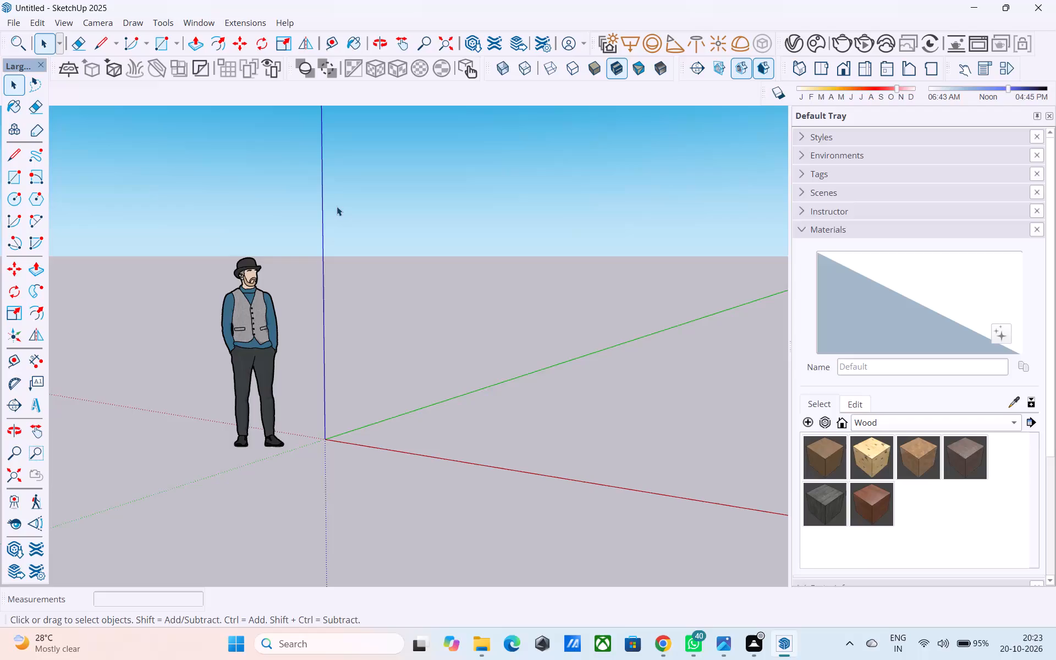
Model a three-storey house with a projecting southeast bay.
Draw a rectangle about 5' 2 3/4" by 5' 11 5/16" on the ground plane between the red and green axes.
{"action": "left_click", "coordinate": [163, 43]}
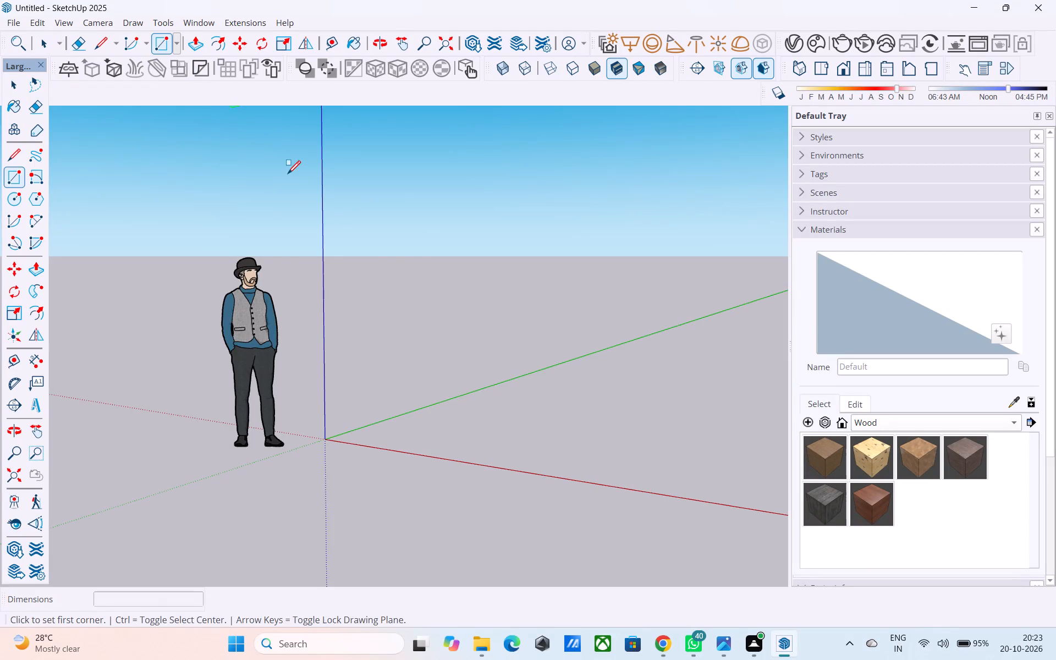
{"action": "left_click_drag", "start_coordinate": [499, 399], "coordinate": [536, 428]}
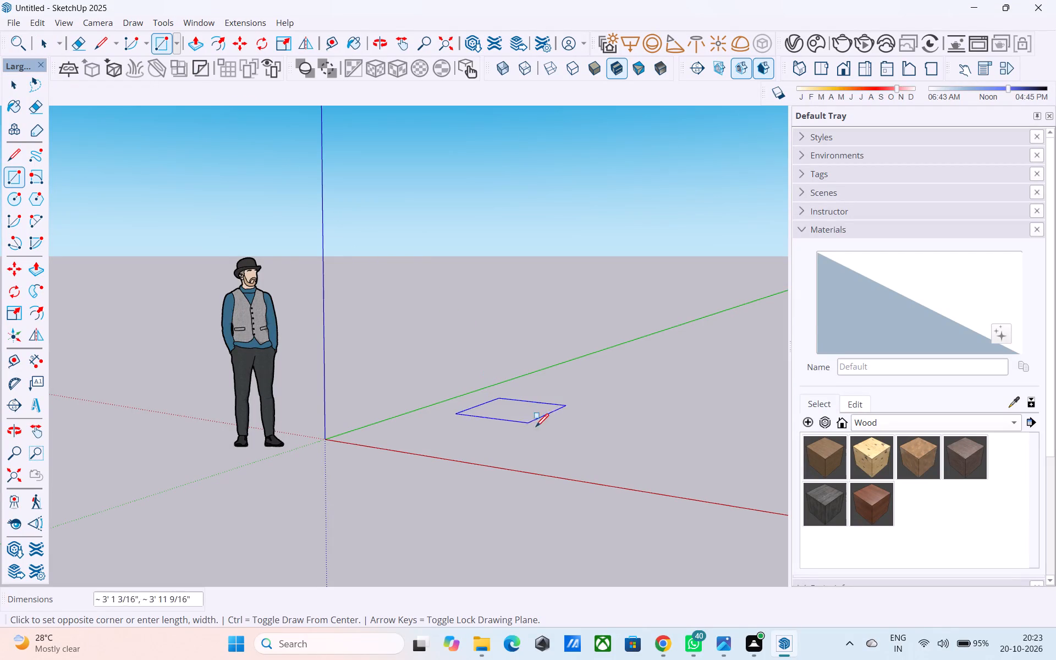
{"action": "left_click_drag", "start_coordinate": [536, 428], "coordinate": [565, 441]}
{"action": "left_click", "coordinate": [565, 441]}
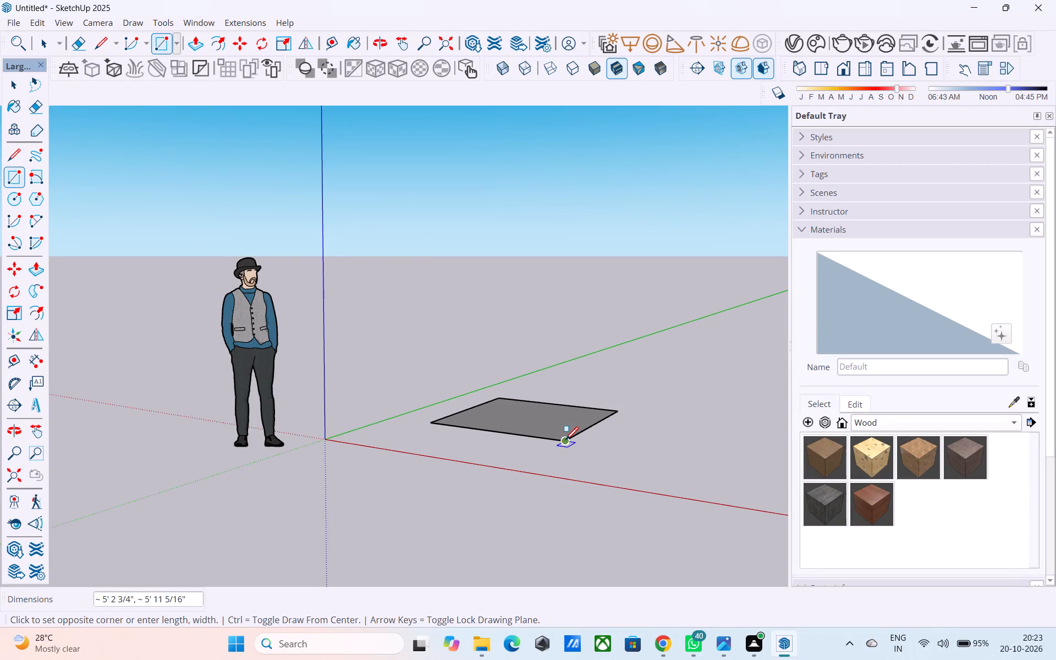
{"action": "key", "text": "Escape"}
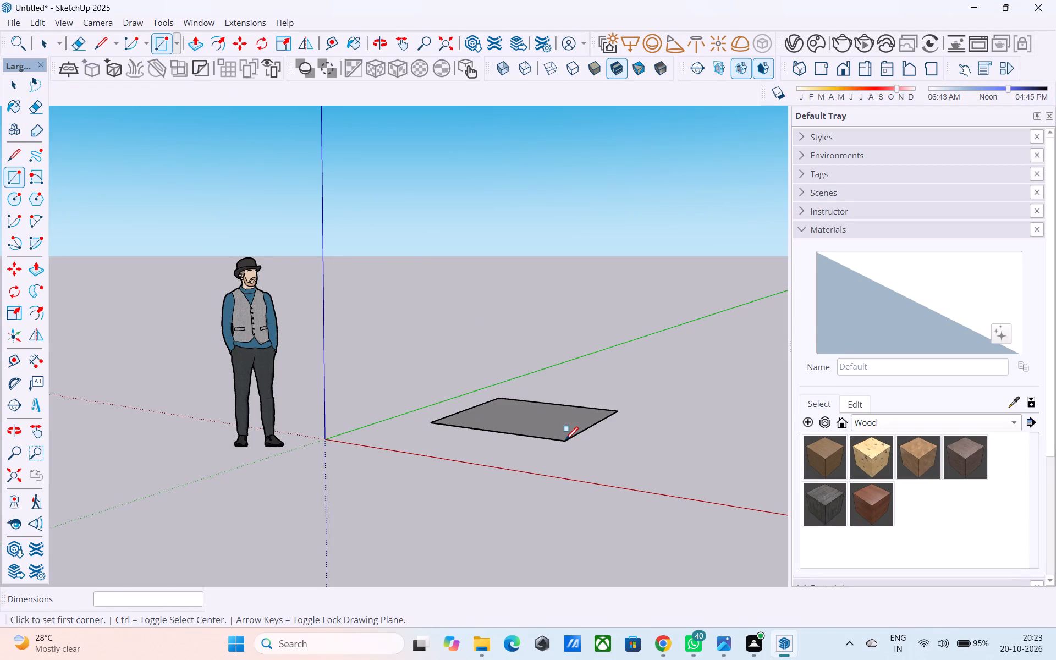
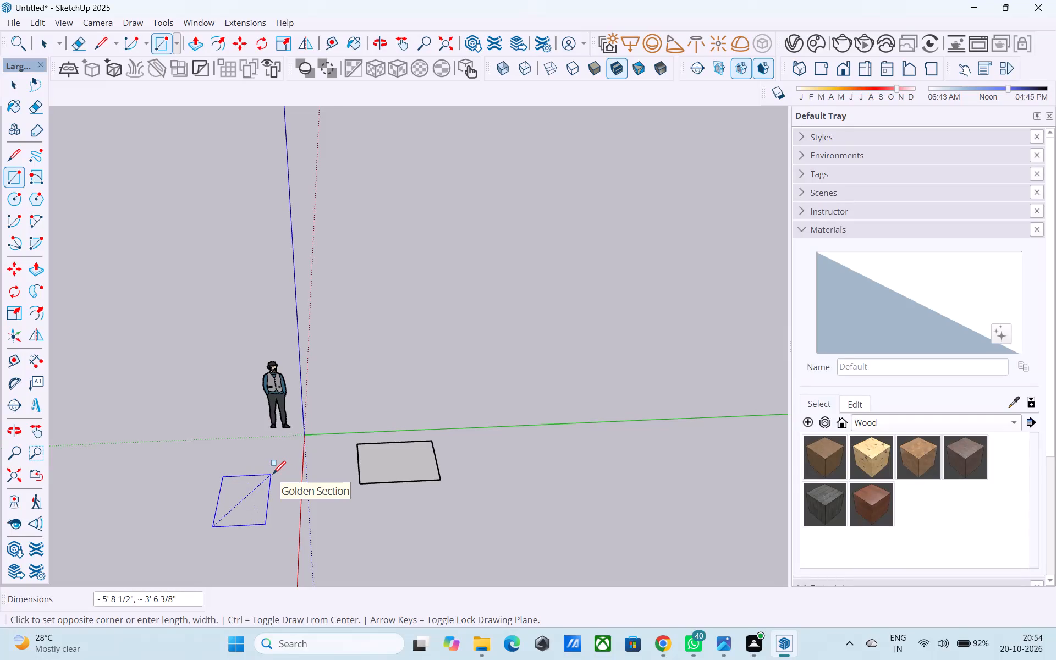
Draw a second, much larger rectangle on the ground plane between the red and green axes, clear of the small rectangle.
{"action": "key", "text": "r"}
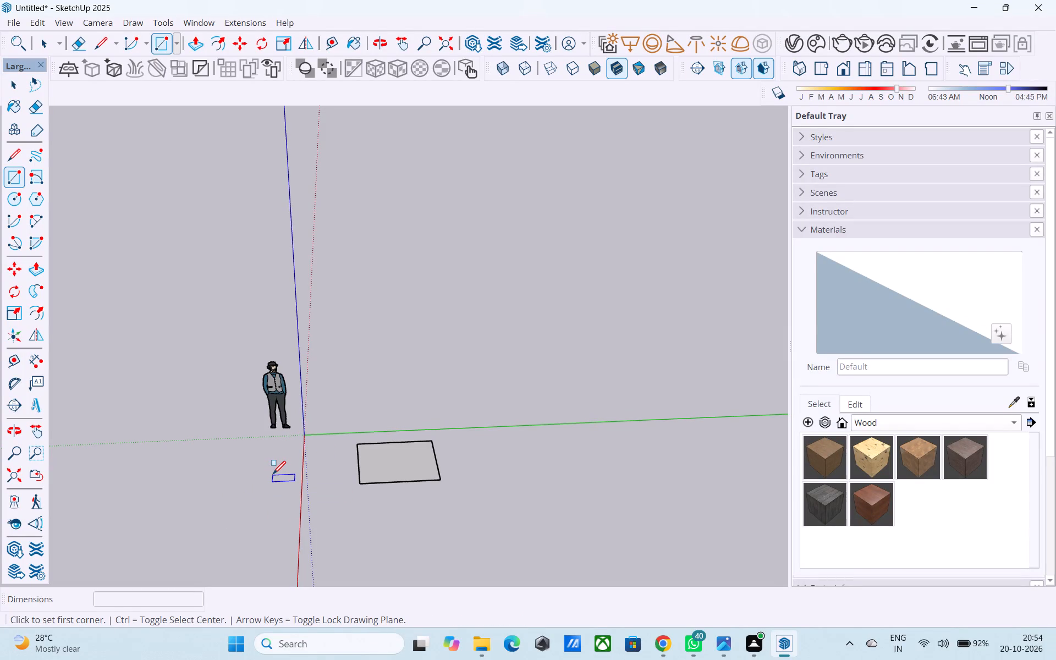
{"action": "scroll", "coordinate": [476, 464], "scroll_direction": "down", "scroll_amount": 2}
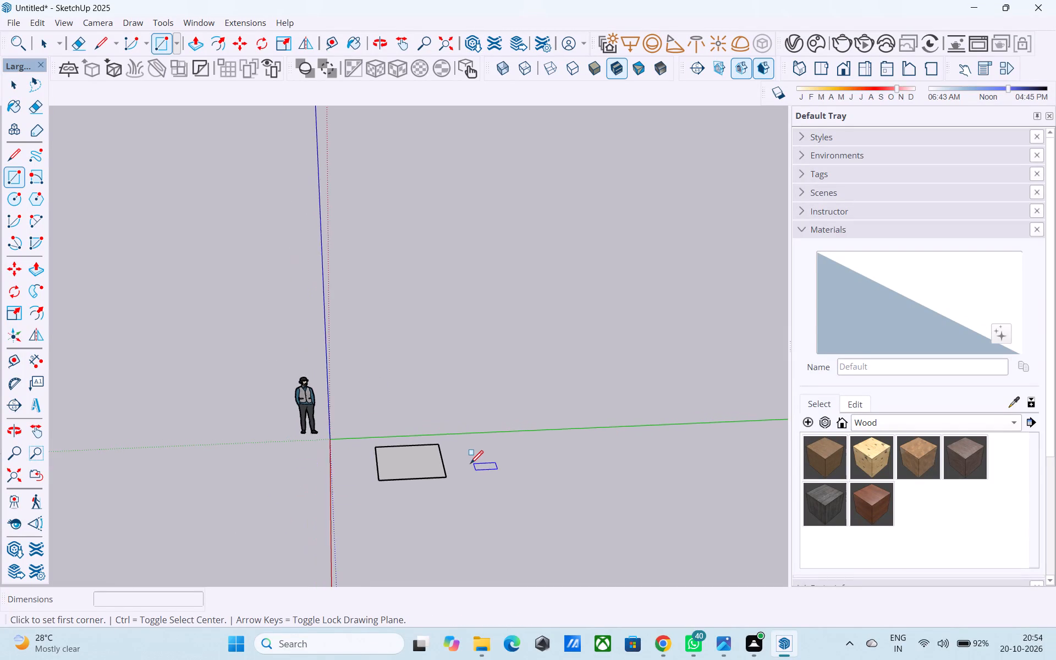
{"action": "scroll", "coordinate": [470, 465], "scroll_direction": "down", "scroll_amount": 1}
{"action": "middle_click_drag", "start_coordinate": [444, 465], "coordinate": [461, 496]}
{"action": "scroll", "coordinate": [457, 459], "scroll_direction": "up", "scroll_amount": 1}
{"action": "scroll", "coordinate": [425, 307], "scroll_direction": "down", "scroll_amount": 5}
{"action": "middle_click_drag", "start_coordinate": [421, 311], "coordinate": [441, 441]}
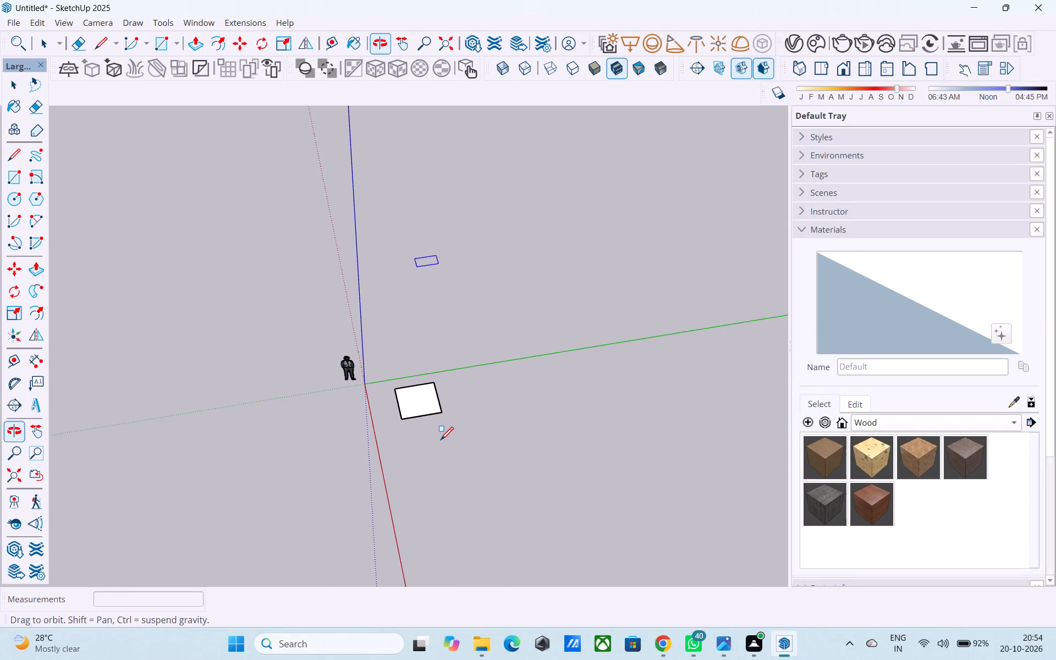
{"action": "middle_click_drag", "start_coordinate": [441, 441], "coordinate": [441, 441]}
{"action": "middle_click_drag", "start_coordinate": [455, 427], "coordinate": [464, 407]}
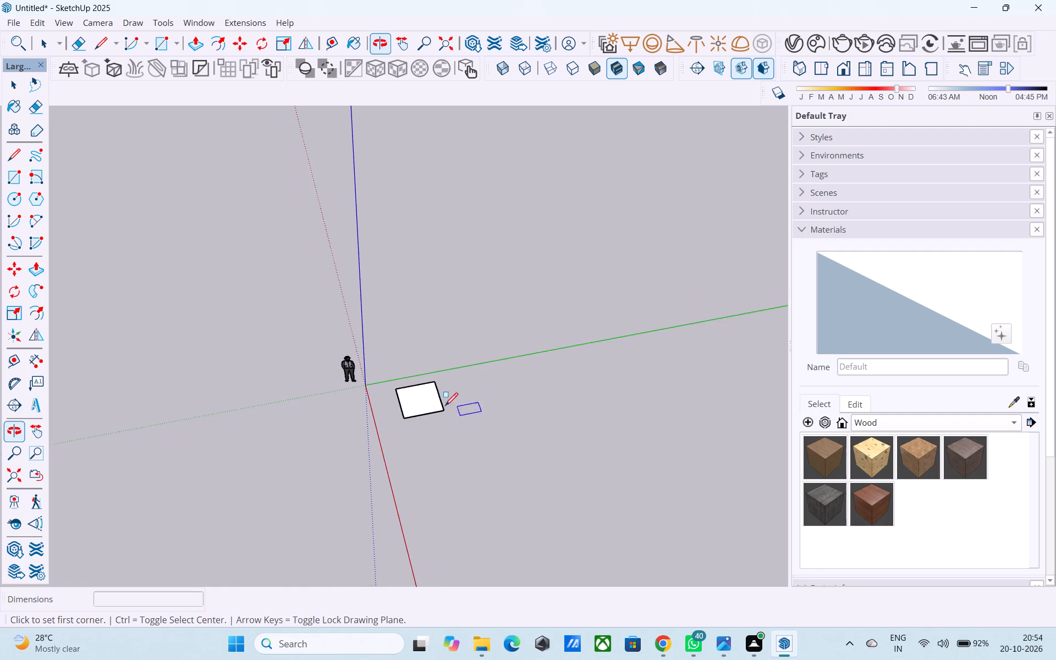
{"action": "scroll", "coordinate": [416, 403], "scroll_direction": "up", "scroll_amount": 2}
{"action": "scroll", "coordinate": [353, 390], "scroll_direction": "down", "scroll_amount": 6}
{"action": "middle_click_drag", "start_coordinate": [443, 449], "coordinate": [428, 433]}
{"action": "middle_click_drag", "start_coordinate": [428, 433], "coordinate": [411, 430]}
{"action": "middle_click_drag", "start_coordinate": [443, 447], "coordinate": [417, 449]}
{"action": "scroll", "coordinate": [438, 350], "scroll_direction": "down", "scroll_amount": 5}
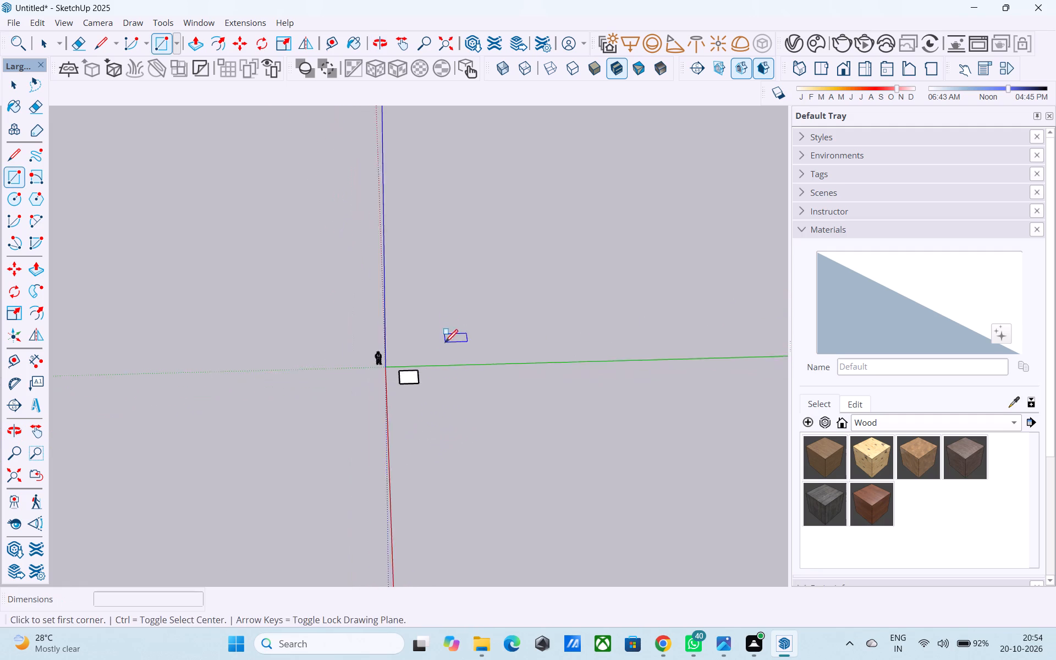
{"action": "middle_click_drag", "start_coordinate": [445, 362], "coordinate": [529, 480]}
{"action": "left_click", "coordinate": [503, 406]}
{"action": "scroll", "coordinate": [404, 331], "scroll_direction": "down", "scroll_amount": 6}
{"action": "middle_click_drag", "start_coordinate": [522, 475], "coordinate": [385, 395]}
{"action": "scroll", "coordinate": [368, 343], "scroll_direction": "down", "scroll_amount": 4}
{"action": "middle_click_drag", "start_coordinate": [397, 428], "coordinate": [485, 431]}
{"action": "scroll", "coordinate": [486, 441], "scroll_direction": "up", "scroll_amount": 5}
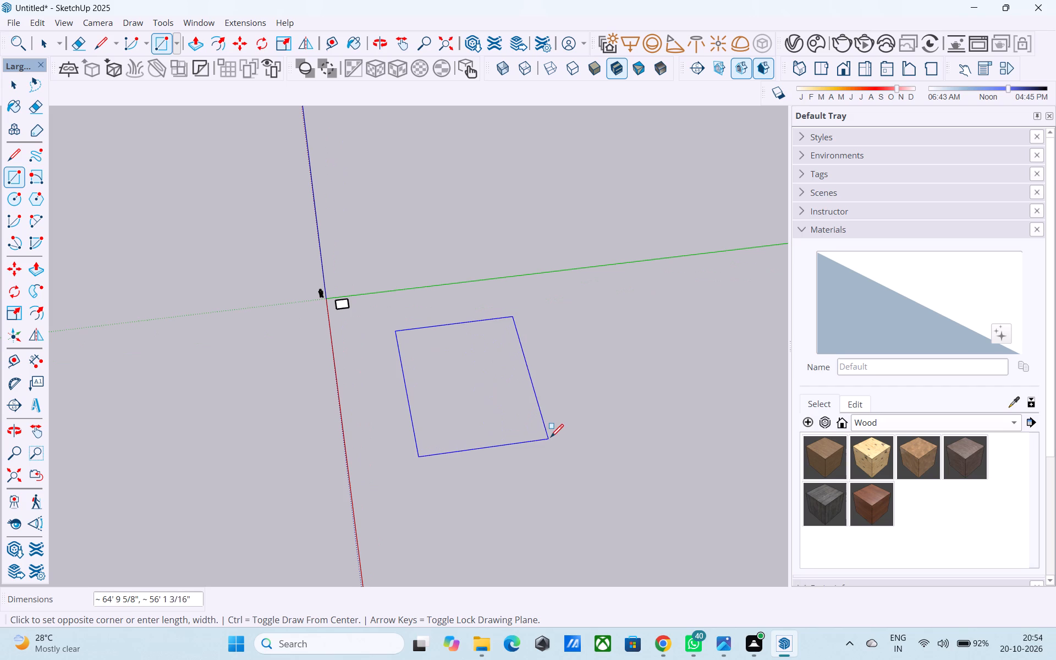
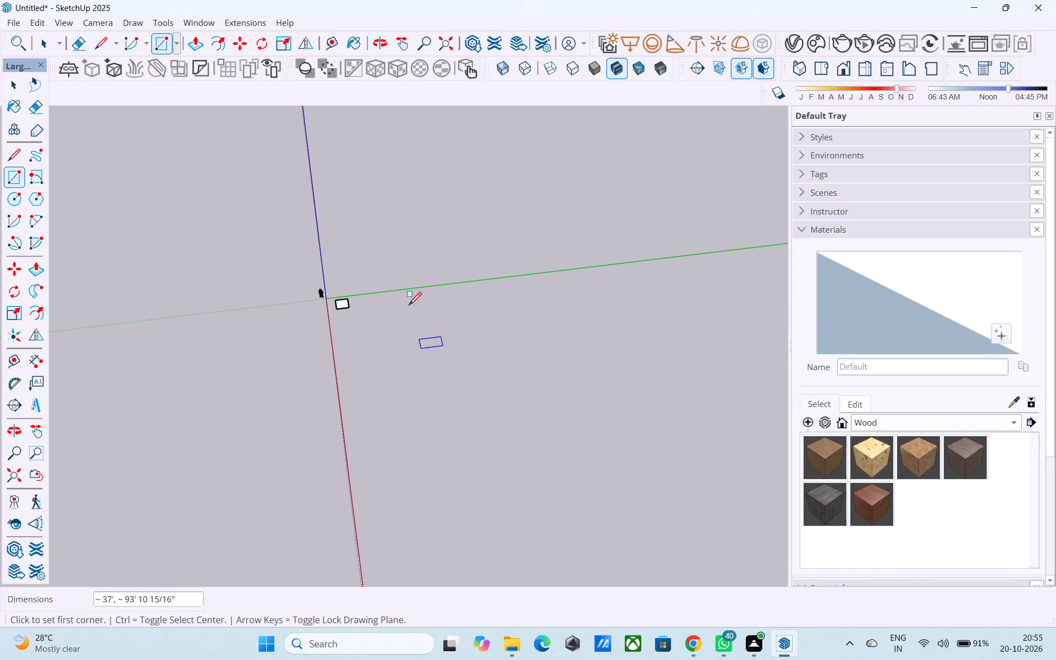
Erase the small rectangle beside the origin.
{"action": "key", "text": "e"}
{"action": "left_click_drag", "start_coordinate": [348, 298], "coordinate": [342, 301]}
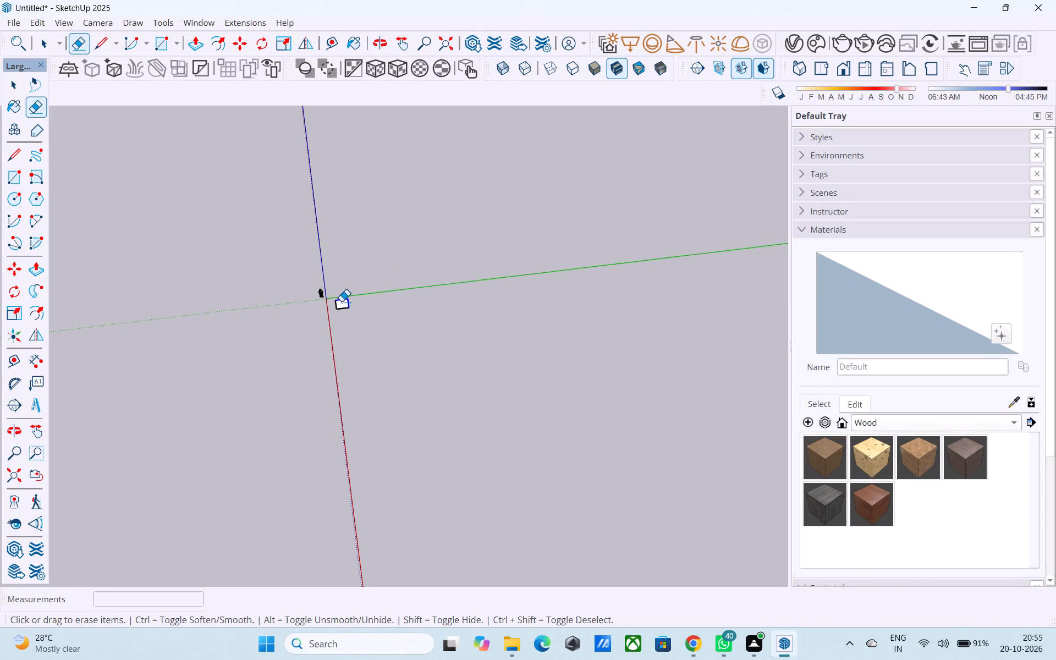
{"action": "left_click_drag", "start_coordinate": [342, 301], "coordinate": [333, 309]}
Draw a 40' by 25' rectangle on the ground plane between the red and green axes, with its 40' side along red.
{"action": "key", "text": "r"}
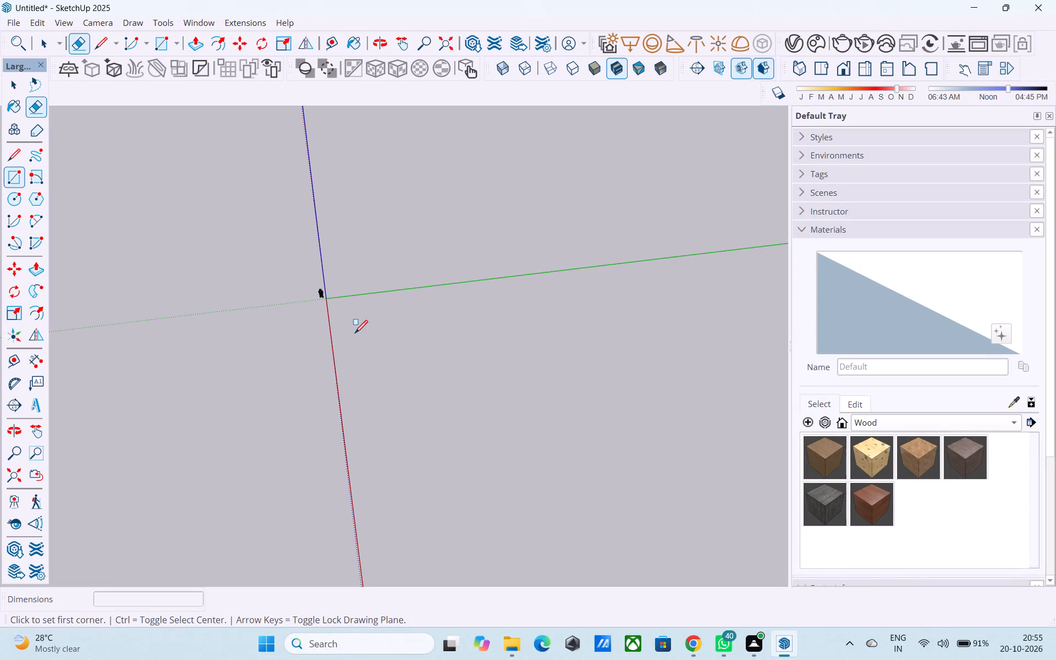
{"action": "left_click", "coordinate": [431, 374]}
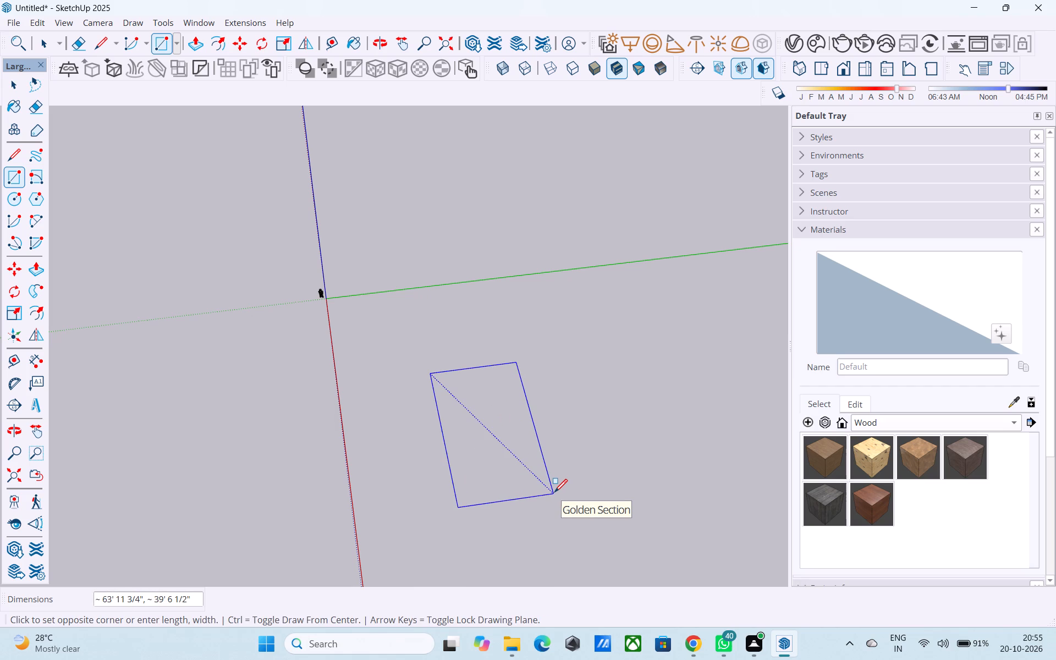
{"action": "type", "text": "25',"}
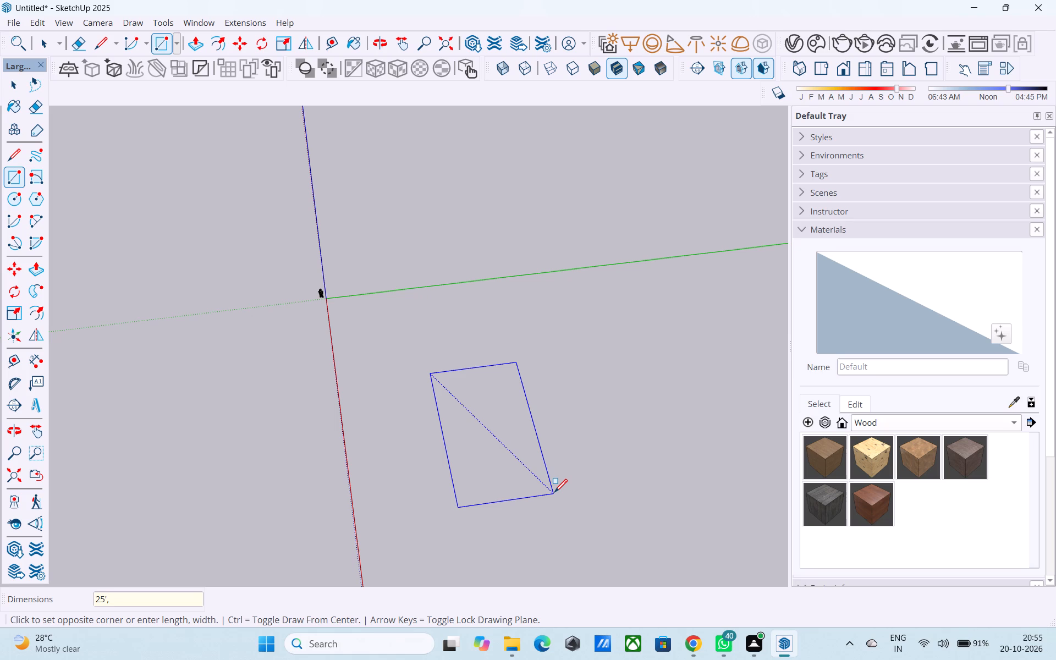
{"action": "type", "text": "40'"}
{"action": "key", "text": "Return"}
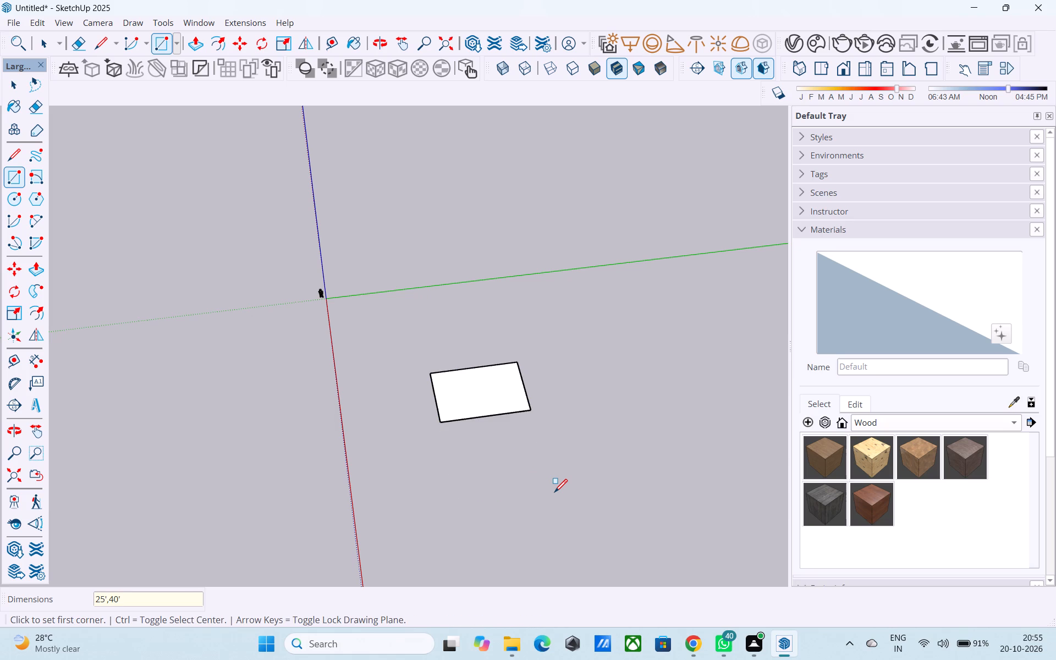
{"action": "key", "text": "4"}
{"action": "type", "text": "0',25'"}
{"action": "key", "text": "Return"}
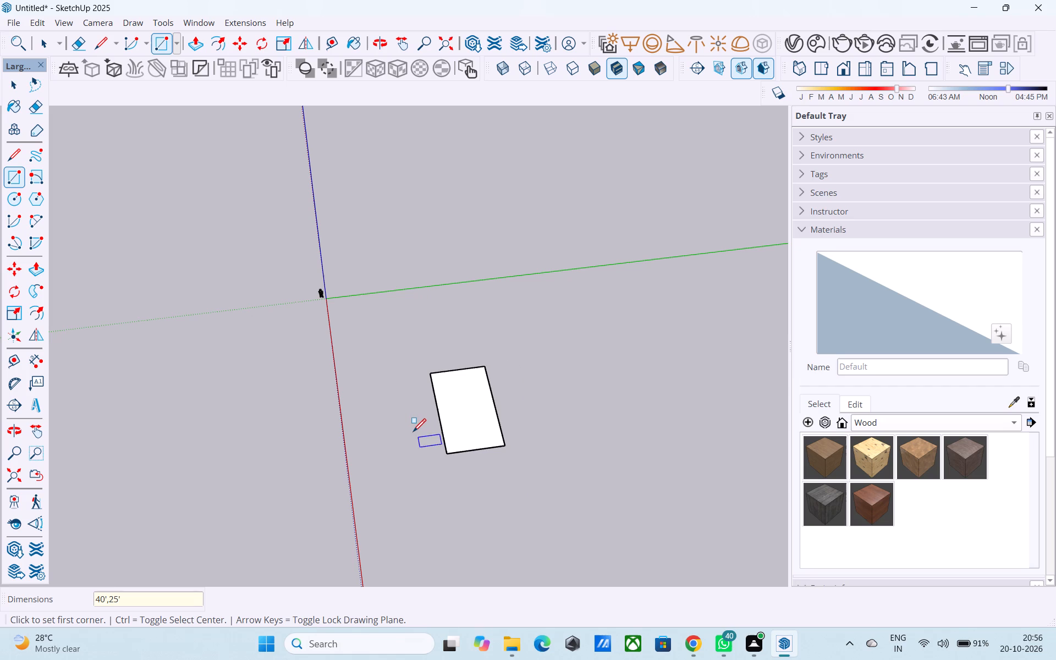
Offset the rectangle's outline 9" inward to form the outer wall band.
{"action": "middle_click_drag", "start_coordinate": [406, 434], "coordinate": [469, 375]}
{"action": "scroll", "coordinate": [405, 434], "scroll_direction": "up", "scroll_amount": 1}
{"action": "scroll", "coordinate": [468, 384], "scroll_direction": "up", "scroll_amount": 5}
{"action": "scroll", "coordinate": [366, 303], "scroll_direction": "up", "scroll_amount": 4}
{"action": "scroll", "coordinate": [251, 365], "scroll_direction": "down", "scroll_amount": 5}
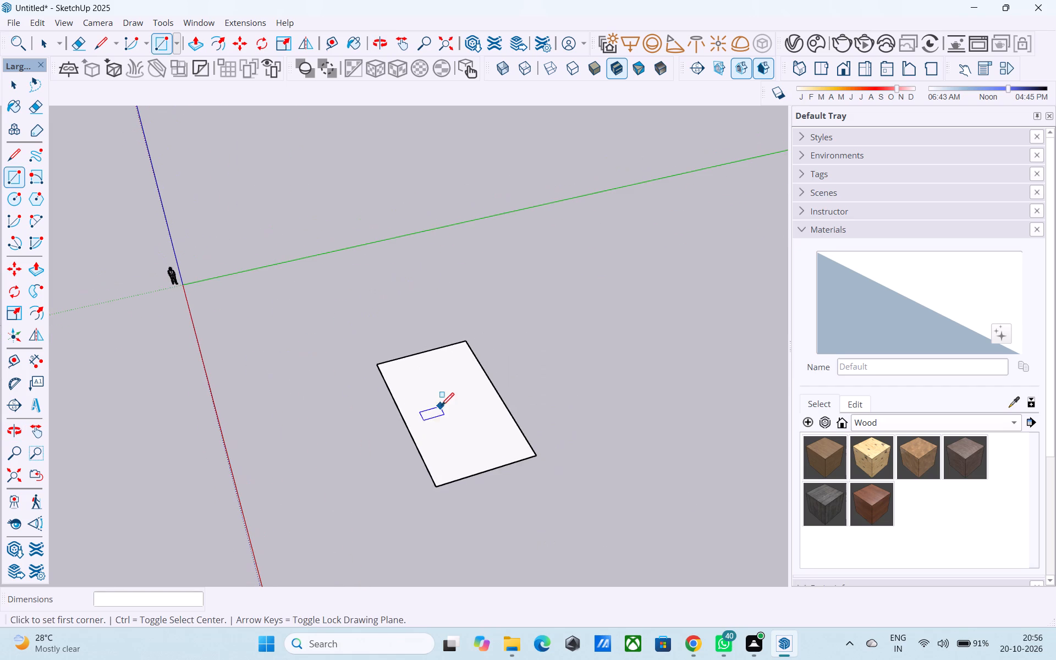
{"action": "scroll", "coordinate": [463, 413], "scroll_direction": "up", "scroll_amount": 5}
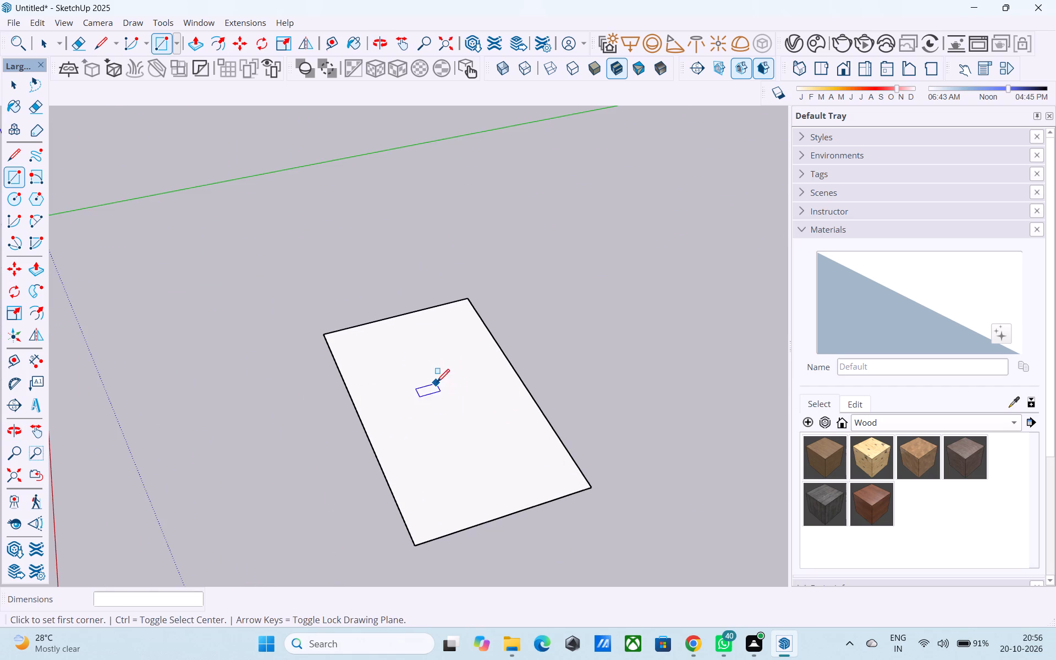
{"action": "scroll", "coordinate": [435, 382], "scroll_direction": "up", "scroll_amount": 4}
{"action": "key", "text": "space"}
{"action": "left_click", "coordinate": [435, 382]}
{"action": "key", "text": "f"}
{"action": "left_click", "coordinate": [443, 452]}
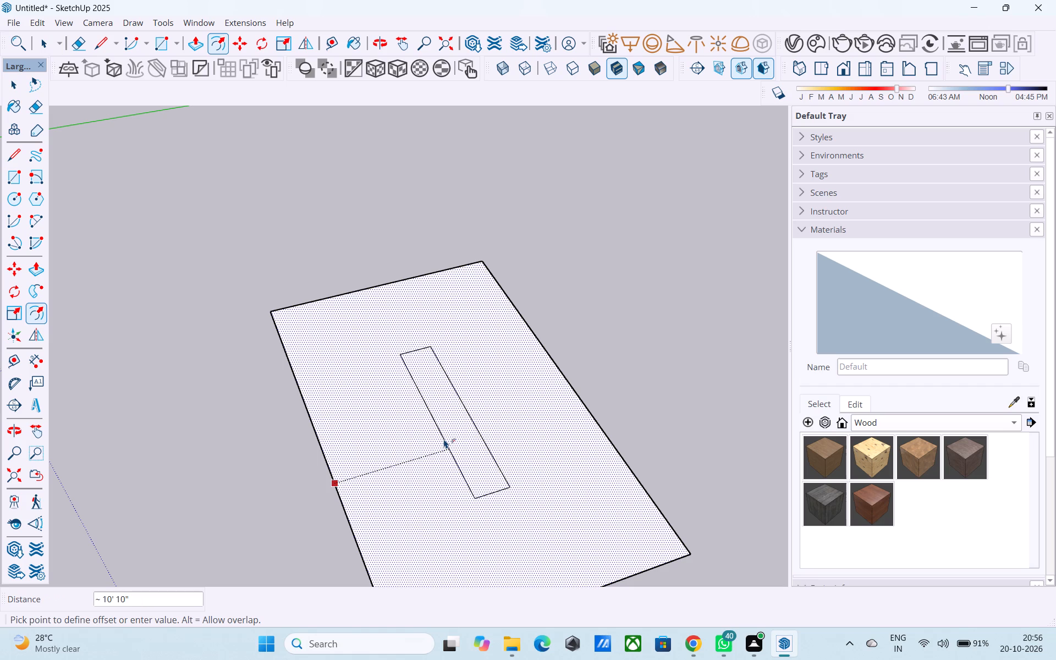
{"action": "key", "text": "9"}
{"action": "key", "text": "apostrophe"}
{"action": "key", "text": "BackSpace"}
{"action": "key", "text": "shift+quotedbl"}
{"action": "key", "text": "Return"}
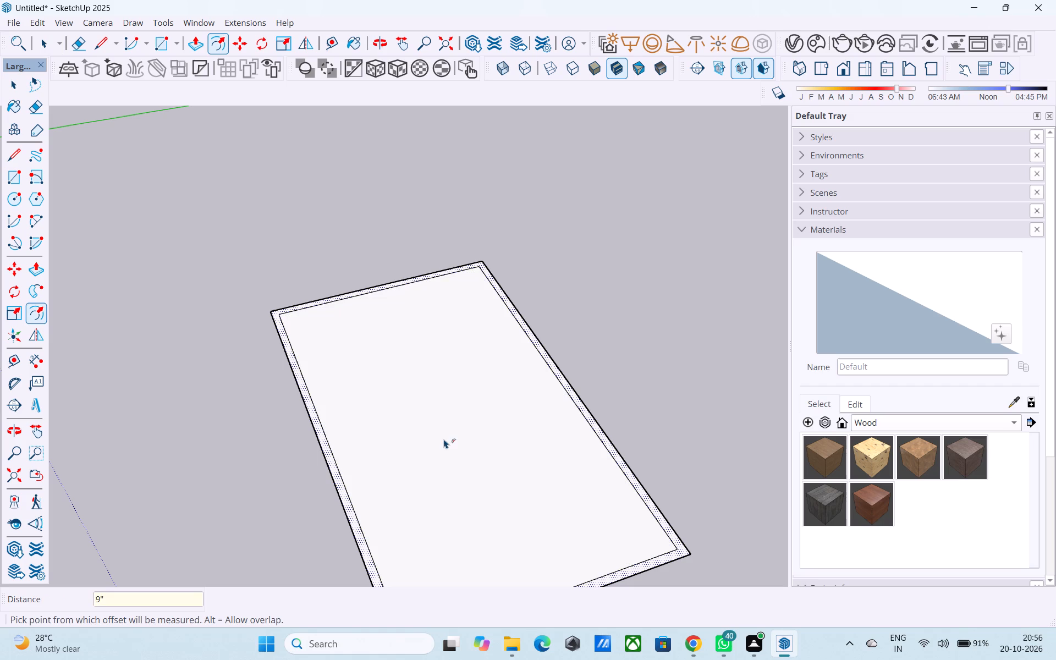
Save the model in the Downloads folder as i pro 60f.
{"action": "scroll", "coordinate": [420, 447], "scroll_direction": "down", "scroll_amount": 1}
{"action": "scroll", "coordinate": [462, 384], "scroll_direction": "up", "scroll_amount": 1}
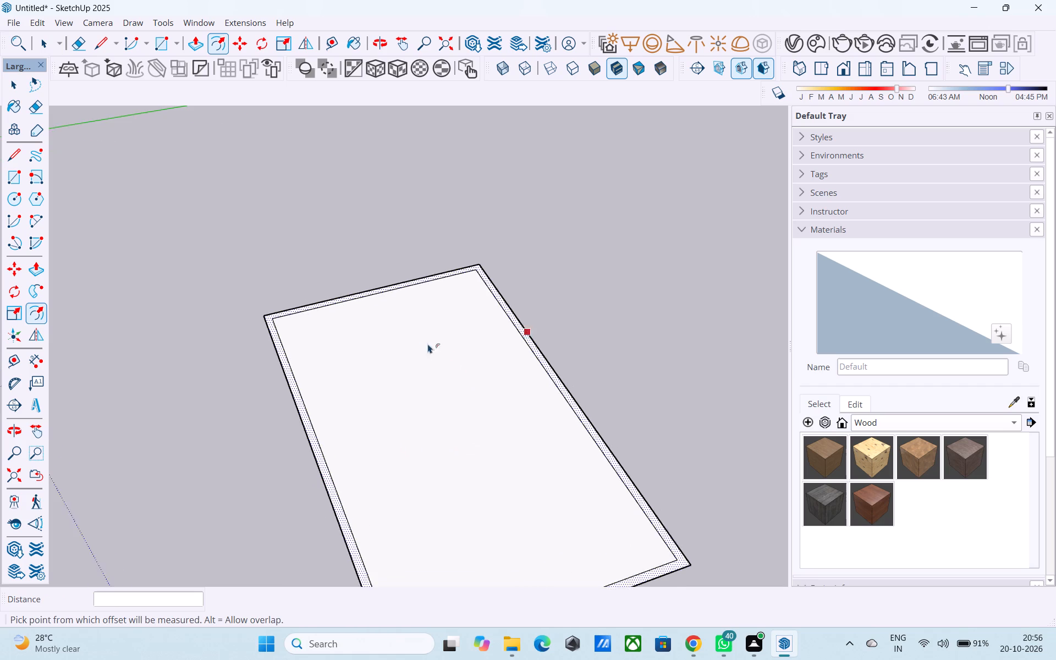
{"action": "scroll", "coordinate": [393, 339], "scroll_direction": "down", "scroll_amount": 4}
{"action": "middle_click_drag", "start_coordinate": [343, 310], "coordinate": [370, 258]}
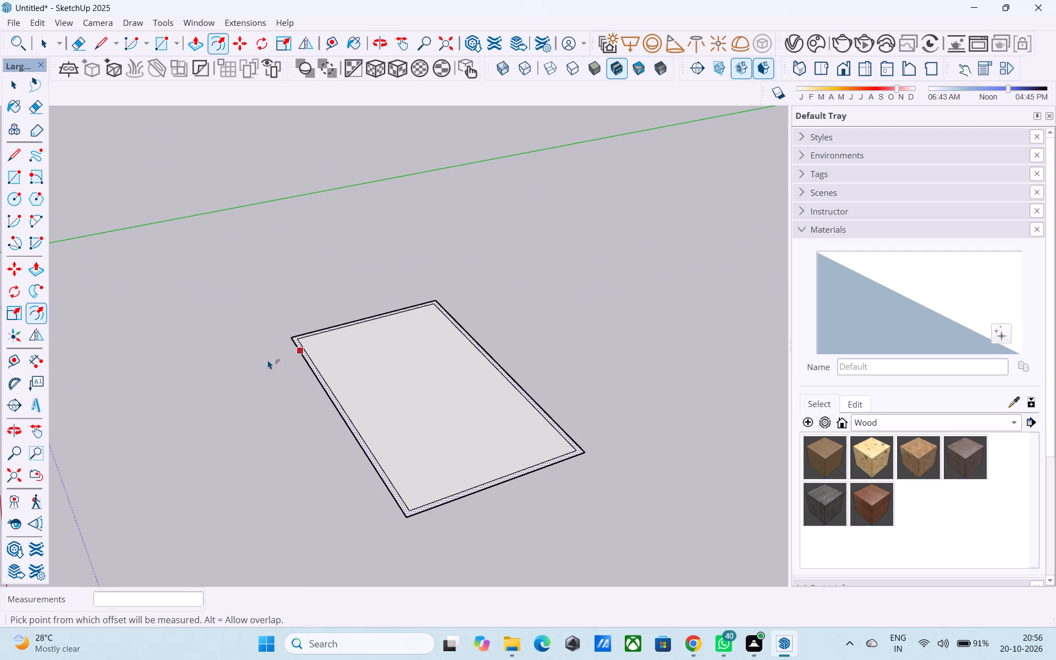
{"action": "key", "text": "ctrl+s"}
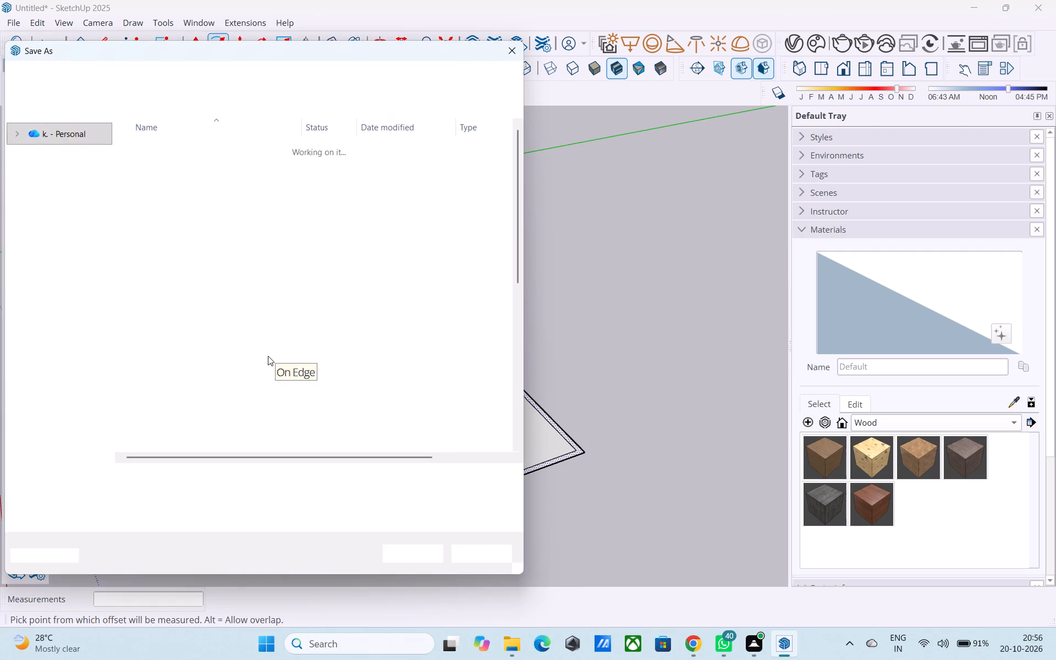
{"action": "left_click", "coordinate": [47, 215]}
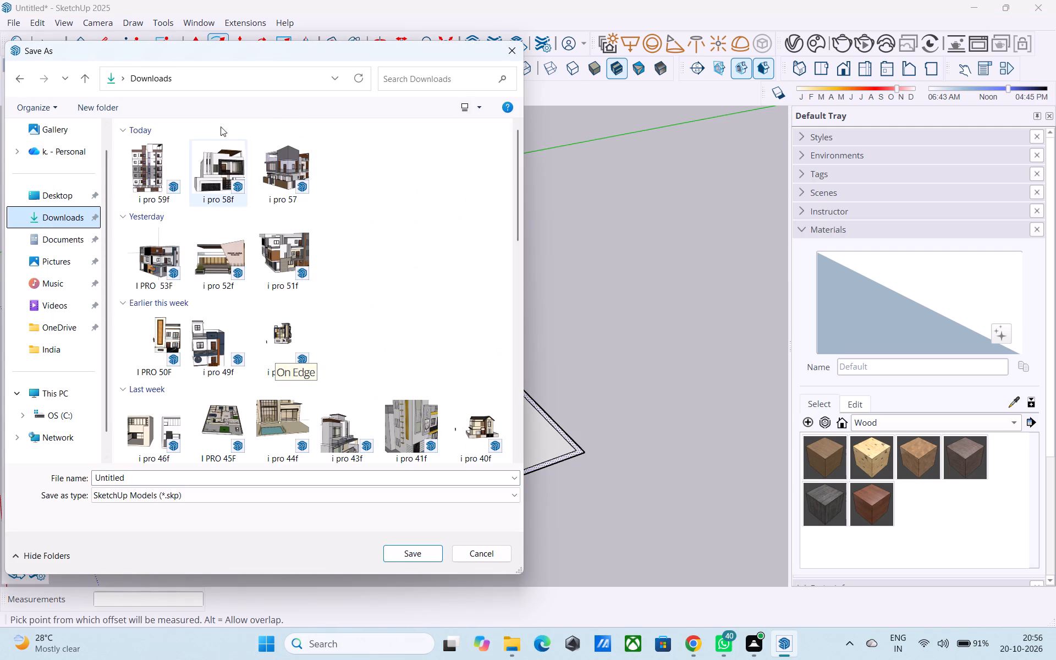
{"action": "left_click", "coordinate": [226, 475]}
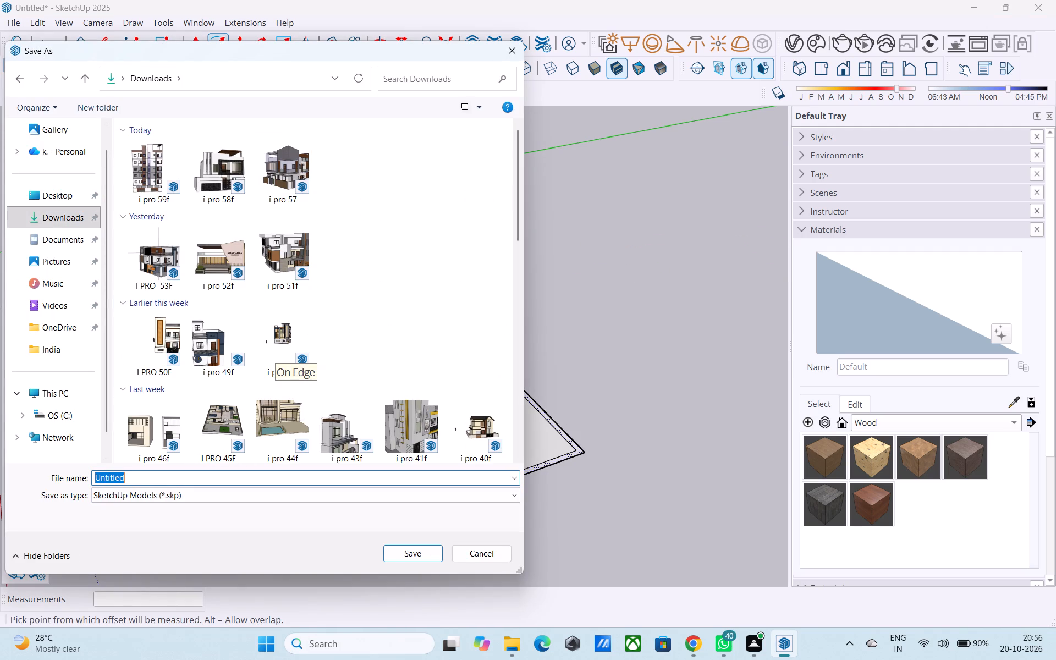
{"action": "key", "text": "BackSpace"}
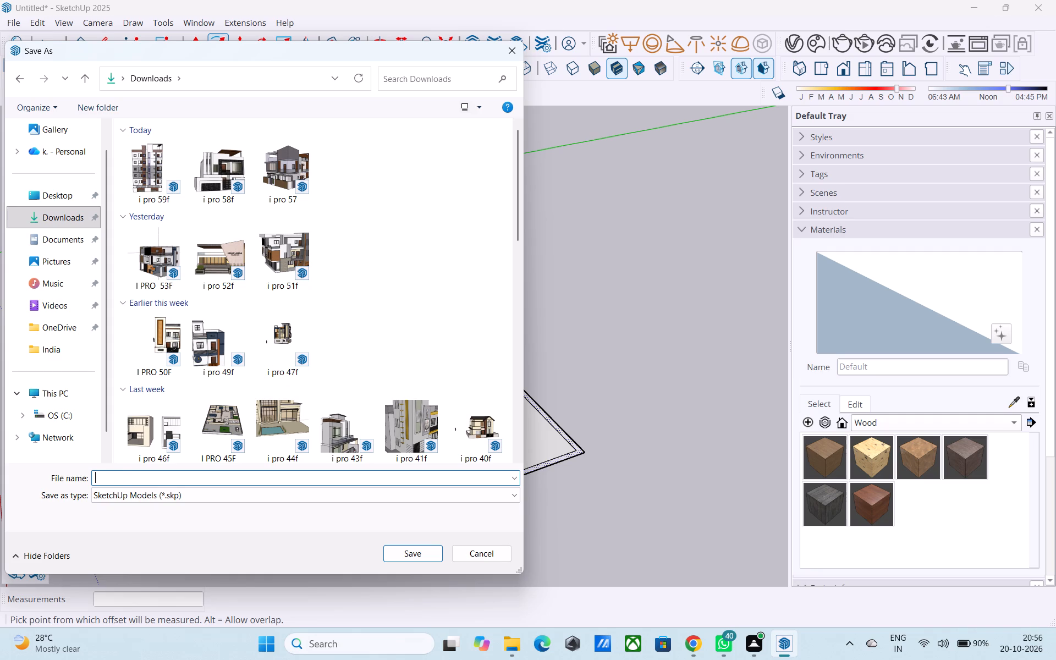
{"action": "type", "text": "i pro"}
{"action": "key", "text": "space"}
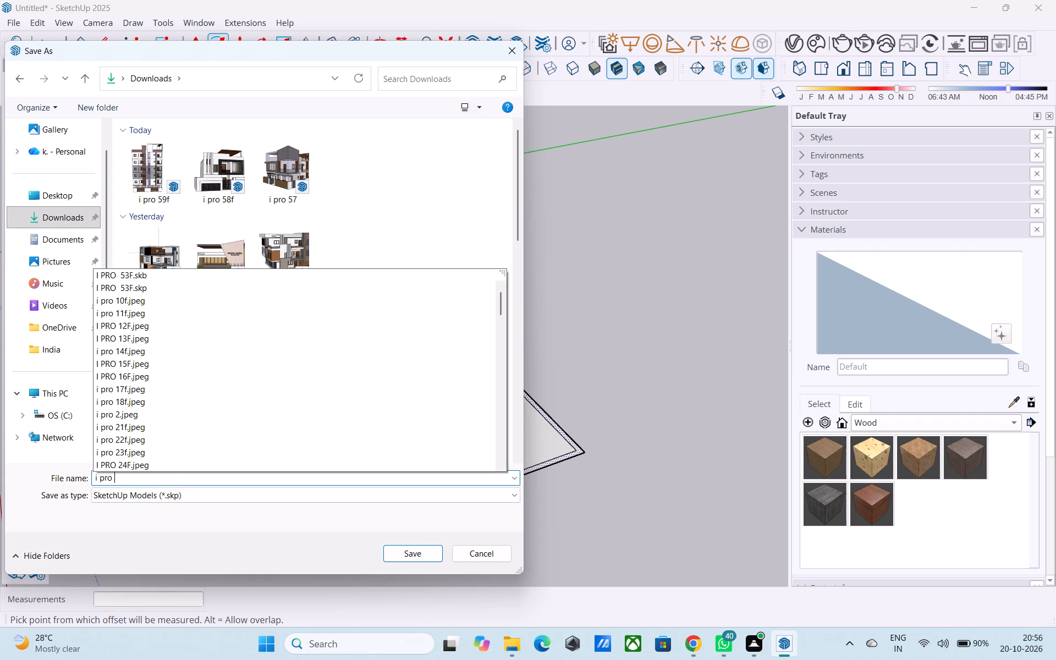
{"action": "type", "text": "60"}
{"action": "key", "text": "f"}
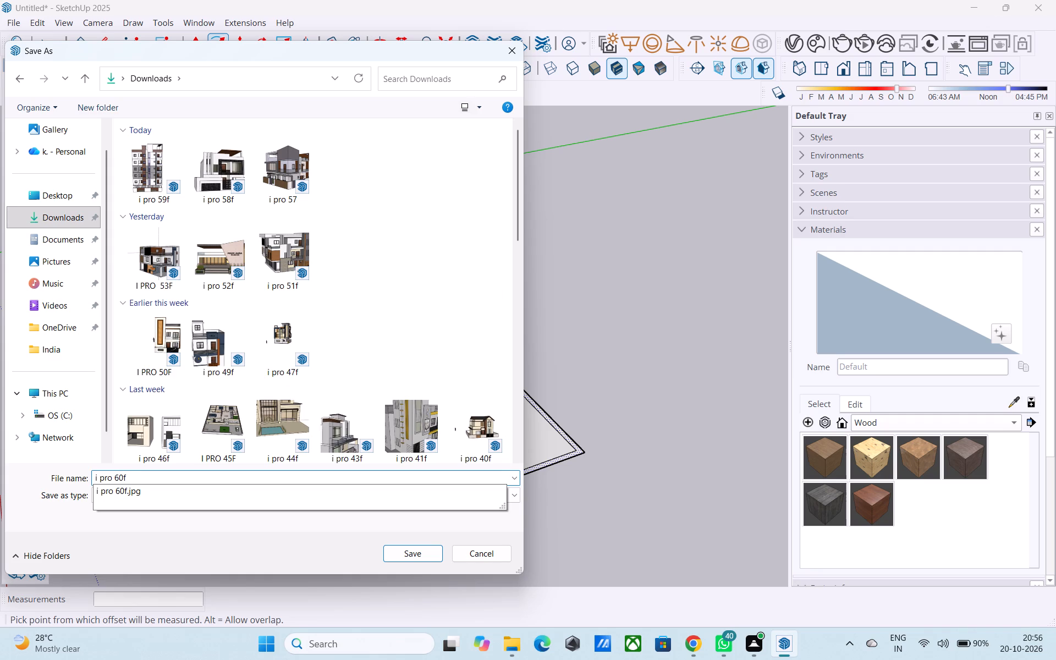
{"action": "left_click", "coordinate": [393, 552]}
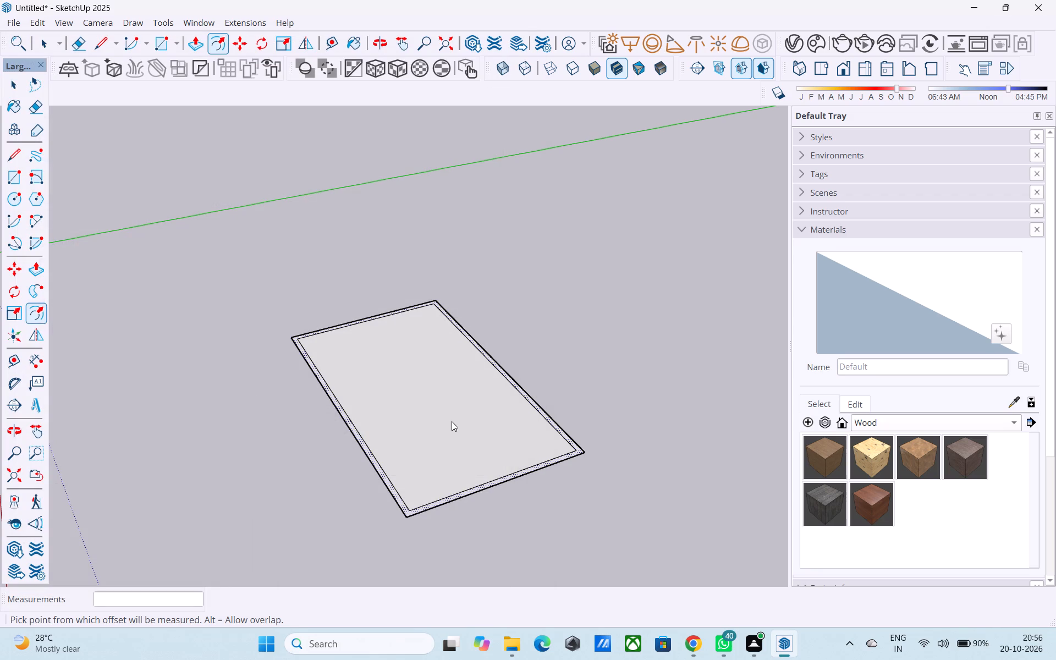
Copy the inner long edge nearest the red axis 12' across the floor, along the green direction.
{"action": "middle_click_drag", "start_coordinate": [383, 373], "coordinate": [372, 353]}
{"action": "scroll", "coordinate": [372, 327], "scroll_direction": "down", "scroll_amount": 3}
{"action": "middle_click_drag", "start_coordinate": [375, 339], "coordinate": [381, 406]}
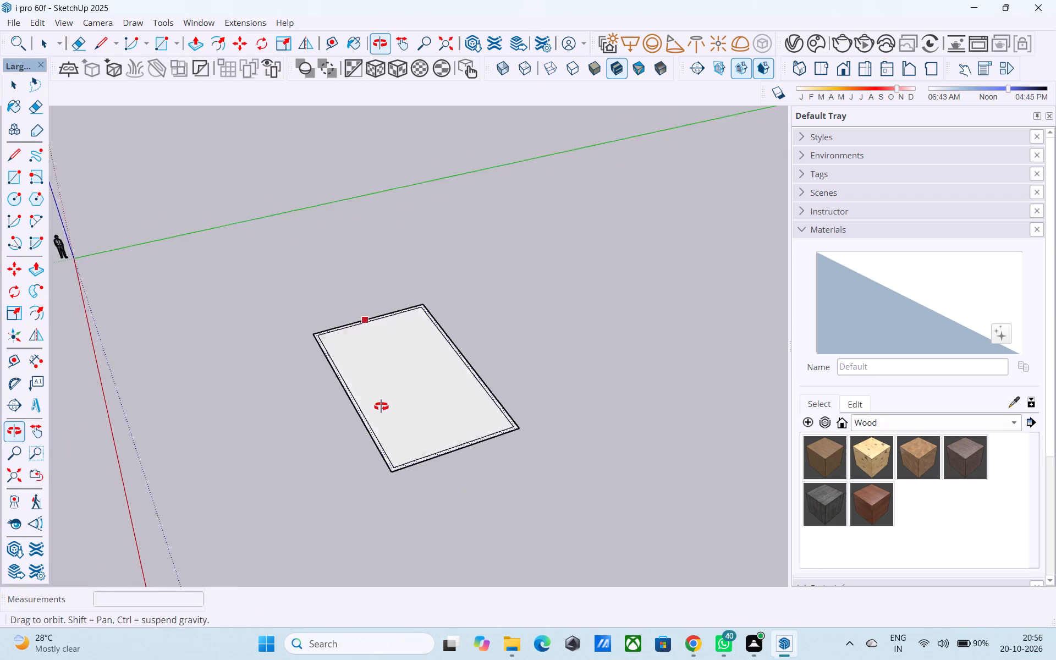
{"action": "middle_click_drag", "start_coordinate": [381, 406], "coordinate": [383, 411]}
{"action": "scroll", "coordinate": [442, 468], "scroll_direction": "up", "scroll_amount": 5}
{"action": "middle_click_drag", "start_coordinate": [427, 479], "coordinate": [414, 479]}
{"action": "scroll", "coordinate": [414, 479], "scroll_direction": "up", "scroll_amount": 5}
{"action": "key", "text": "space"}
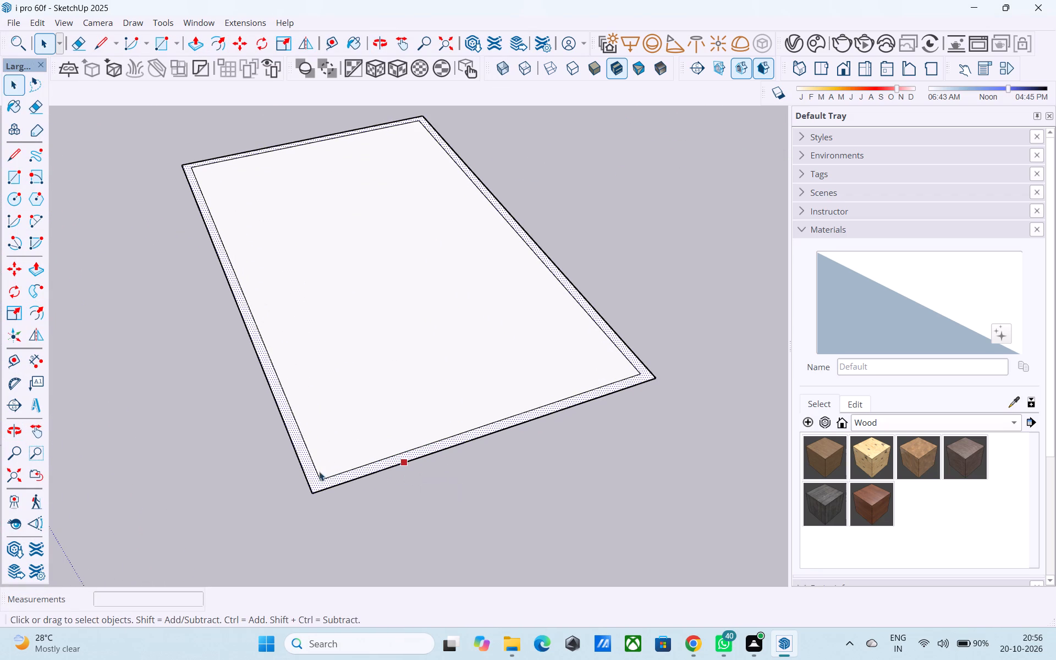
{"action": "left_click", "coordinate": [315, 470]}
{"action": "key", "text": "m"}
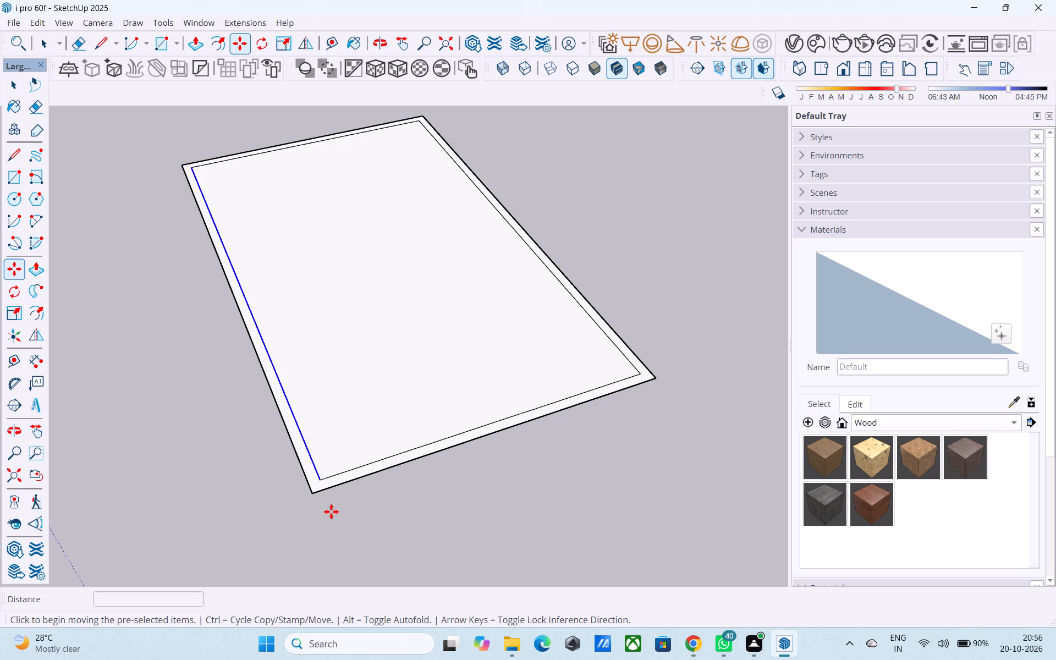
{"action": "left_click", "coordinate": [324, 482]}
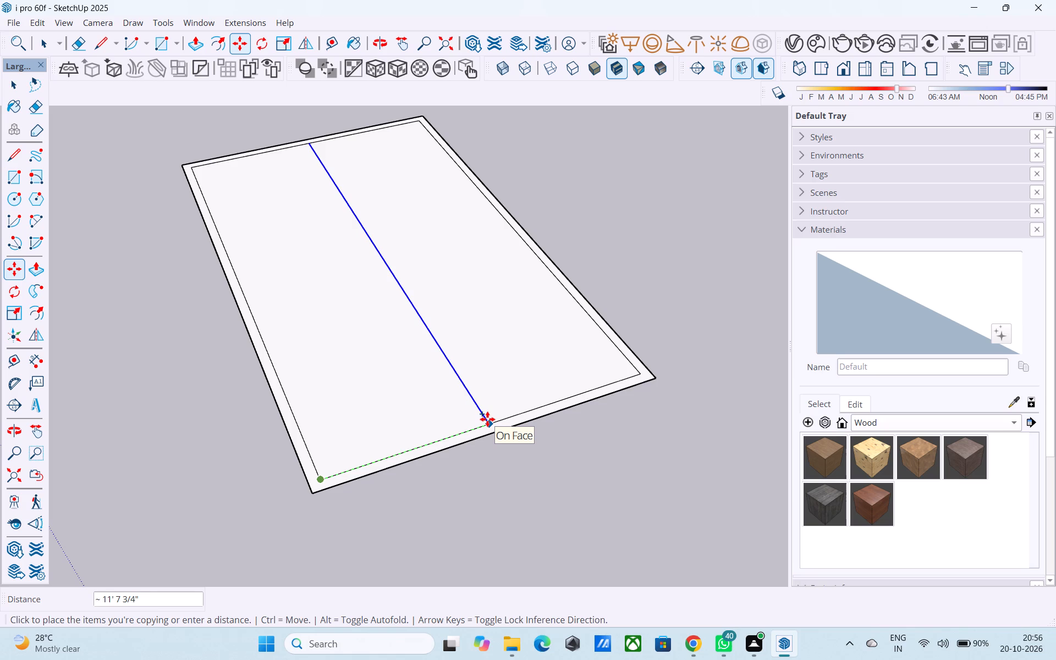
{"action": "key", "text": "1"}
{"action": "type", "text": "2'"}
{"action": "key", "text": "Return"}
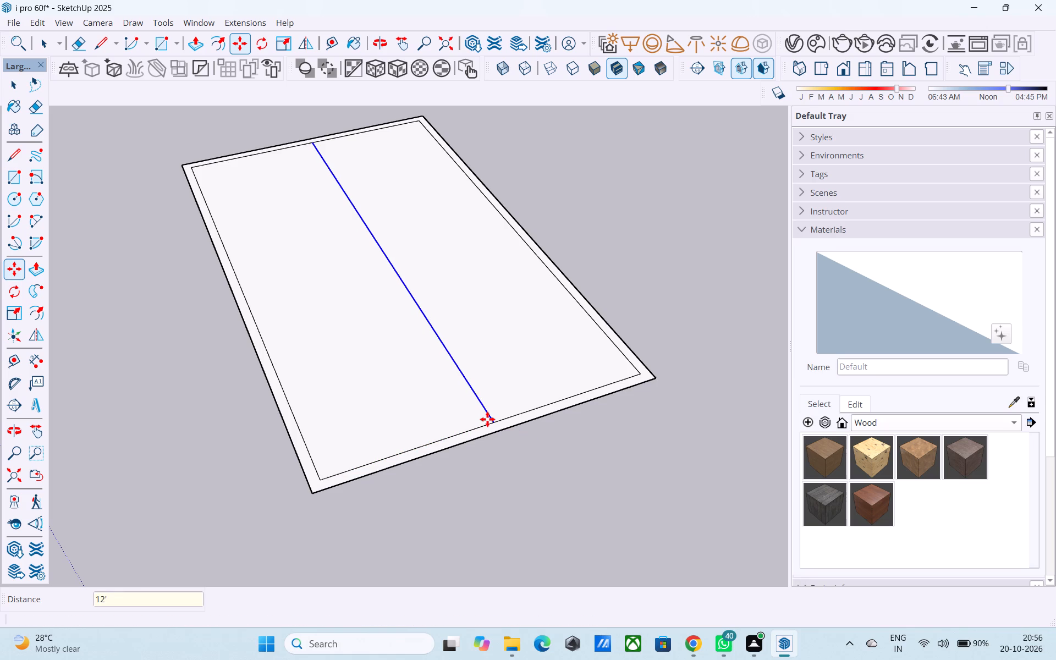
Copy the new dividing line a further 6" in the same direction to outline a partition wall.
{"action": "scroll", "coordinate": [463, 460], "scroll_direction": "down", "scroll_amount": 7}
{"action": "middle_click_drag", "start_coordinate": [446, 454], "coordinate": [414, 436]}
{"action": "scroll", "coordinate": [414, 436], "scroll_direction": "up", "scroll_amount": 7}
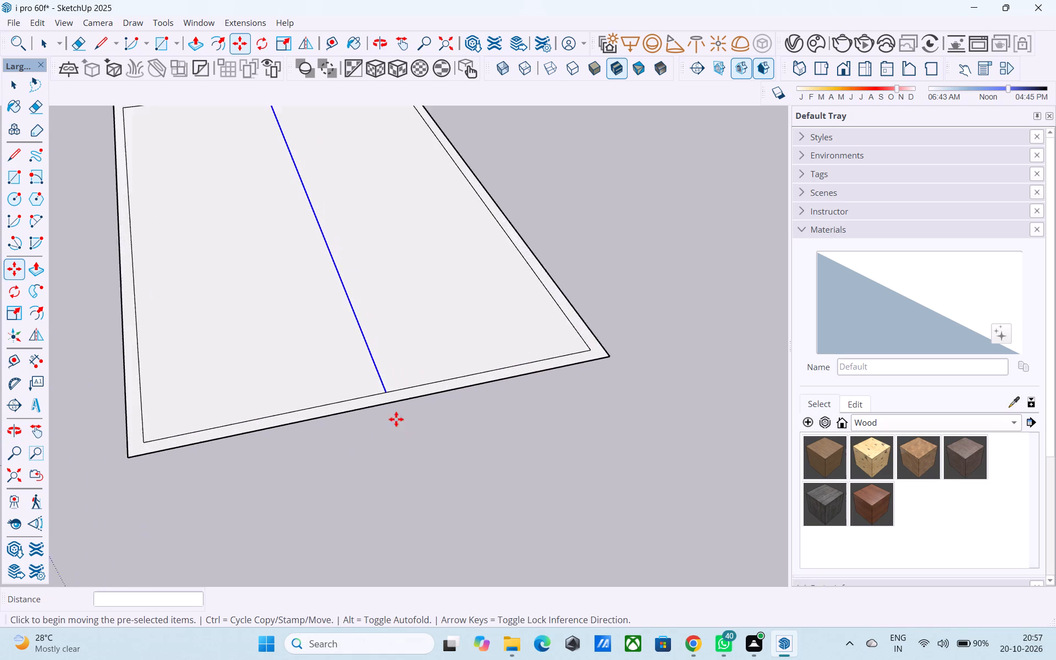
{"action": "scroll", "coordinate": [396, 419], "scroll_direction": "up", "scroll_amount": 10}
{"action": "left_click", "coordinate": [388, 382]}
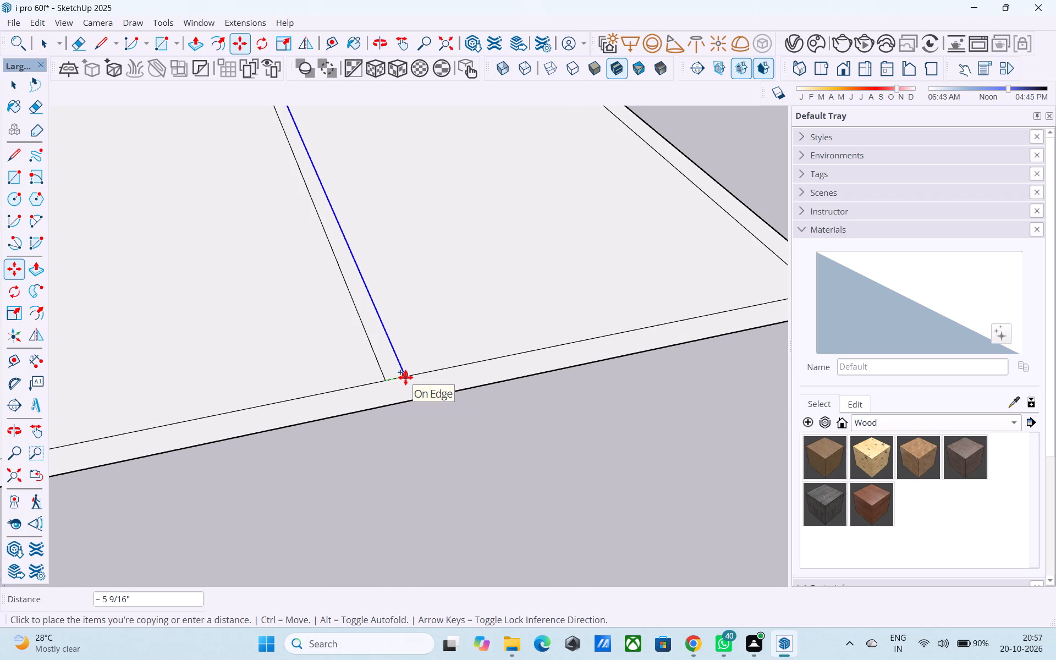
{"action": "type", "text": "6\""}
{"action": "key", "text": "Return"}
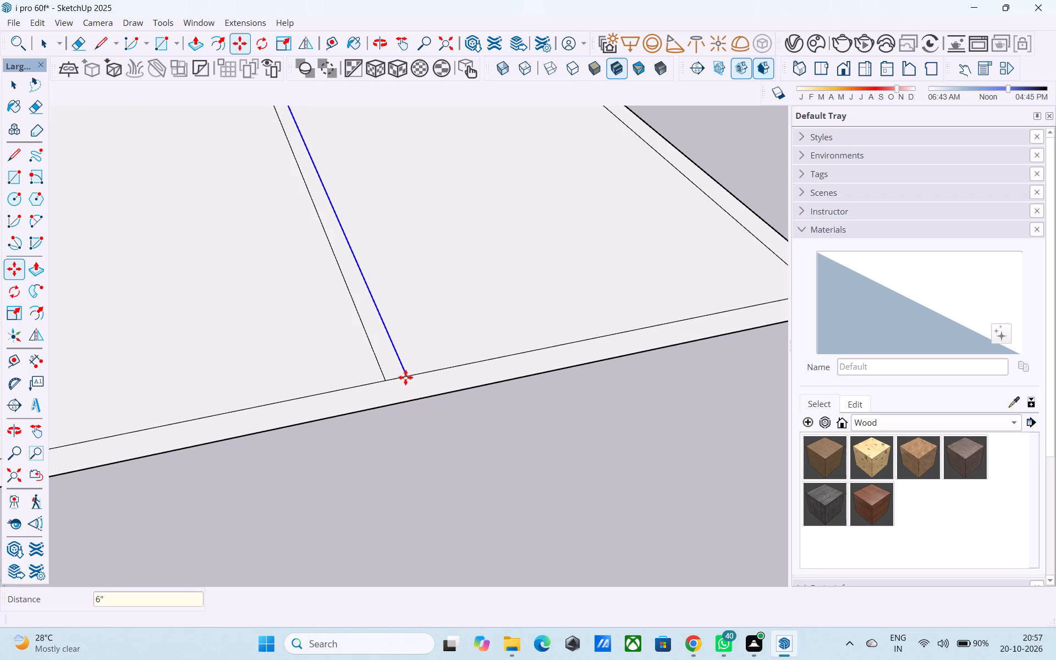
{"action": "key", "text": "space"}
Copy the inner short edge between the partition and the far long wall 10' into the floor, along the partition.
{"action": "scroll", "coordinate": [263, 418], "scroll_direction": "down", "scroll_amount": 7}
{"action": "middle_click", "coordinate": [258, 418]}
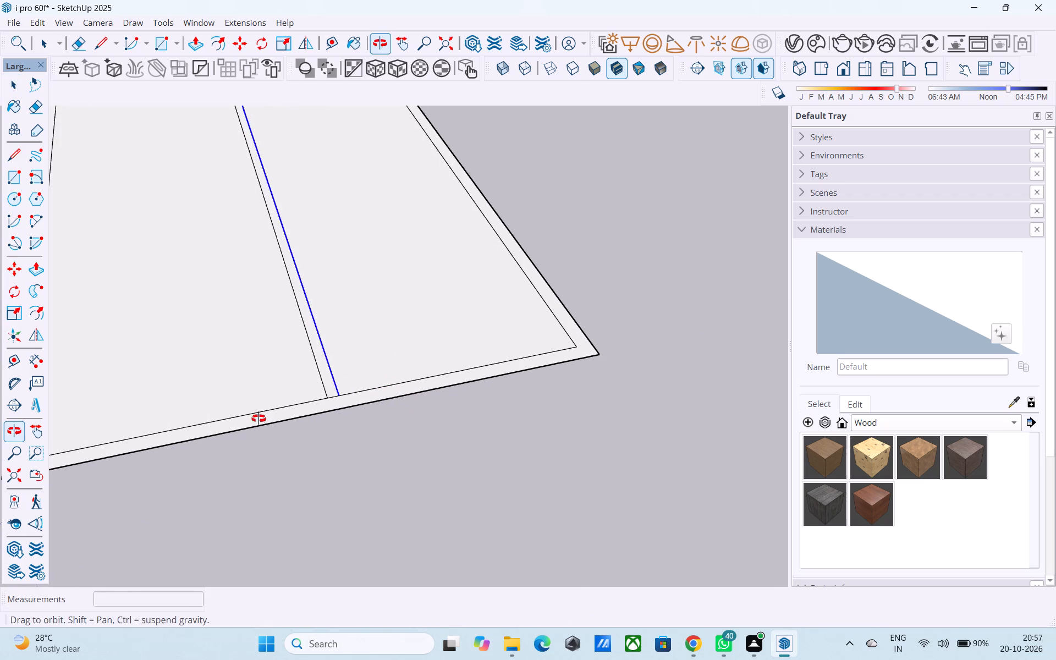
{"action": "scroll", "coordinate": [515, 409], "scroll_direction": "down", "scroll_amount": 2}
{"action": "scroll", "coordinate": [515, 409], "scroll_direction": "up", "scroll_amount": 2}
{"action": "scroll", "coordinate": [514, 409], "scroll_direction": "down", "scroll_amount": 3}
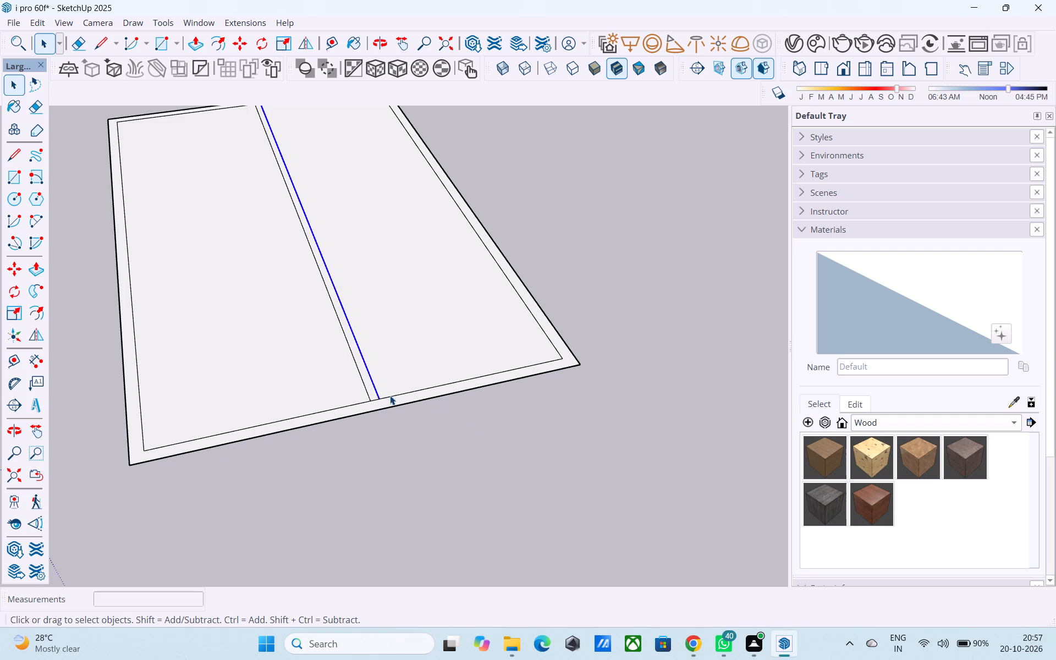
{"action": "scroll", "coordinate": [593, 358], "scroll_direction": "down", "scroll_amount": 7}
{"action": "middle_click_drag", "start_coordinate": [536, 446], "coordinate": [526, 509]}
{"action": "scroll", "coordinate": [474, 411], "scroll_direction": "up", "scroll_amount": 9}
{"action": "left_click", "coordinate": [475, 405]}
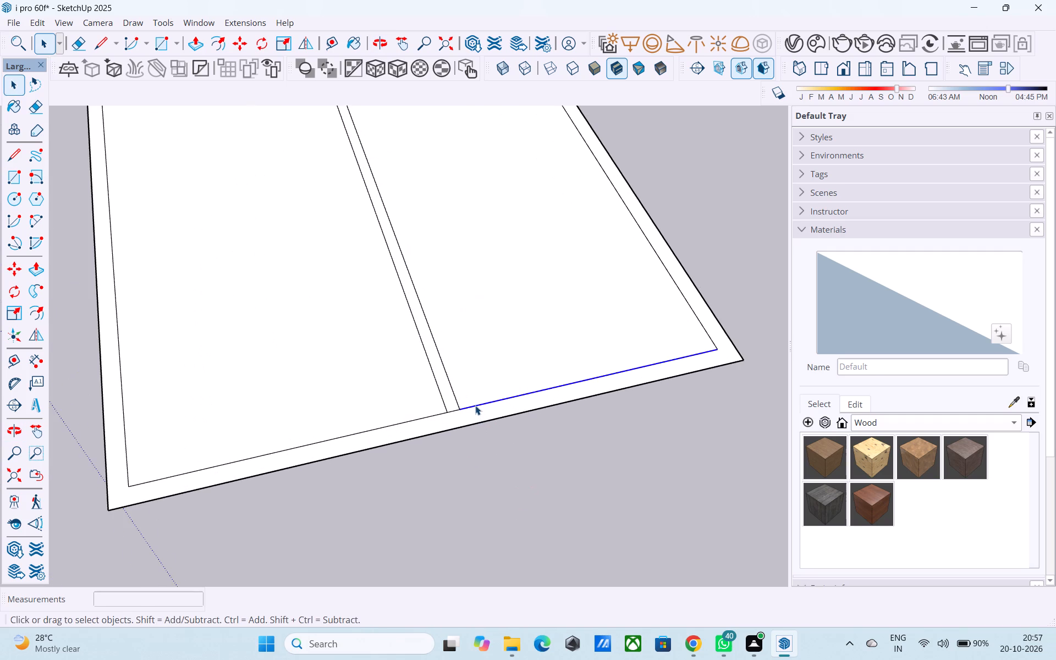
{"action": "key", "text": "m"}
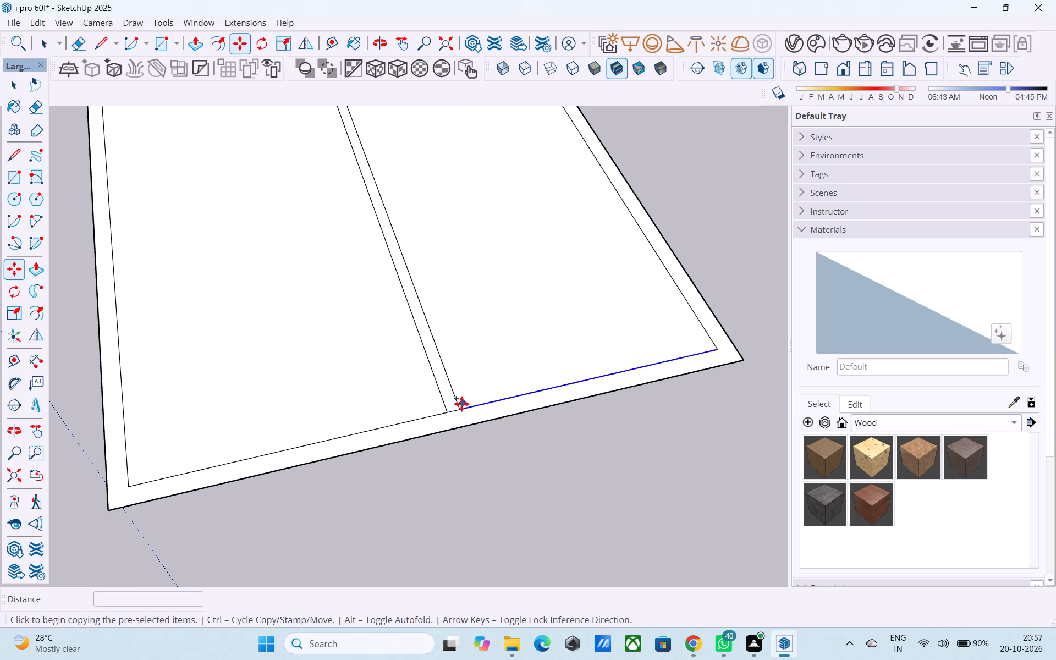
{"action": "left_click", "coordinate": [460, 405]}
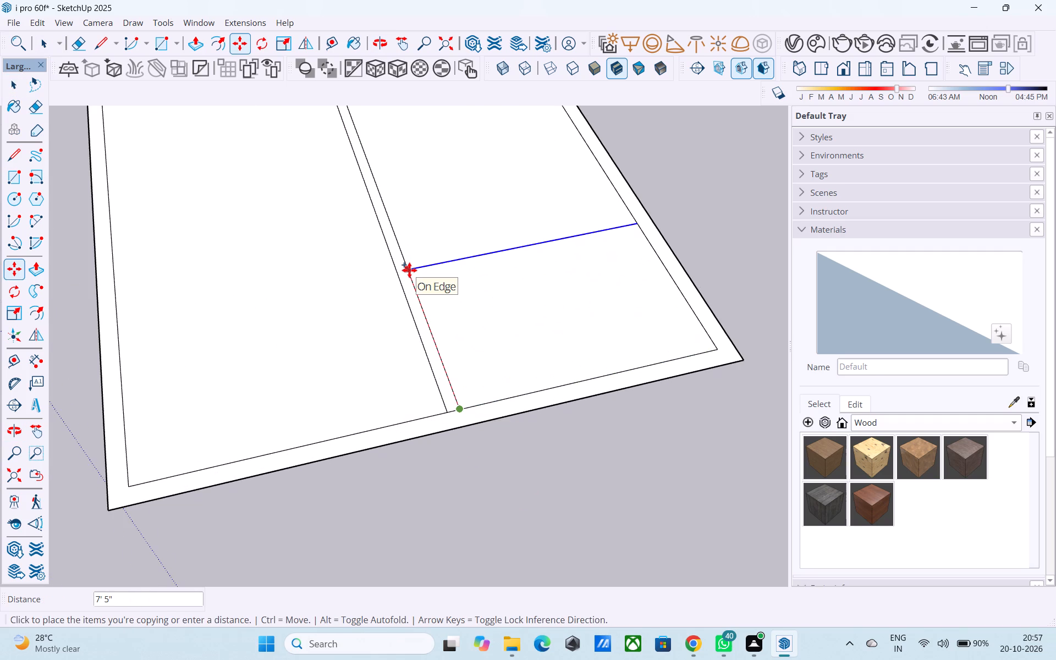
{"action": "type", "text": "10'"}
{"action": "key", "text": "Return"}
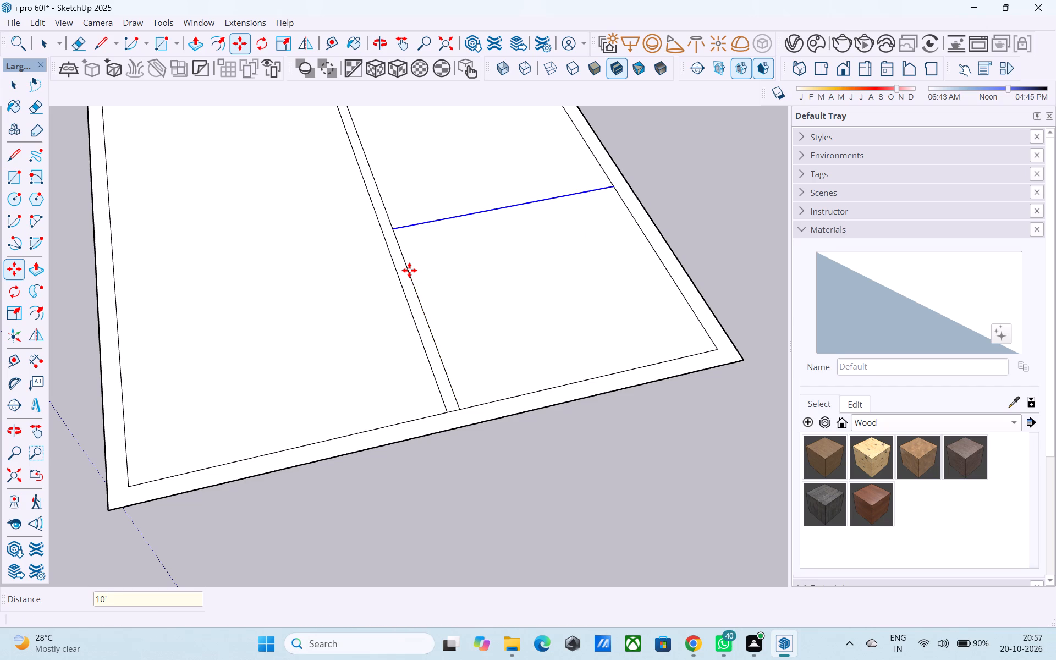
Copy the new cross line 2' back along the partition, toward the short wall farthest from the origin.
{"action": "scroll", "coordinate": [431, 543], "scroll_direction": "down", "scroll_amount": 9}
{"action": "middle_click_drag", "start_coordinate": [448, 536], "coordinate": [431, 509]}
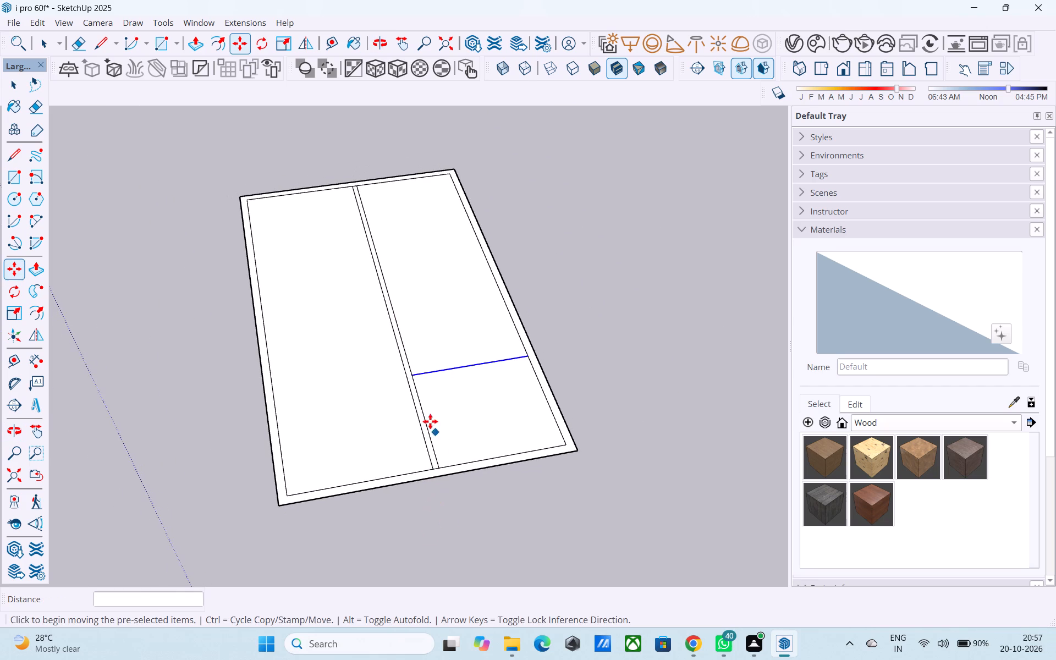
{"action": "scroll", "coordinate": [428, 419], "scroll_direction": "up", "scroll_amount": 6}
{"action": "key", "text": "m"}
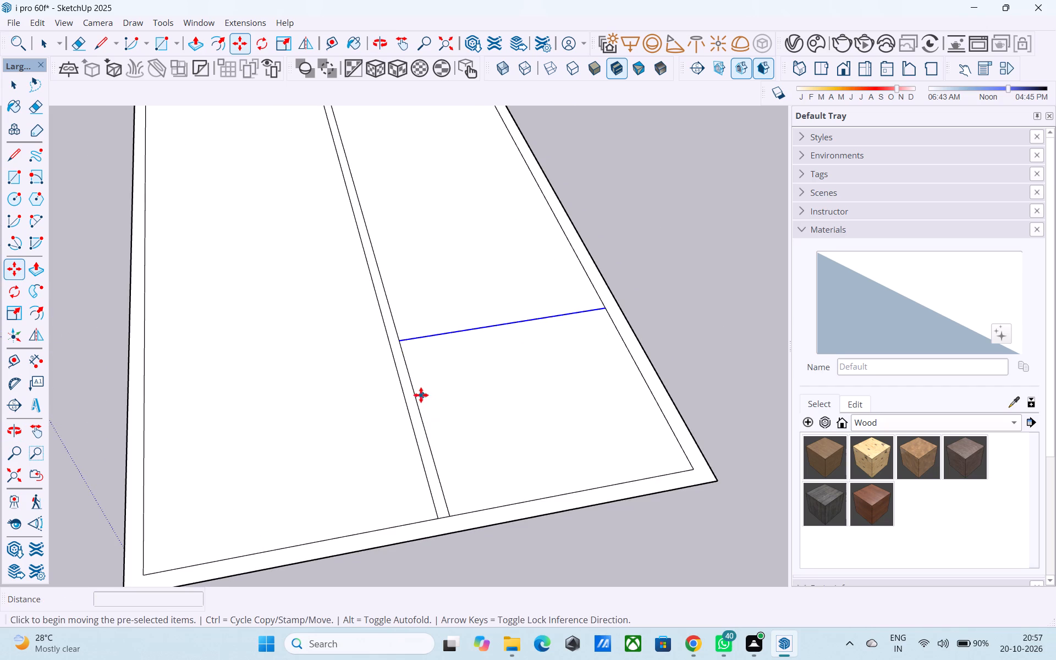
{"action": "left_click", "coordinate": [400, 339]}
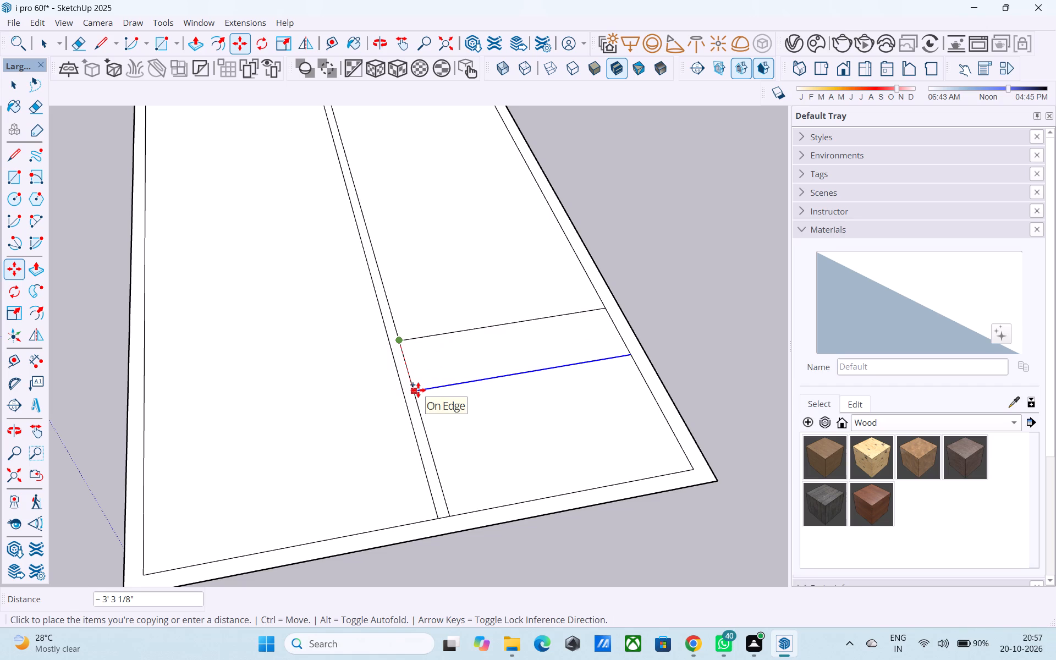
{"action": "type", "text": "2'"}
{"action": "key", "text": "Return"}
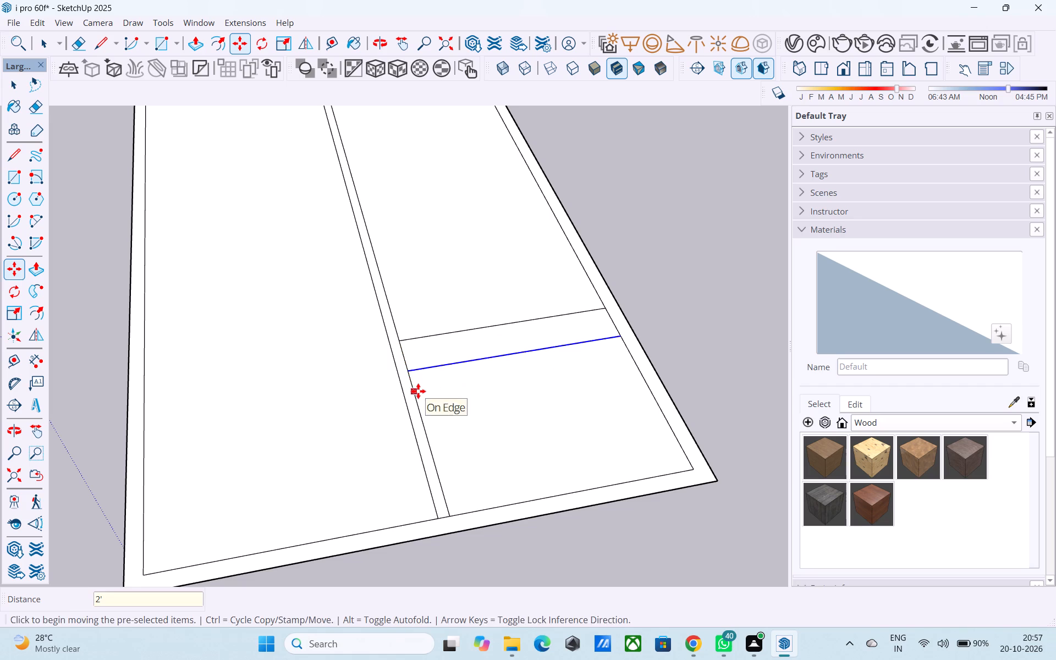
Erase the original cross line 10' from the short wall, keeping only the new copy.
{"action": "key", "text": "e"}
{"action": "left_click_drag", "start_coordinate": [439, 352], "coordinate": [436, 318]}
Select the entire floor plan with all its connected edges and faces and make it a group.
{"action": "scroll", "coordinate": [442, 257], "scroll_direction": "down", "scroll_amount": 9}
{"action": "middle_click_drag", "start_coordinate": [392, 353], "coordinate": [371, 290]}
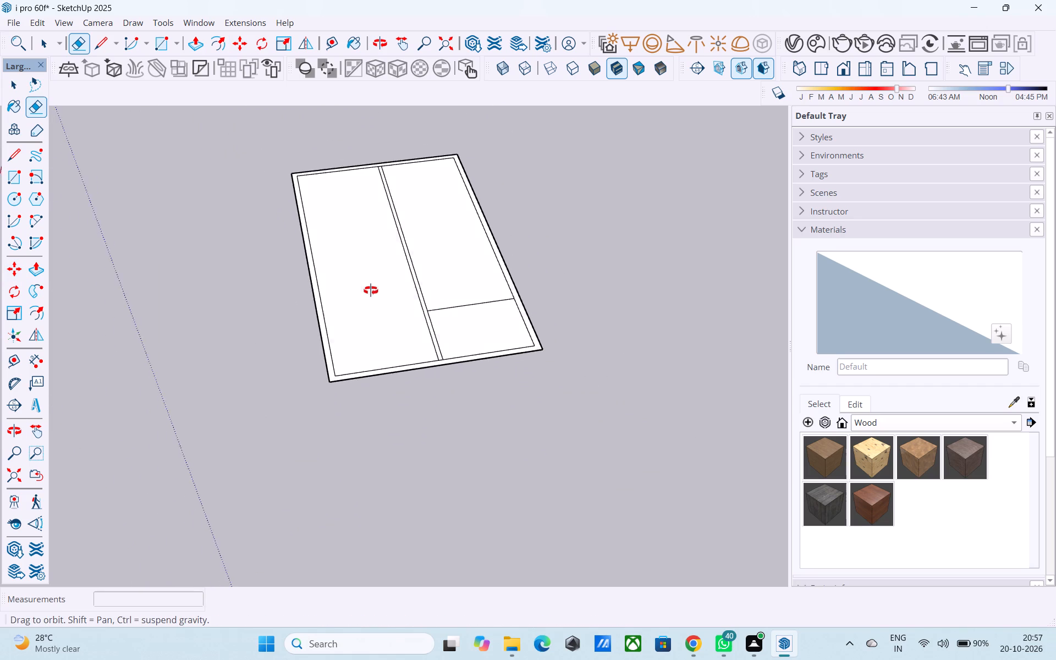
{"action": "middle_click_drag", "start_coordinate": [371, 290], "coordinate": [526, 155]}
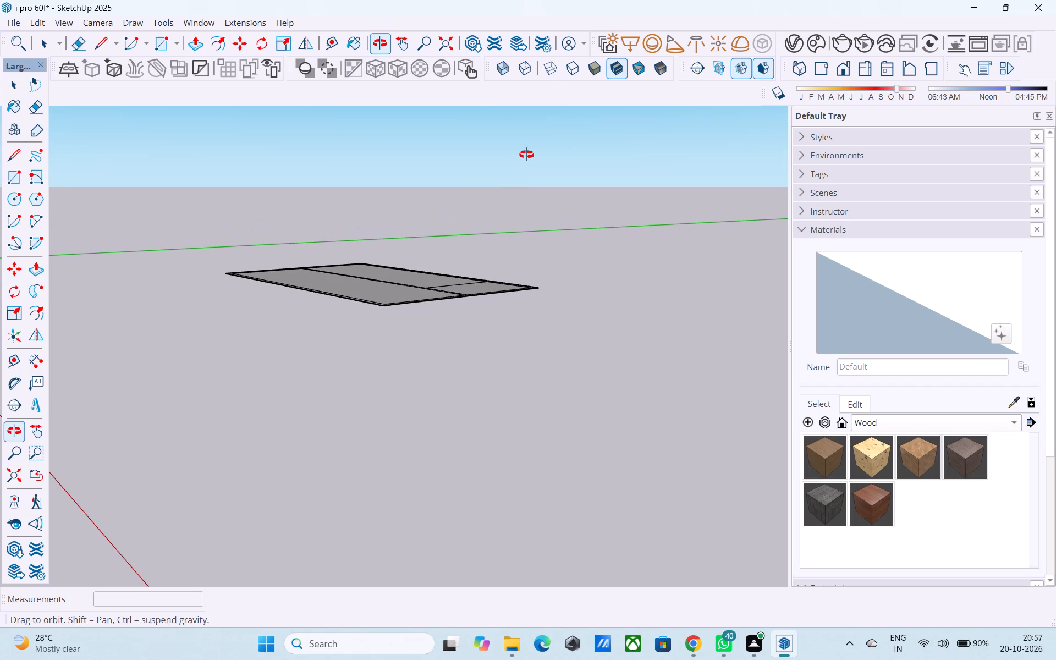
{"action": "middle_click_drag", "start_coordinate": [526, 155], "coordinate": [396, 422]}
{"action": "scroll", "coordinate": [398, 422], "scroll_direction": "down", "scroll_amount": 1}
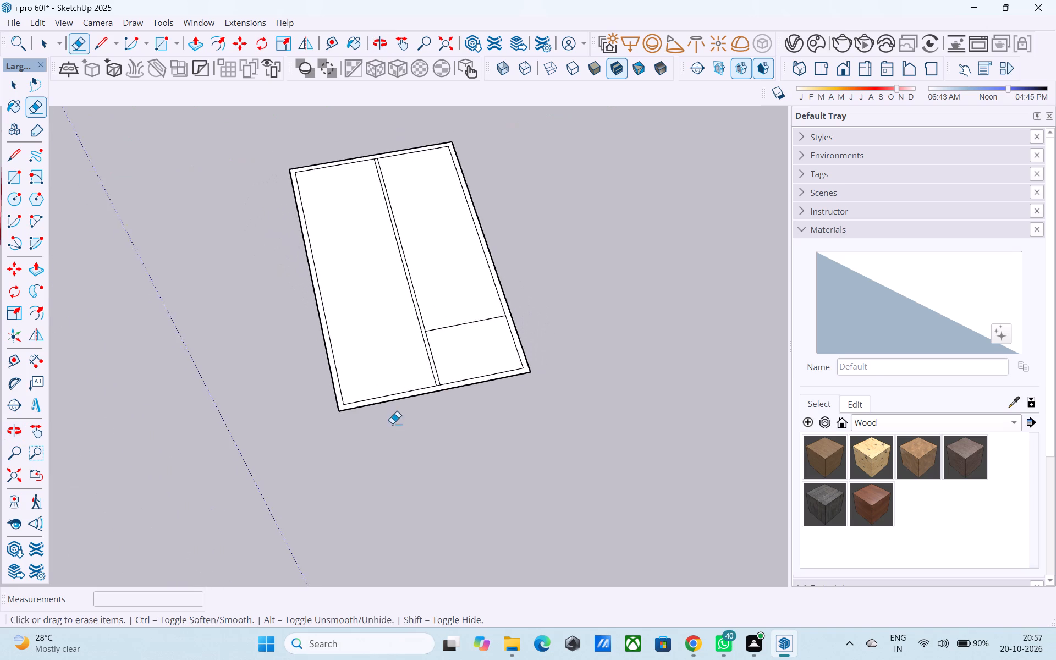
{"action": "scroll", "coordinate": [392, 436], "scroll_direction": "down", "scroll_amount": 5}
{"action": "scroll", "coordinate": [371, 148], "scroll_direction": "up", "scroll_amount": 5}
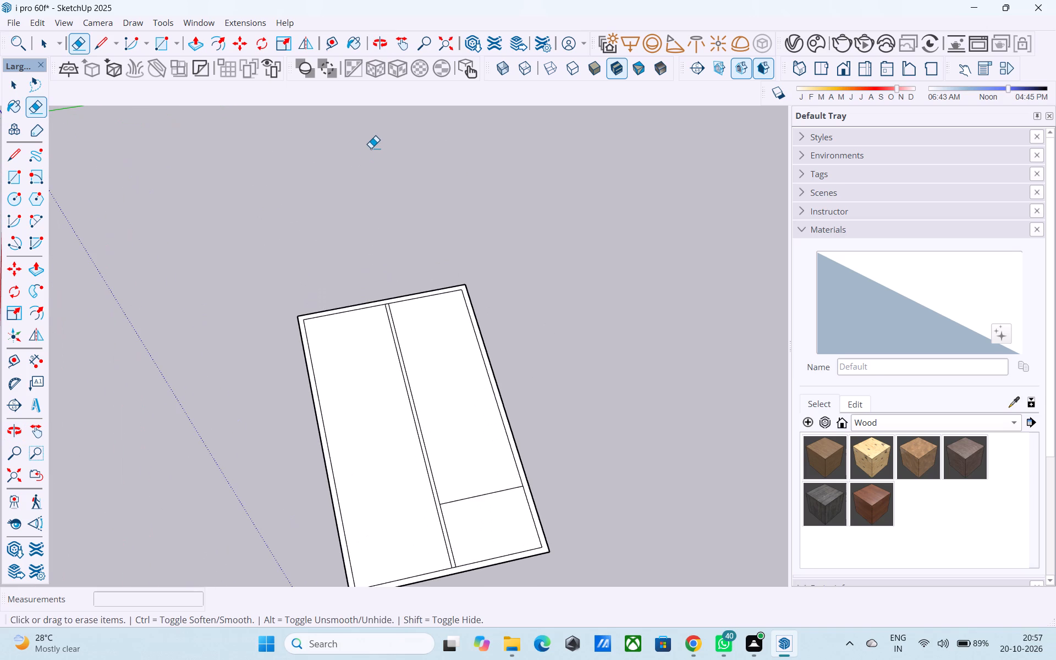
{"action": "key", "text": "space"}
{"action": "scroll", "coordinate": [368, 158], "scroll_direction": "down", "scroll_amount": 5}
{"action": "scroll", "coordinate": [369, 398], "scroll_direction": "up", "scroll_amount": 6}
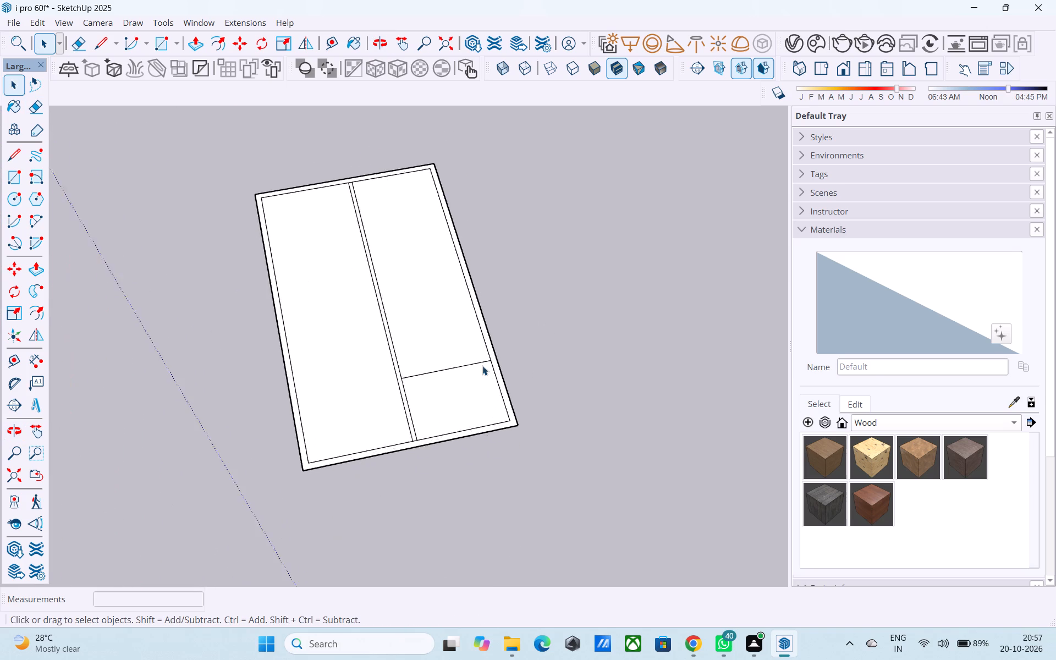
{"action": "left_click", "coordinate": [424, 359]}
{"action": "double_click", "coordinate": [421, 355]}
{"action": "triple_click", "coordinate": [418, 354]}
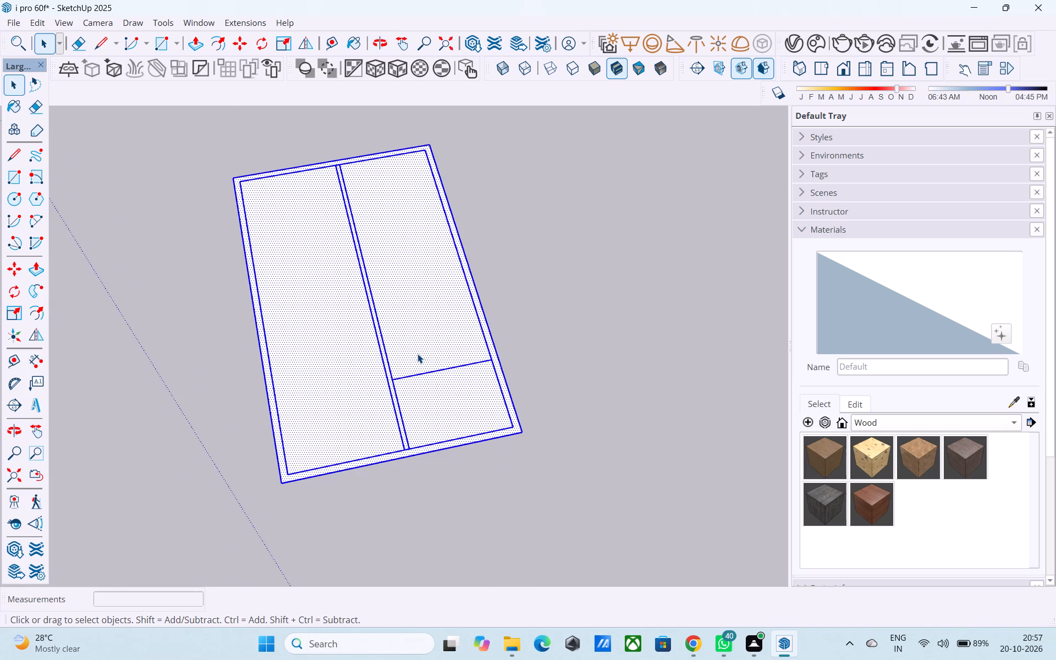
{"action": "right_click", "coordinate": [417, 354]}
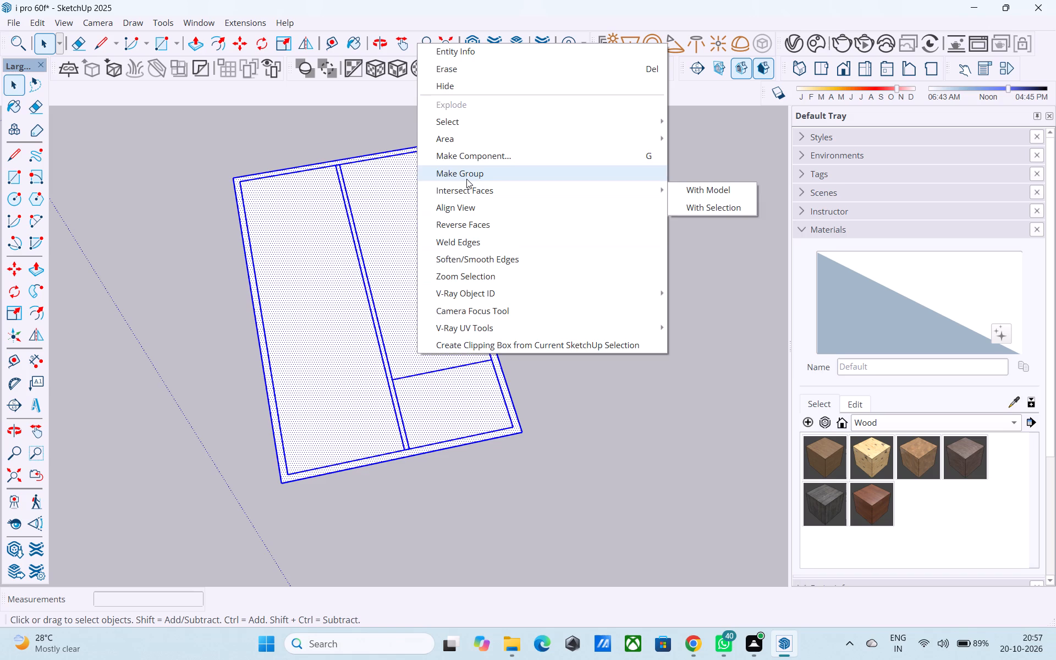
{"action": "left_click", "coordinate": [466, 179]}
Open the floor plan group for editing.
{"action": "right_click", "coordinate": [401, 312]}
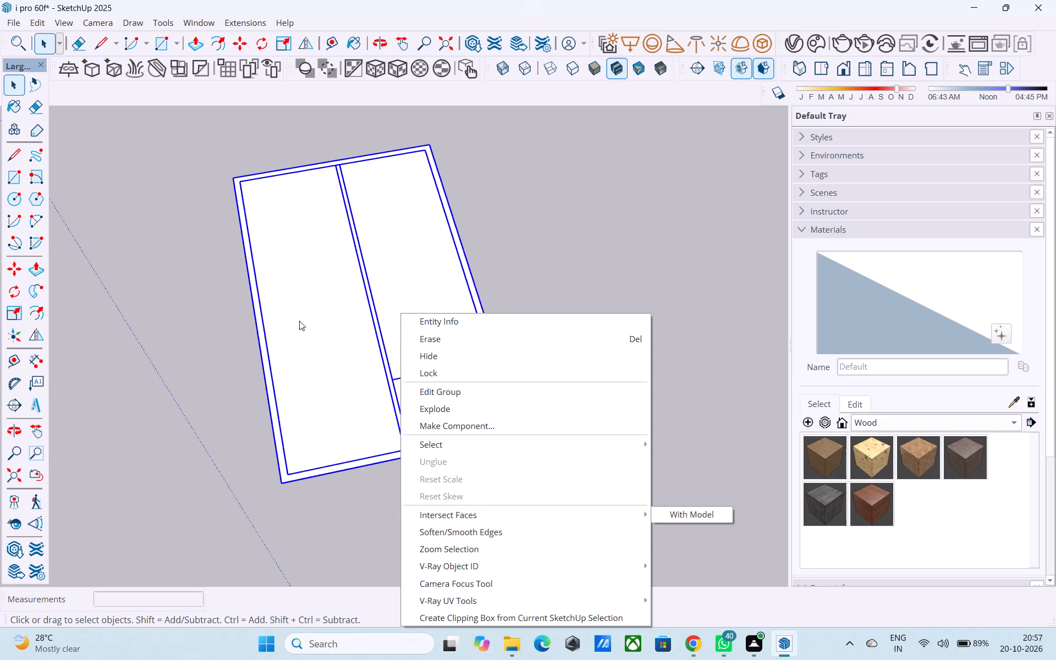
{"action": "double_click", "coordinate": [315, 314]}
{"action": "left_click", "coordinate": [321, 294]}
{"action": "right_click", "coordinate": [320, 294]}
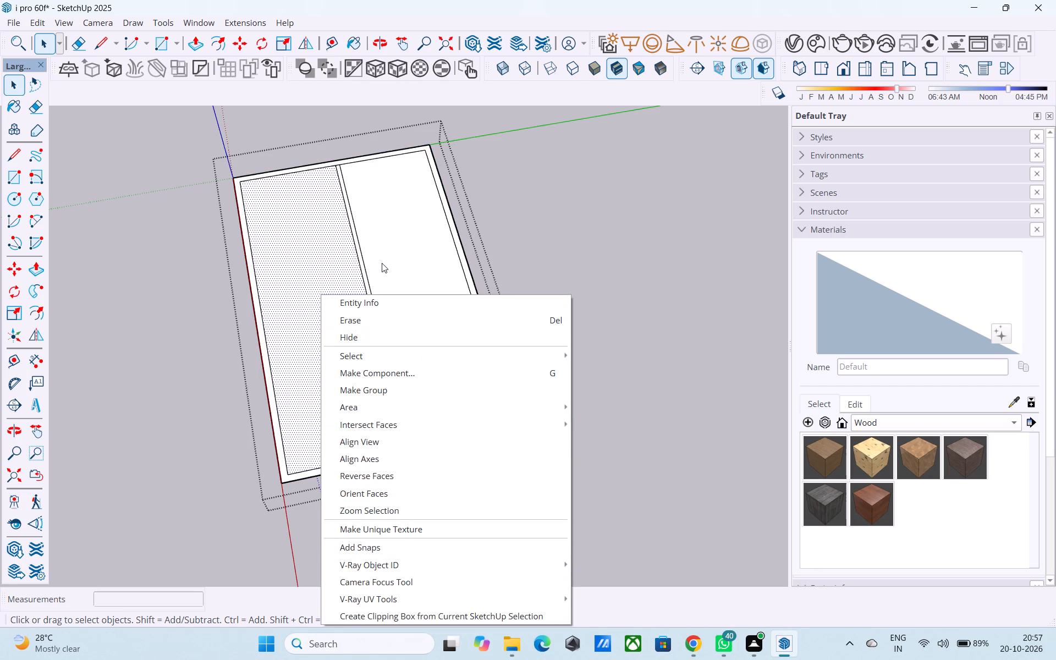
Copy the cross line 6" along the long partition, toward the origin, to outline a cross partition wall.
{"action": "scroll", "coordinate": [382, 263], "scroll_direction": "down", "scroll_amount": 1}
{"action": "middle_click_drag", "start_coordinate": [383, 263], "coordinate": [398, 116]}
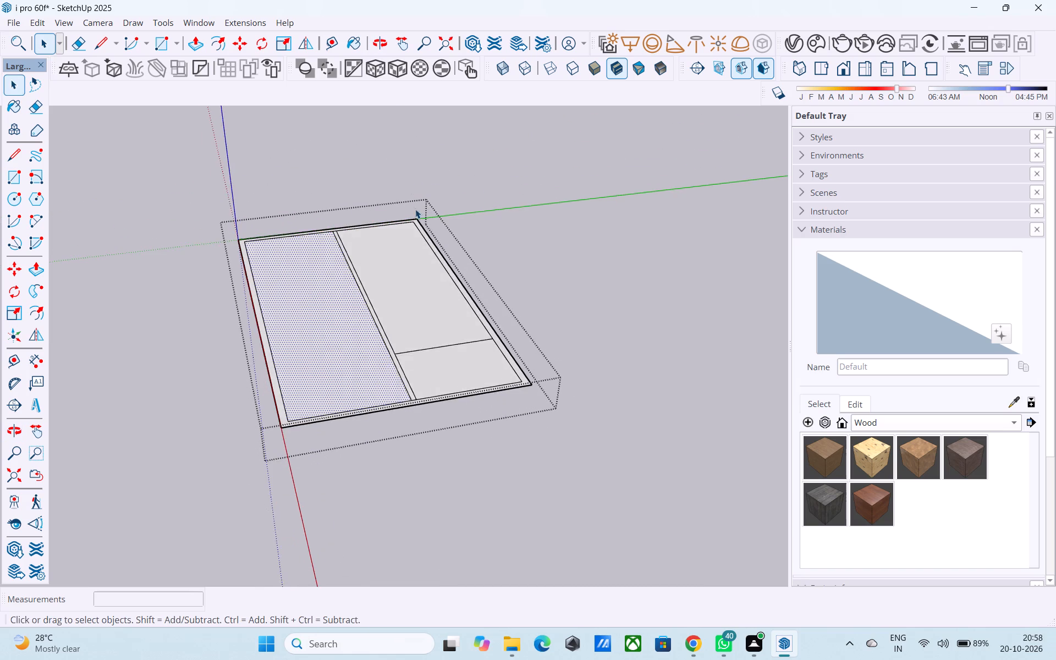
{"action": "scroll", "coordinate": [416, 212], "scroll_direction": "up", "scroll_amount": 5}
{"action": "scroll", "coordinate": [476, 452], "scroll_direction": "up", "scroll_amount": 7}
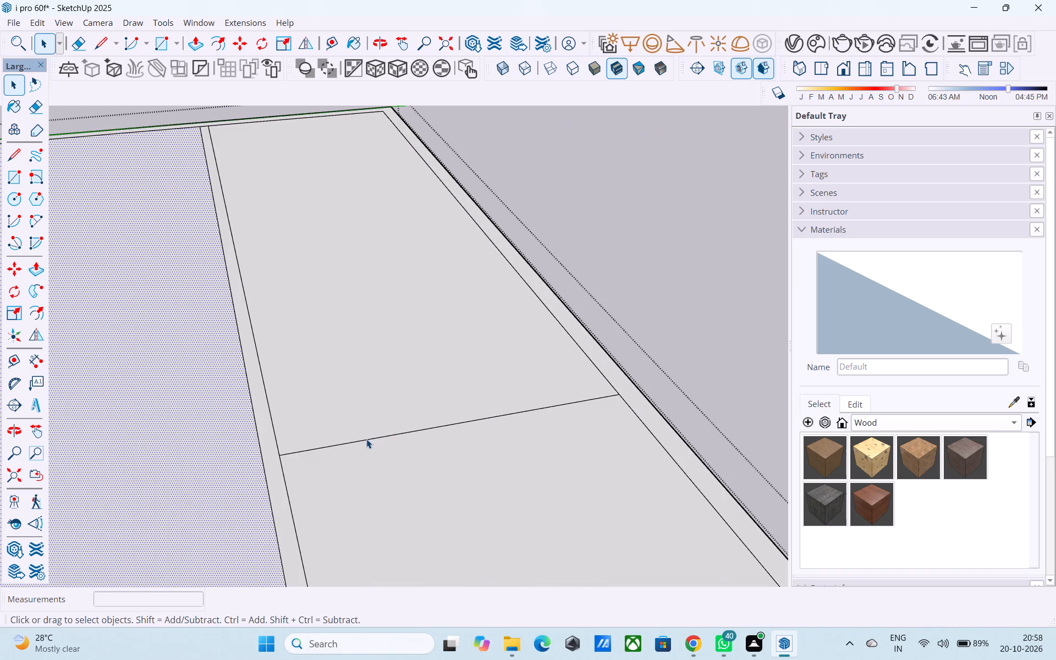
{"action": "left_click", "coordinate": [366, 439]}
{"action": "key", "text": "m"}
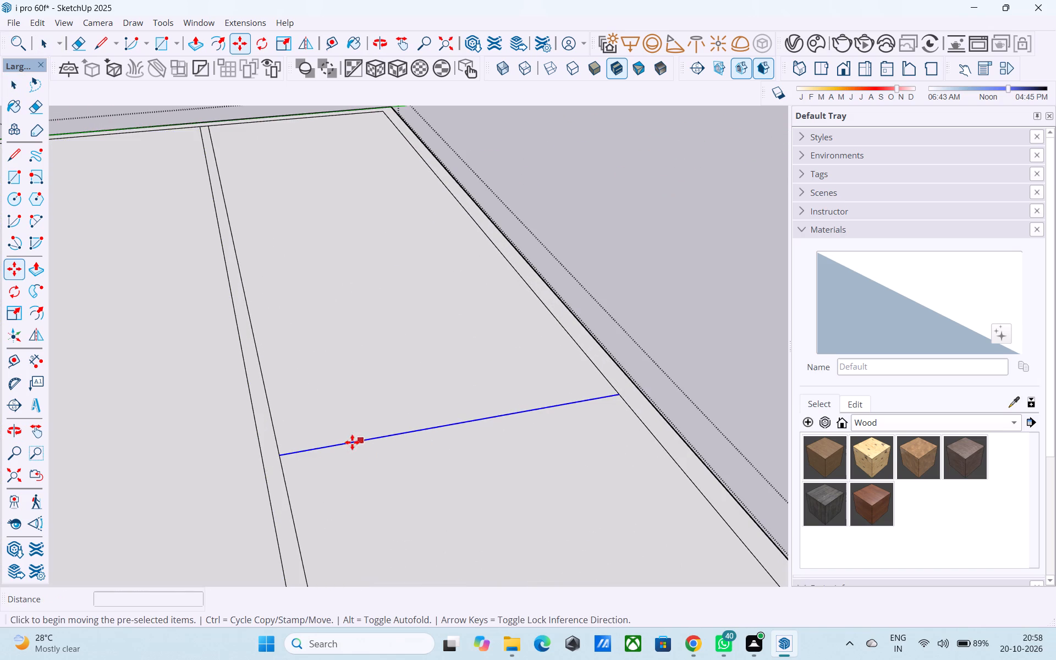
{"action": "left_click", "coordinate": [285, 458]}
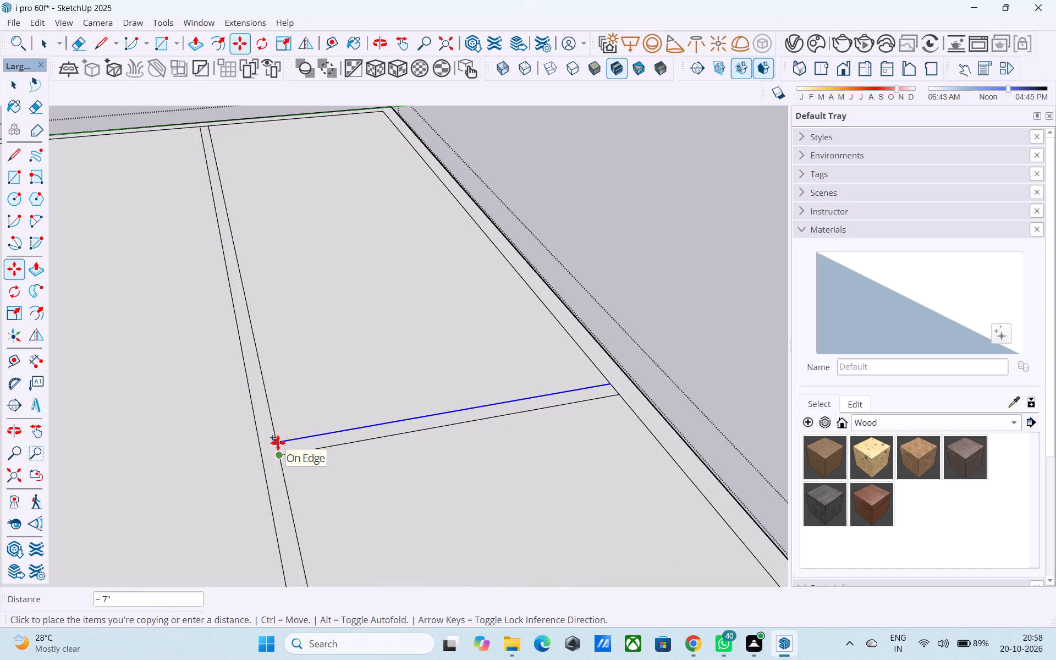
{"action": "key", "text": "6"}
{"action": "key", "text": "shift+quotedbl"}
{"action": "key", "text": "Return"}
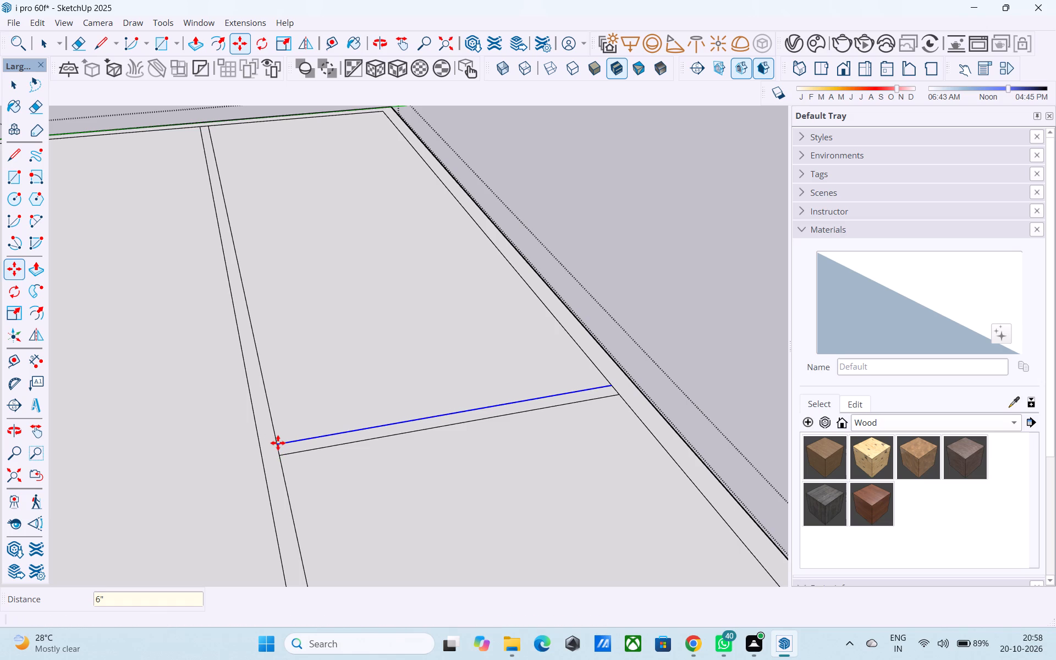
{"action": "key", "text": "space"}
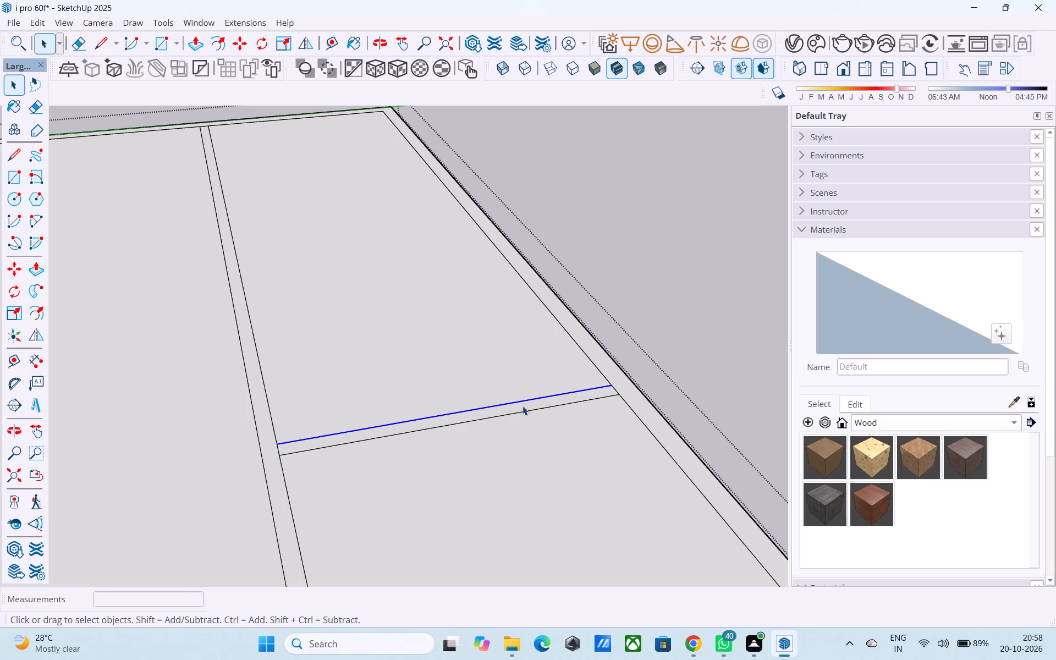
Examine the floor plan's room and partition layout from several angles.
{"action": "scroll", "coordinate": [525, 404], "scroll_direction": "down", "scroll_amount": 6}
{"action": "scroll", "coordinate": [493, 366], "scroll_direction": "down", "scroll_amount": 6}
{"action": "middle_click_drag", "start_coordinate": [489, 367], "coordinate": [458, 276]}
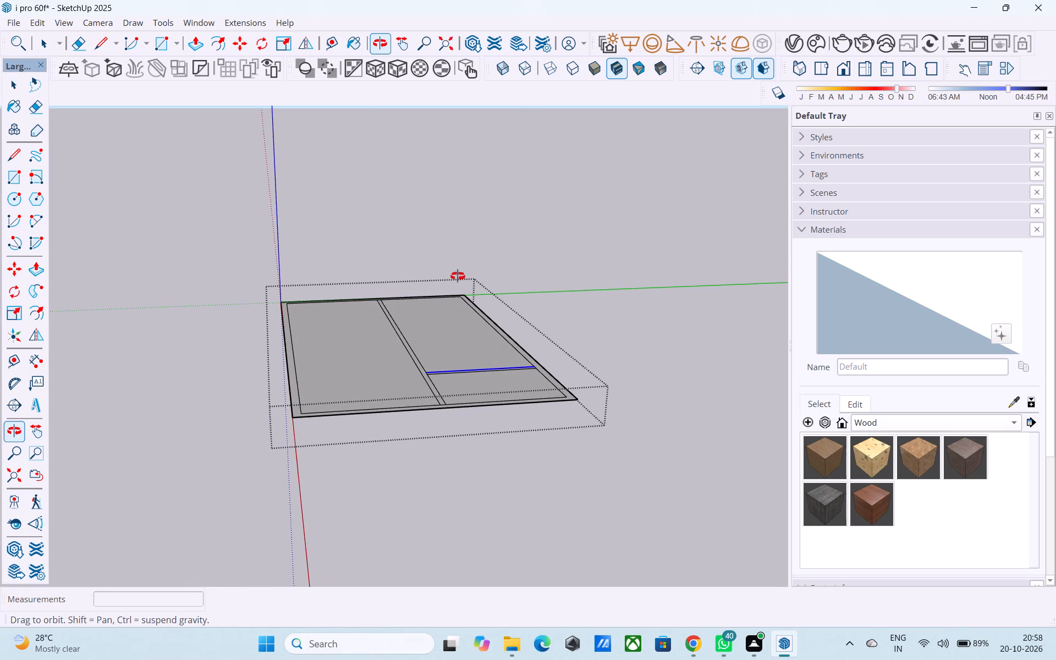
{"action": "middle_click_drag", "start_coordinate": [458, 276], "coordinate": [478, 331]}
{"action": "scroll", "coordinate": [478, 332], "scroll_direction": "up", "scroll_amount": 5}
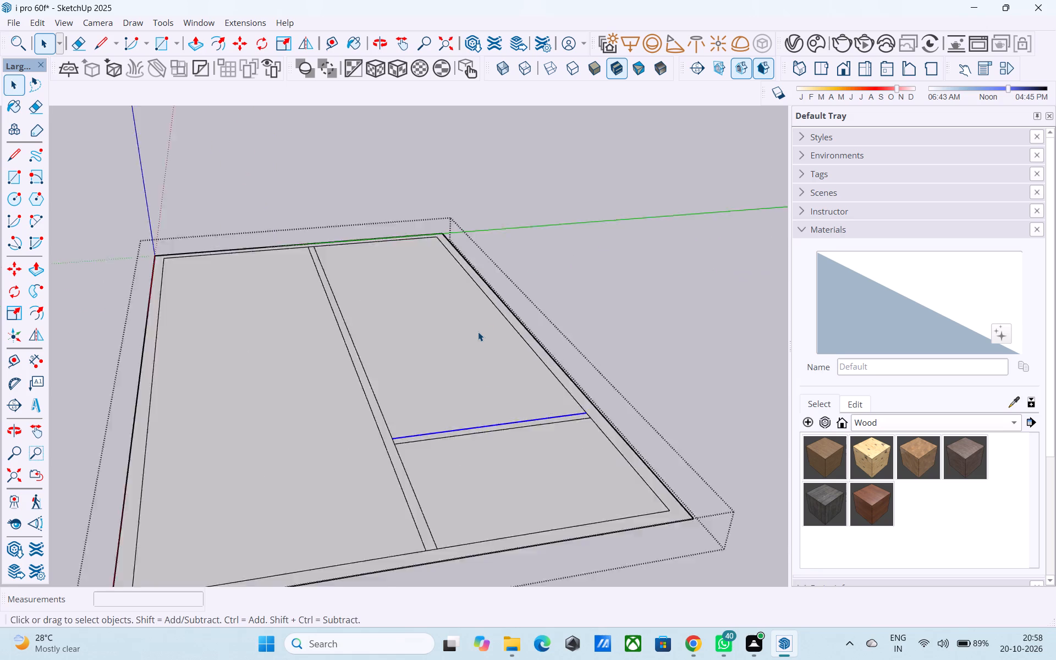
{"action": "scroll", "coordinate": [478, 332], "scroll_direction": "up", "scroll_amount": 2}
{"action": "scroll", "coordinate": [478, 332], "scroll_direction": "down", "scroll_amount": 9}
{"action": "middle_click_drag", "start_coordinate": [463, 356], "coordinate": [458, 405]}
{"action": "scroll", "coordinate": [463, 426], "scroll_direction": "up", "scroll_amount": 1}
{"action": "scroll", "coordinate": [436, 254], "scroll_direction": "down", "scroll_amount": 5}
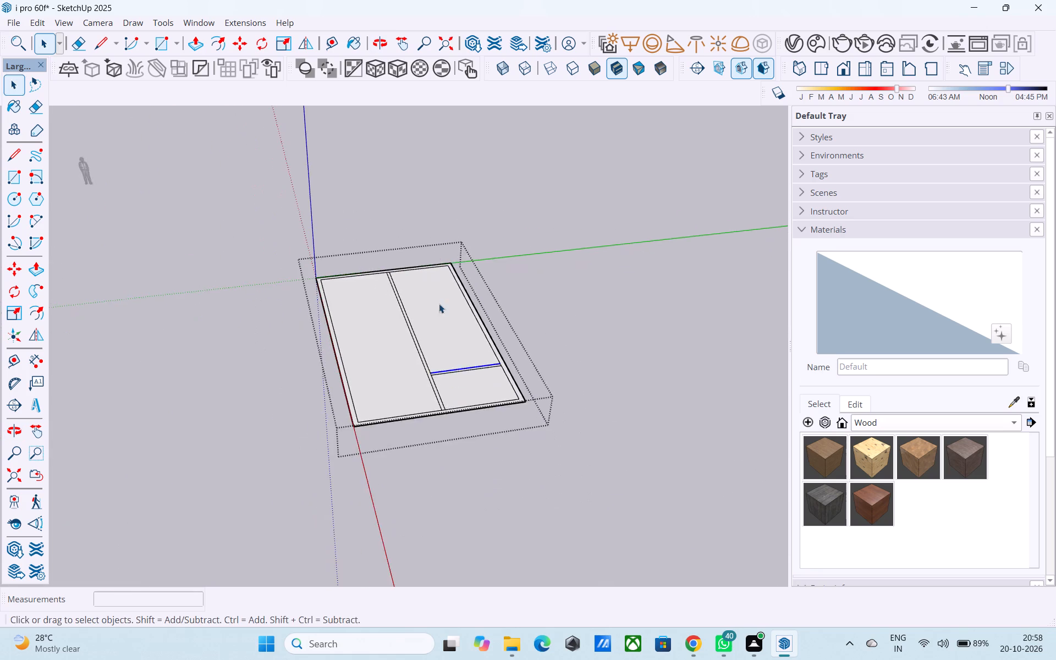
{"action": "middle_click_drag", "start_coordinate": [419, 385], "coordinate": [433, 471]}
{"action": "scroll", "coordinate": [433, 470], "scroll_direction": "up", "scroll_amount": 5}
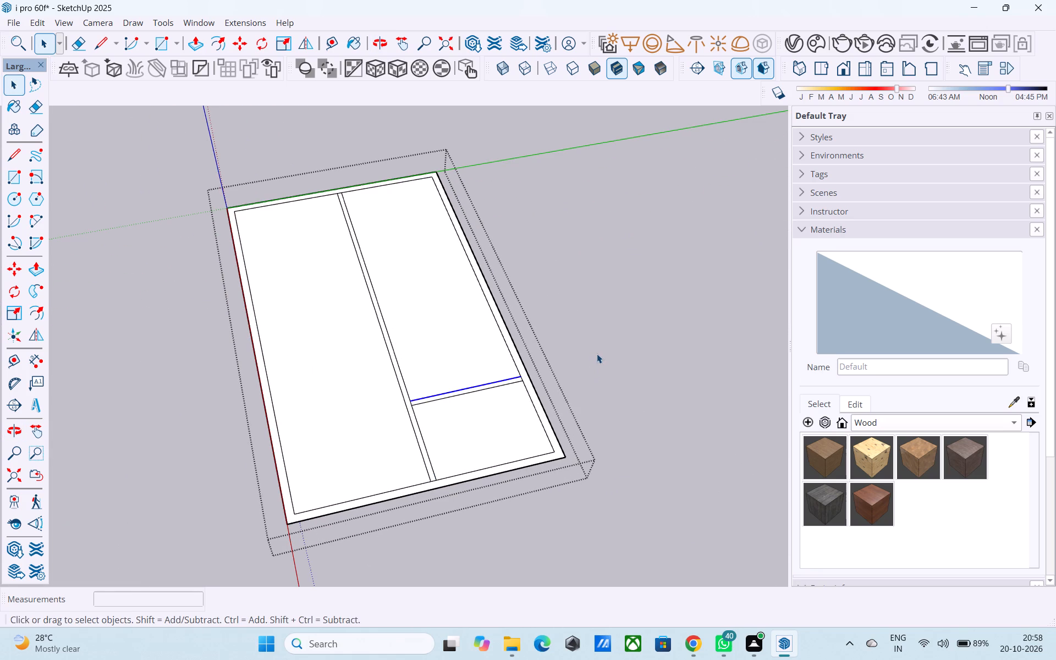
{"action": "scroll", "coordinate": [597, 353], "scroll_direction": "down", "scroll_amount": 3}
{"action": "middle_click_drag", "start_coordinate": [539, 350], "coordinate": [526, 322]}
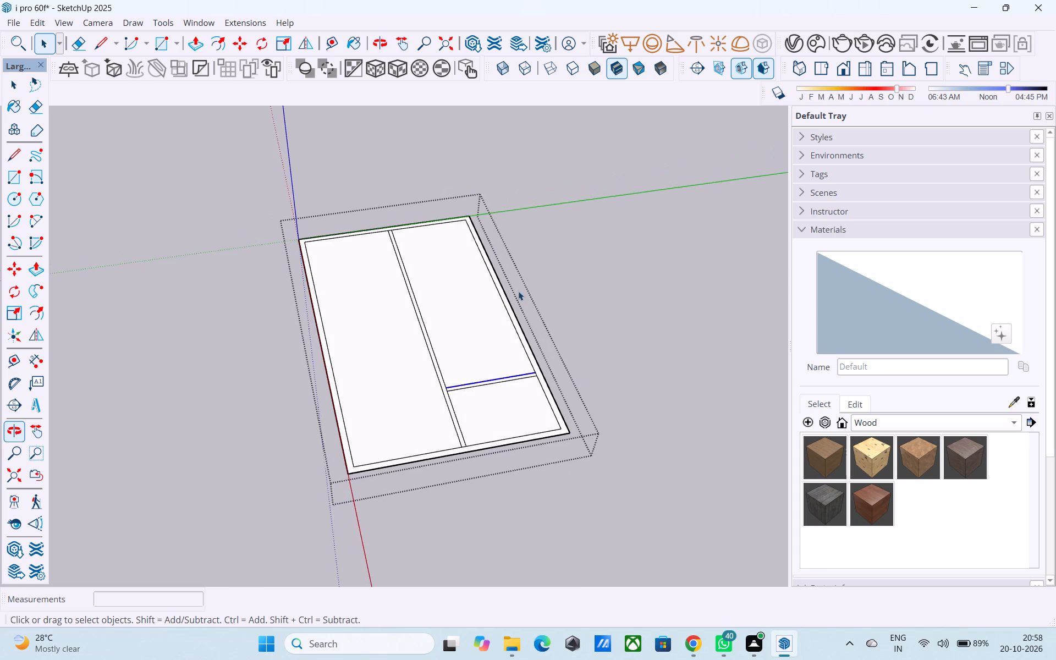
{"action": "scroll", "coordinate": [516, 289], "scroll_direction": "up", "scroll_amount": 2}
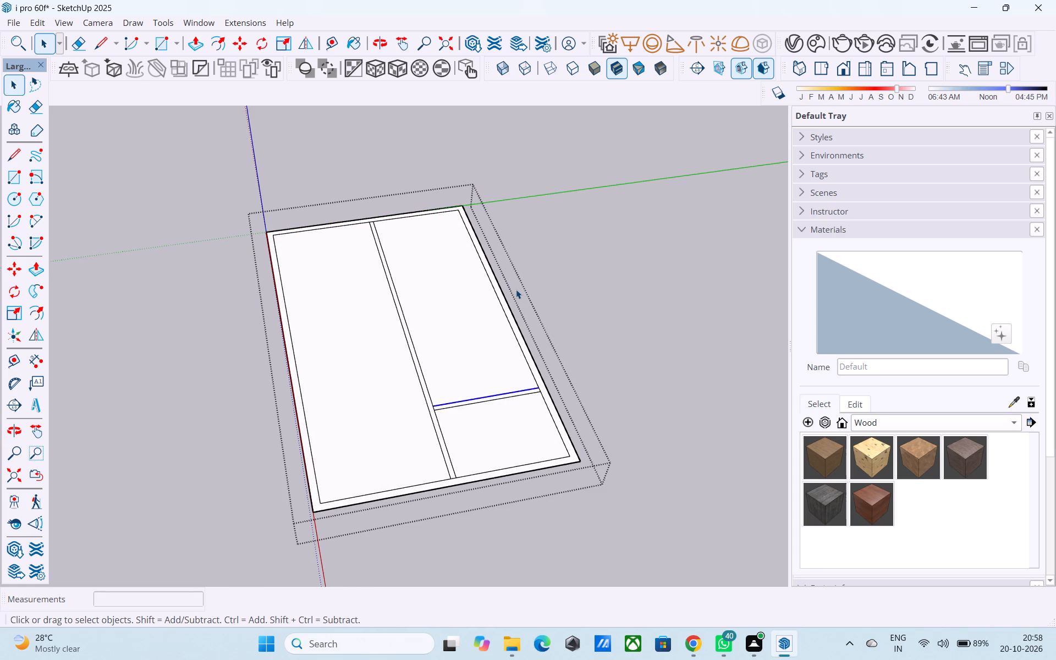
{"action": "middle_click_drag", "start_coordinate": [478, 273], "coordinate": [468, 250]}
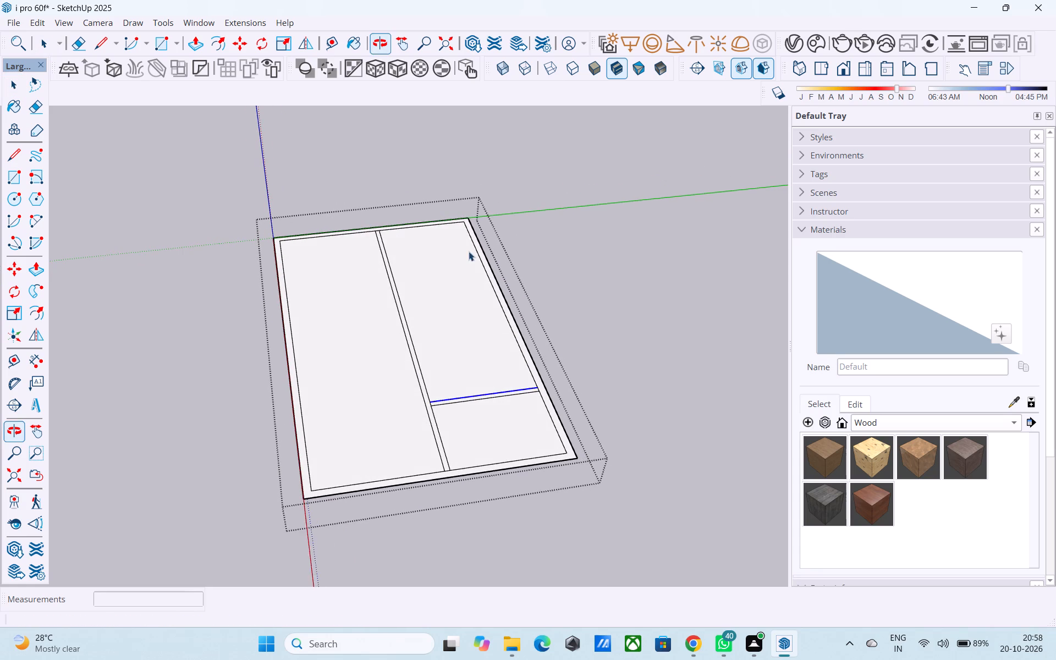
{"action": "scroll", "coordinate": [403, 486], "scroll_direction": "up", "scroll_amount": 6}
{"action": "scroll", "coordinate": [400, 466], "scroll_direction": "down", "scroll_amount": 4}
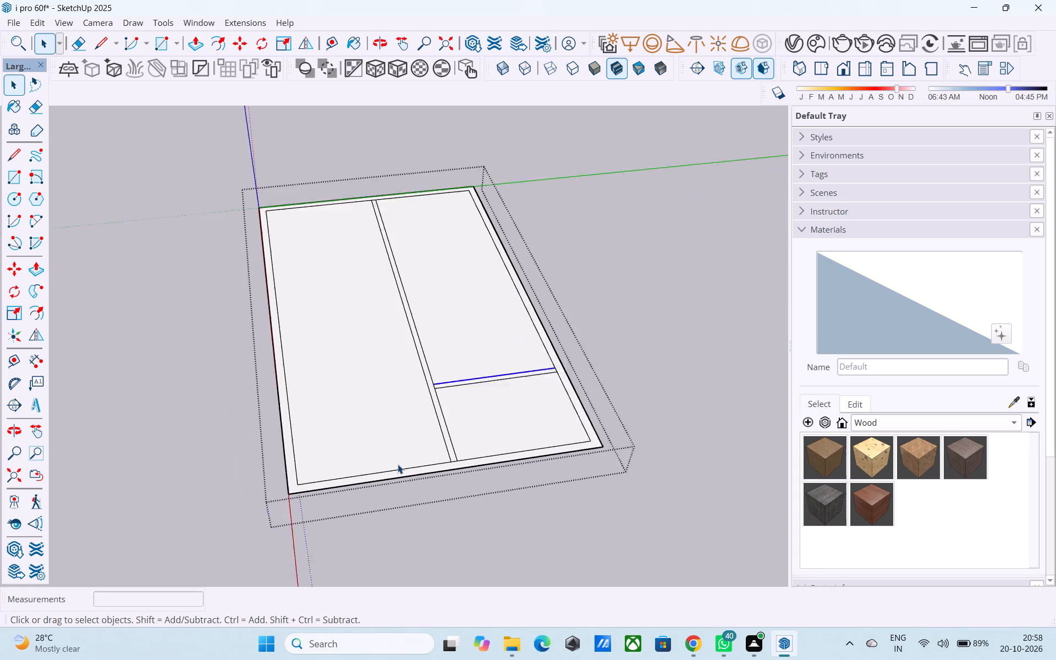
{"action": "scroll", "coordinate": [398, 464], "scroll_direction": "down", "scroll_amount": 3}
{"action": "middle_click_drag", "start_coordinate": [417, 444], "coordinate": [425, 479]}
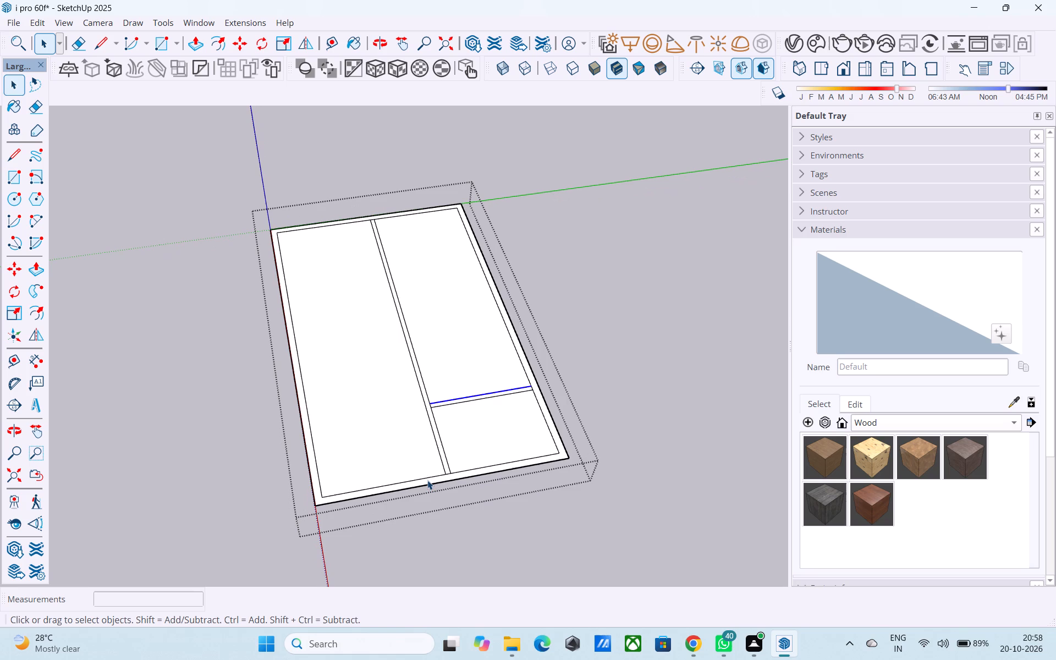
{"action": "scroll", "coordinate": [420, 483], "scroll_direction": "down", "scroll_amount": 3}
{"action": "middle_click_drag", "start_coordinate": [432, 504], "coordinate": [442, 543]}
{"action": "scroll", "coordinate": [446, 472], "scroll_direction": "up", "scroll_amount": 6}
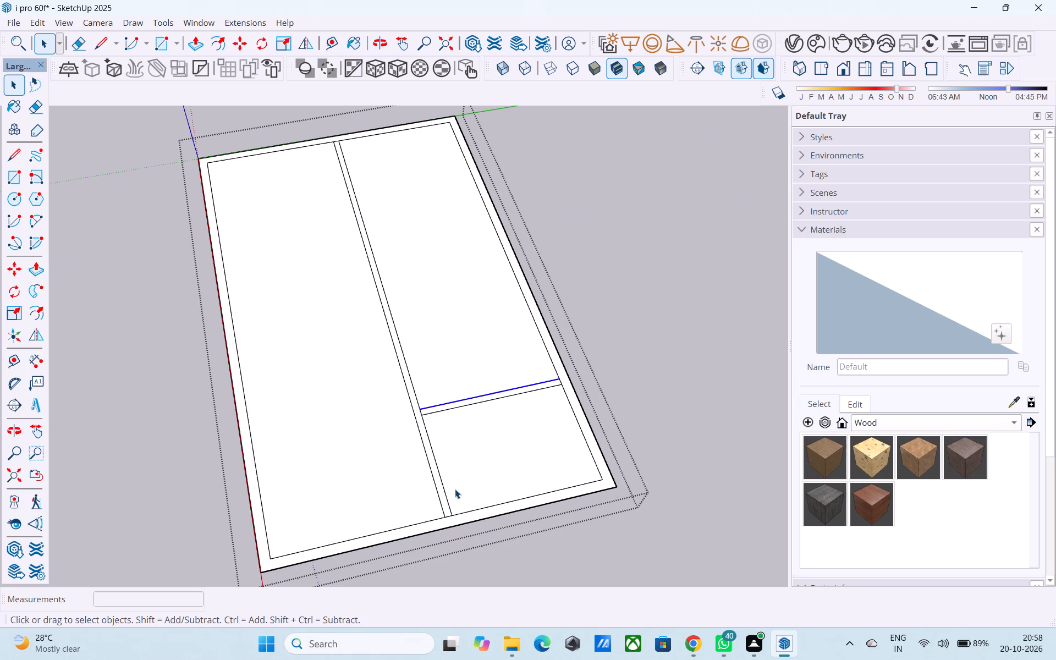
Draw a 9" line across the short outer wall, extending the long partition's small-room-side edge to the building's outer edge.
{"action": "key", "text": "l"}
{"action": "middle_click_drag", "start_coordinate": [448, 501], "coordinate": [446, 429], "text": "shift"}
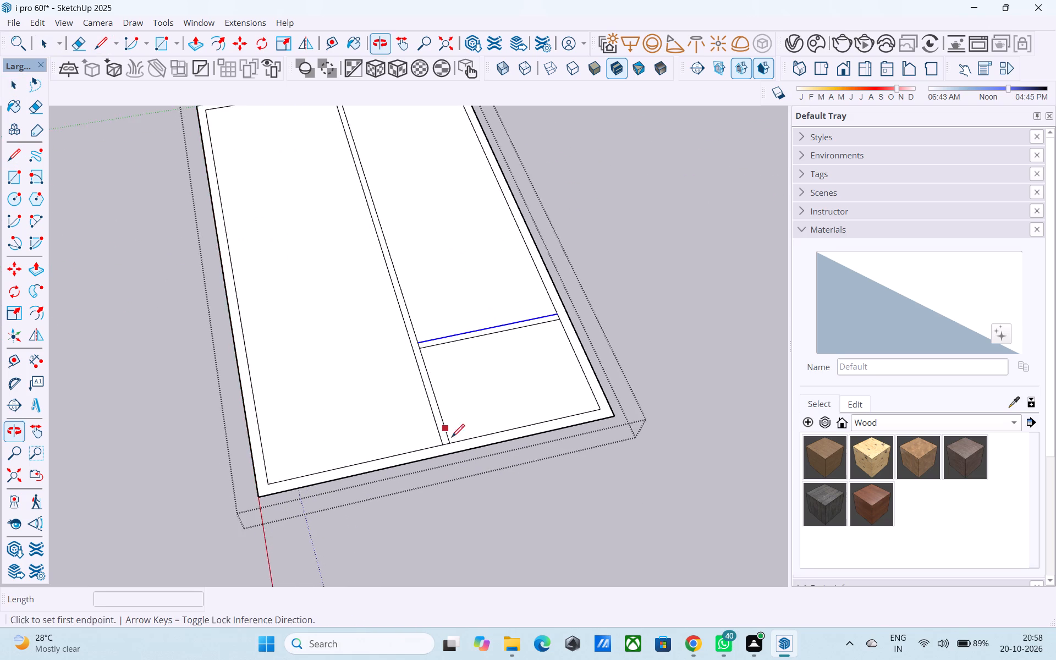
{"action": "scroll", "coordinate": [454, 457], "scroll_direction": "up", "scroll_amount": 6}
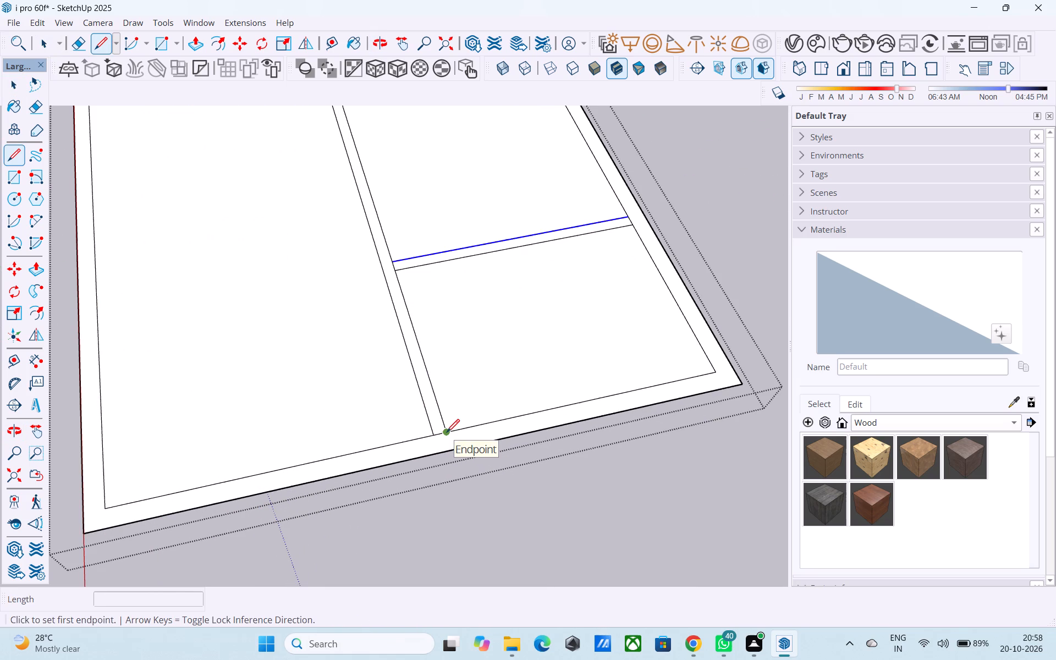
{"action": "scroll", "coordinate": [447, 433], "scroll_direction": "up", "scroll_amount": 3}
{"action": "left_click", "coordinate": [447, 433]}
{"action": "left_click", "coordinate": [452, 460]}
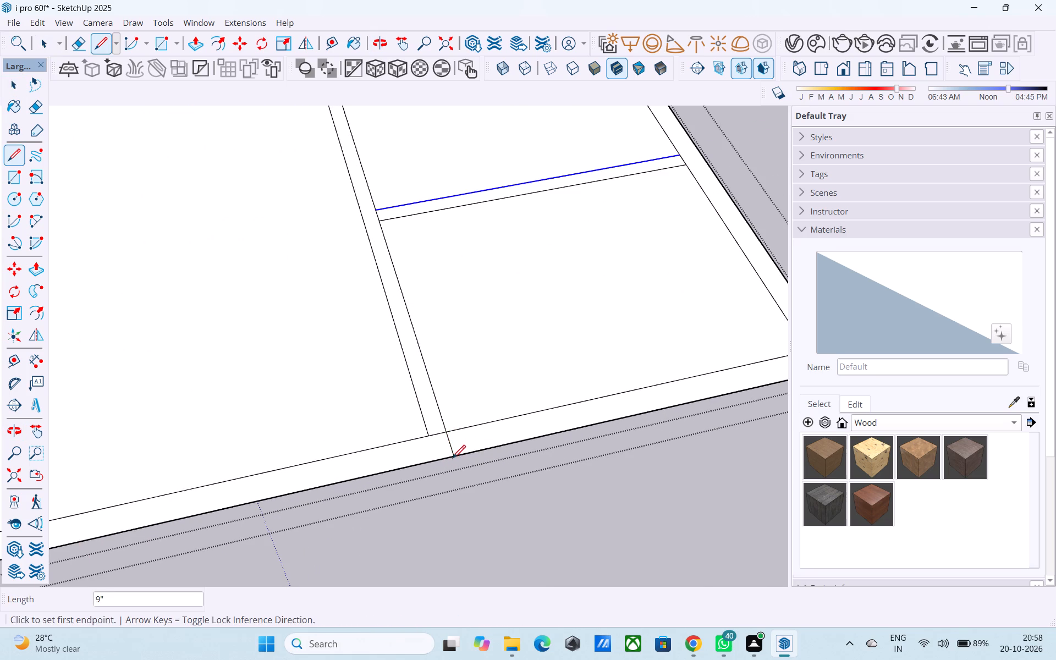
Draw a 9" line across the long outer wall, extending the cross partition's small-room-side edge to the building's outer edge.
{"action": "scroll", "coordinate": [464, 457], "scroll_direction": "down", "scroll_amount": 9}
{"action": "middle_click_drag", "start_coordinate": [472, 453], "coordinate": [466, 537], "text": "shift"}
{"action": "scroll", "coordinate": [586, 383], "scroll_direction": "up", "scroll_amount": 5}
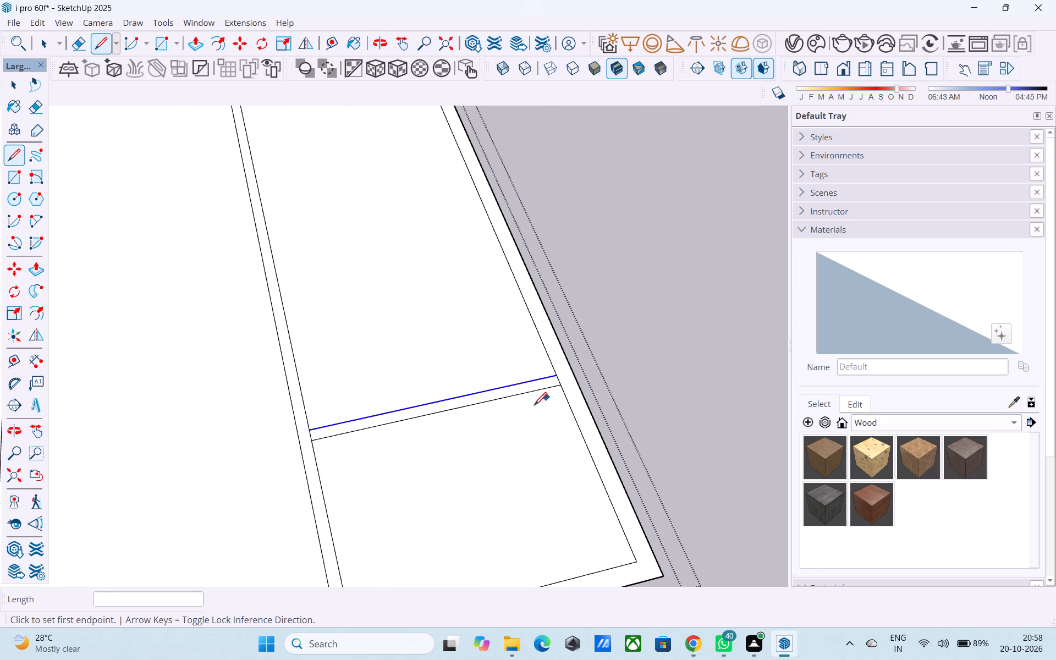
{"action": "scroll", "coordinate": [534, 406], "scroll_direction": "up", "scroll_amount": 1}
{"action": "middle_click_drag", "start_coordinate": [534, 406], "coordinate": [569, 395]}
{"action": "scroll", "coordinate": [587, 376], "scroll_direction": "up", "scroll_amount": 3}
{"action": "left_click", "coordinate": [597, 367]}
{"action": "left_click", "coordinate": [623, 364]}
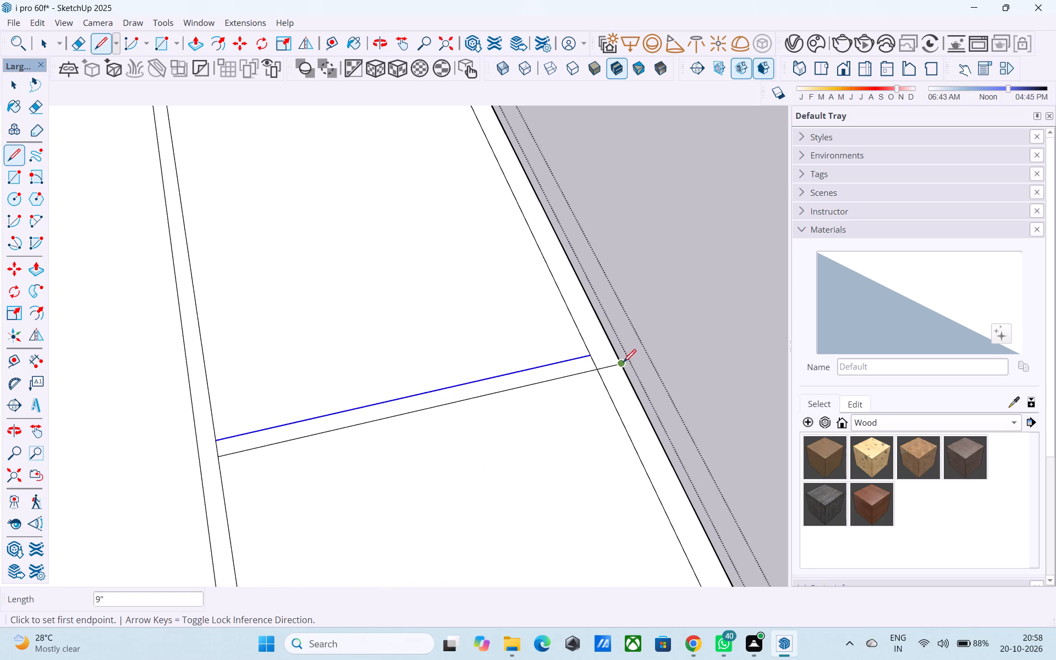
{"action": "scroll", "coordinate": [622, 367], "scroll_direction": "down", "scroll_amount": 10}
{"action": "middle_click_drag", "start_coordinate": [549, 431], "coordinate": [587, 375]}
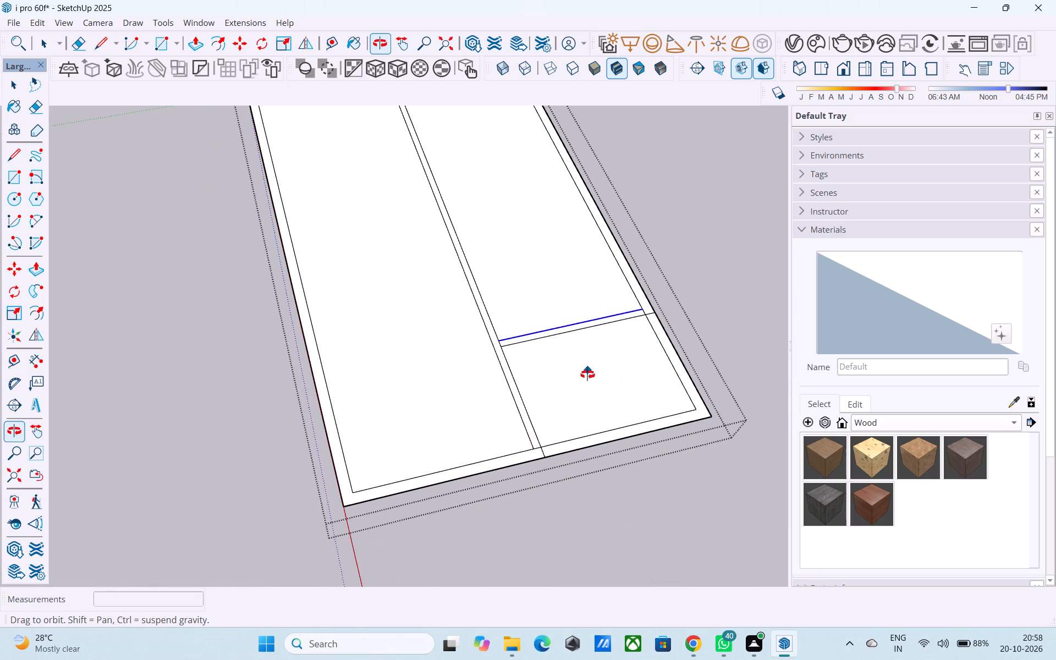
Erase the outer walls' inner-edge segments where the ends of the cross partition and the long partition meet them.
{"action": "middle_click_drag", "start_coordinate": [587, 375], "coordinate": [605, 387]}
{"action": "middle_click_drag", "start_coordinate": [515, 433], "coordinate": [497, 541]}
{"action": "scroll", "coordinate": [496, 506], "scroll_direction": "down", "scroll_amount": 2}
{"action": "middle_click_drag", "start_coordinate": [492, 504], "coordinate": [521, 441]}
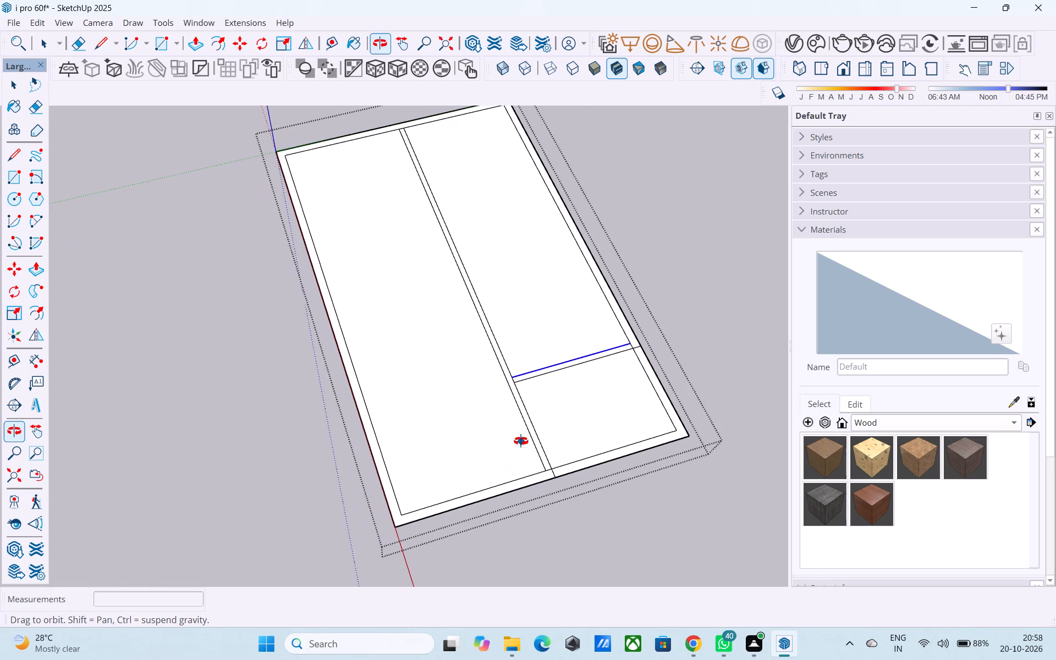
{"action": "middle_click_drag", "start_coordinate": [521, 441], "coordinate": [431, 476]}
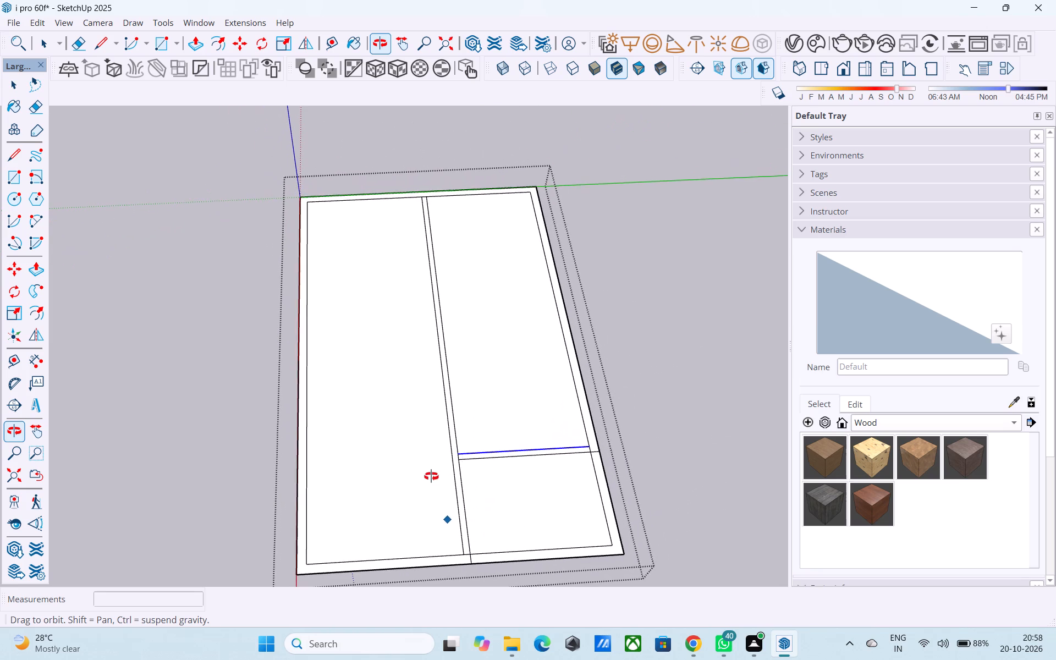
{"action": "middle_click_drag", "start_coordinate": [431, 476], "coordinate": [432, 475]}
{"action": "scroll", "coordinate": [496, 461], "scroll_direction": "up", "scroll_amount": 3}
{"action": "scroll", "coordinate": [574, 458], "scroll_direction": "up", "scroll_amount": 1}
{"action": "key", "text": "e"}
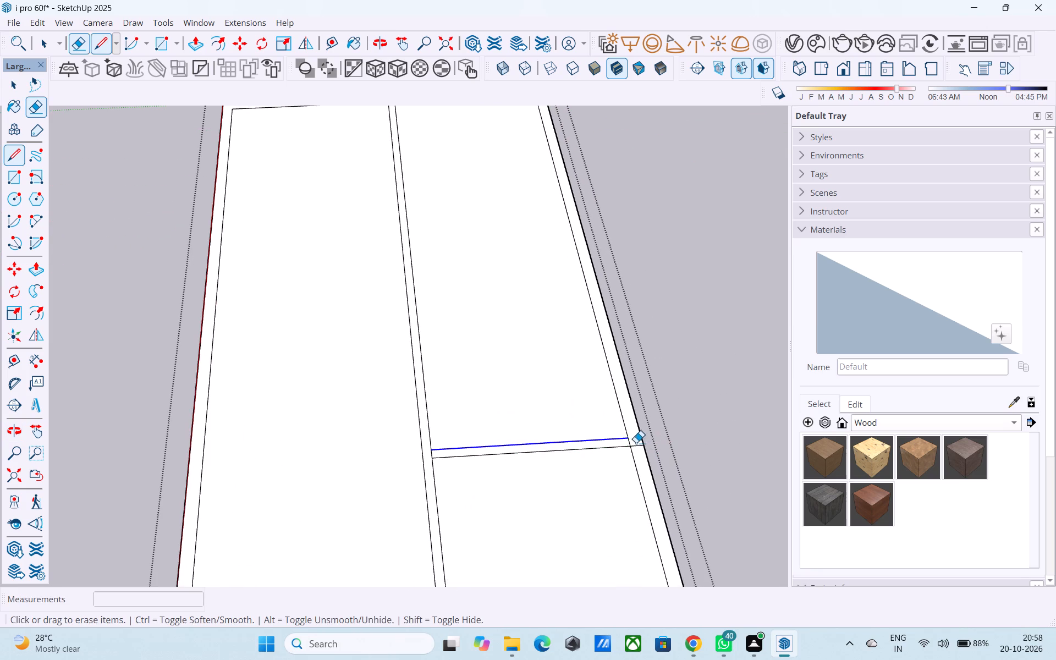
{"action": "scroll", "coordinate": [634, 442], "scroll_direction": "up", "scroll_amount": 6}
{"action": "left_click", "coordinate": [626, 443]}
{"action": "left_click", "coordinate": [626, 443]}
{"action": "left_click", "coordinate": [628, 442]}
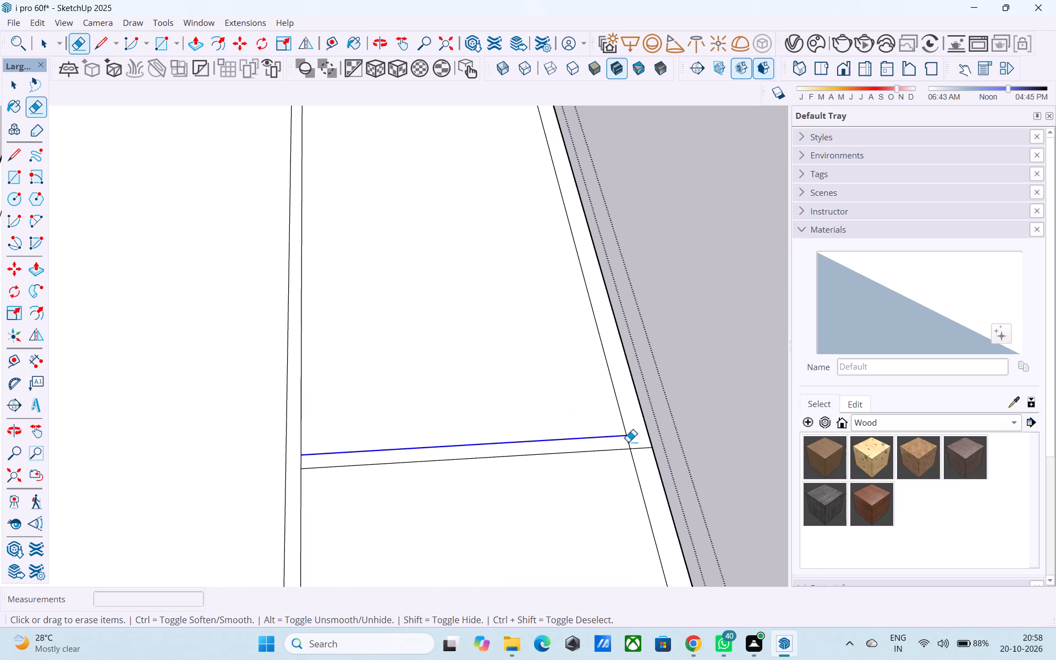
{"action": "scroll", "coordinate": [645, 420], "scroll_direction": "down", "scroll_amount": 11}
{"action": "scroll", "coordinate": [526, 535], "scroll_direction": "up", "scroll_amount": 12}
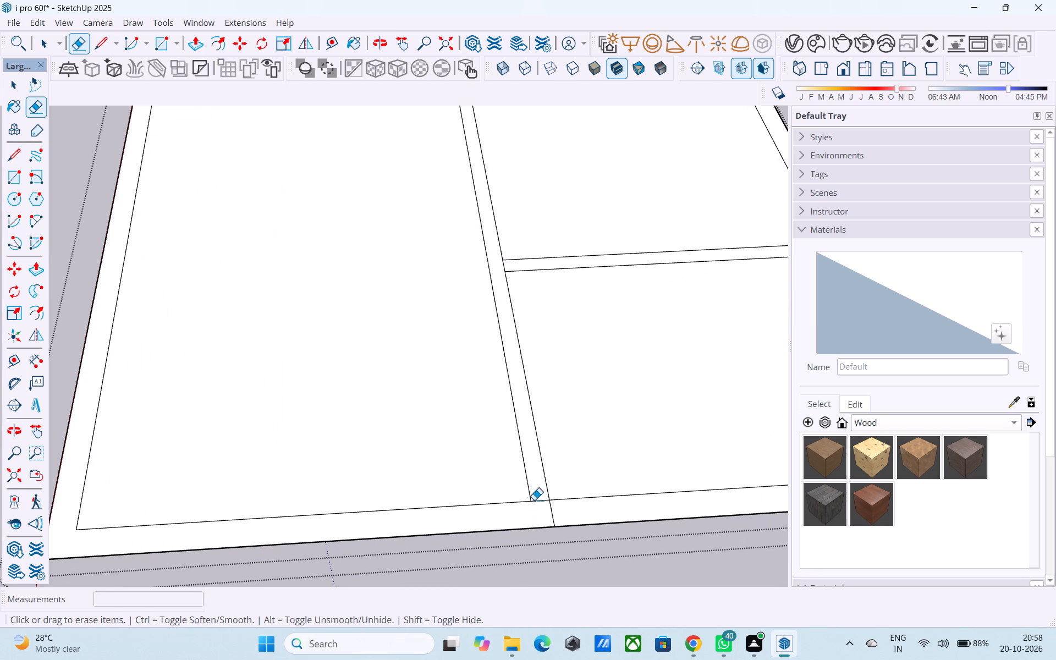
{"action": "left_click_drag", "start_coordinate": [539, 497], "coordinate": [540, 502]}
Copy the undivided room's short-wall inner edge along the long partition to line up with the cross partition's small-room-side edge.
{"action": "scroll", "coordinate": [539, 505], "scroll_direction": "down", "scroll_amount": 5}
{"action": "middle_click_drag", "start_coordinate": [460, 500], "coordinate": [596, 540]}
{"action": "scroll", "coordinate": [470, 541], "scroll_direction": "up", "scroll_amount": 2}
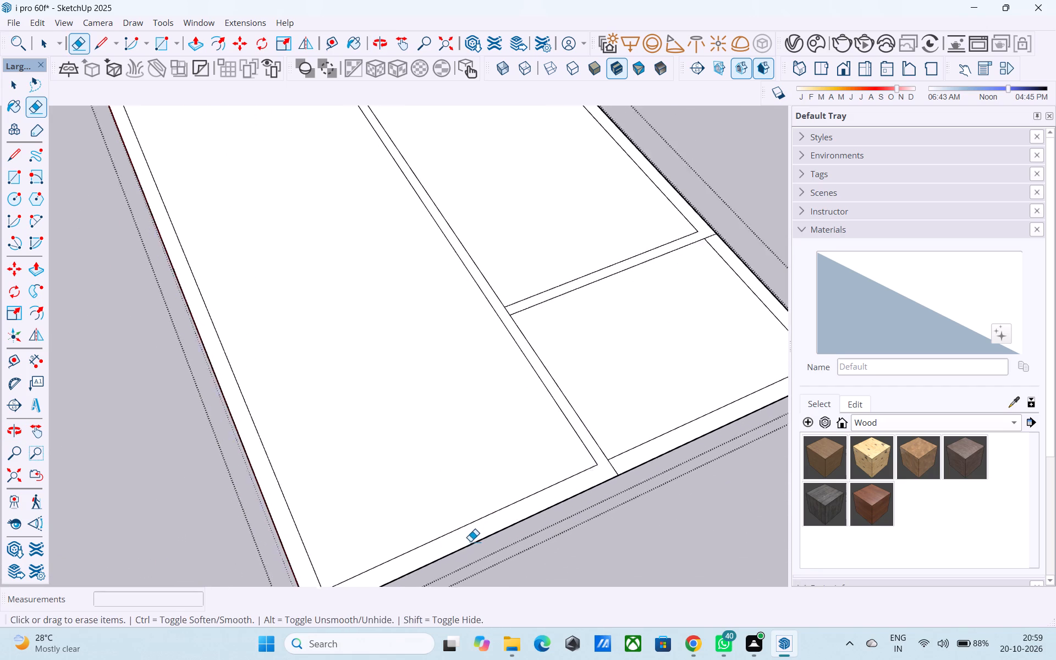
{"action": "scroll", "coordinate": [470, 541], "scroll_direction": "up", "scroll_amount": 2}
{"action": "key", "text": "space"}
{"action": "left_click", "coordinate": [441, 529]}
{"action": "key", "text": "m"}
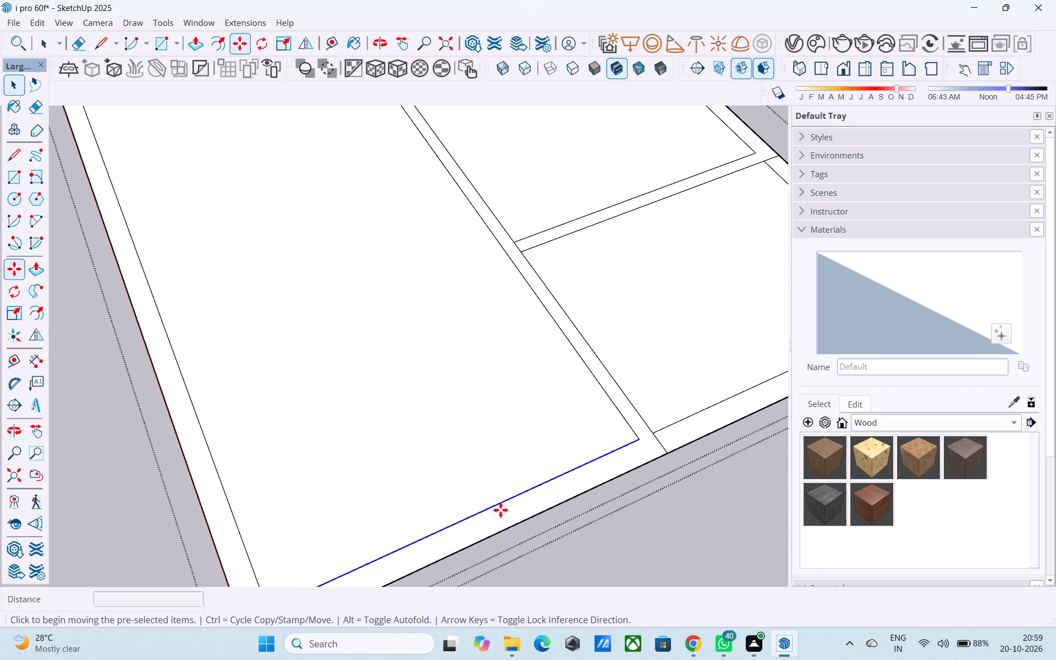
{"action": "left_click", "coordinate": [652, 430]}
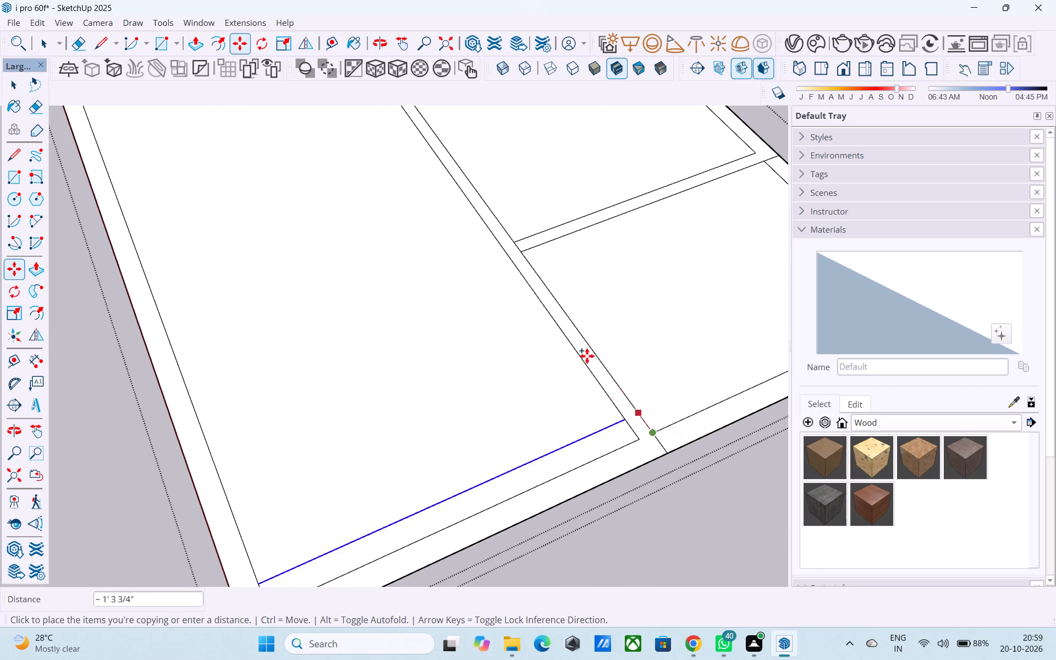
{"action": "left_click", "coordinate": [527, 254]}
Copy the new cross line toward the origin, aligned with the existing cross partition's other edge, to outline the matching partition.
{"action": "middle_click_drag", "start_coordinate": [520, 398], "coordinate": [488, 378]}
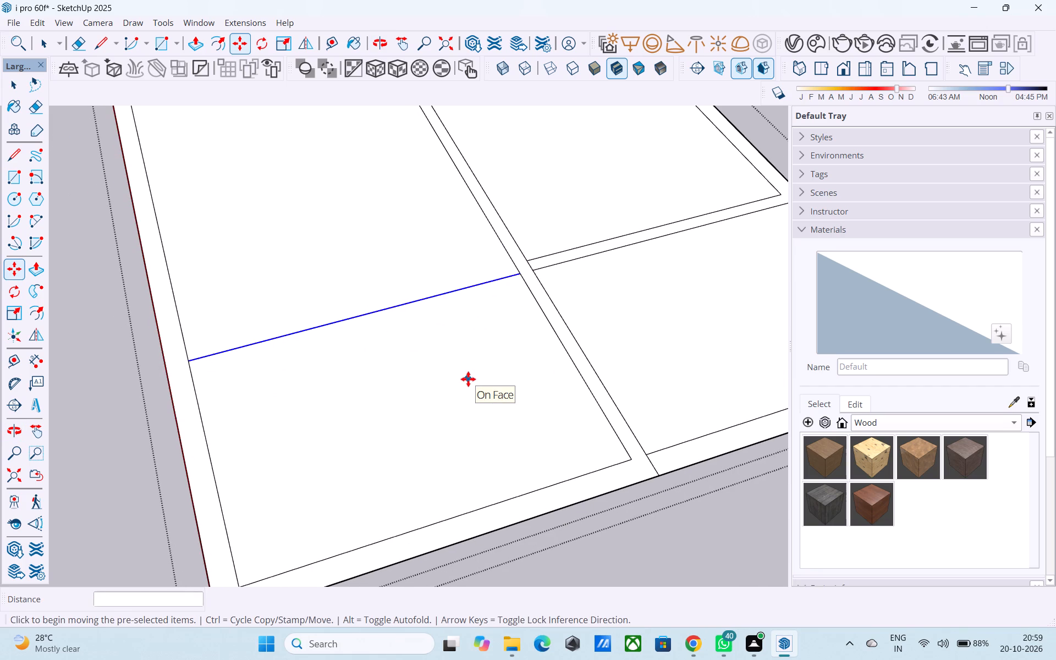
{"action": "middle_click_drag", "start_coordinate": [468, 378], "coordinate": [526, 361], "text": "shift"}
{"action": "scroll", "coordinate": [518, 362], "scroll_direction": "down", "scroll_amount": 3}
{"action": "middle_click_drag", "start_coordinate": [518, 362], "coordinate": [588, 486]}
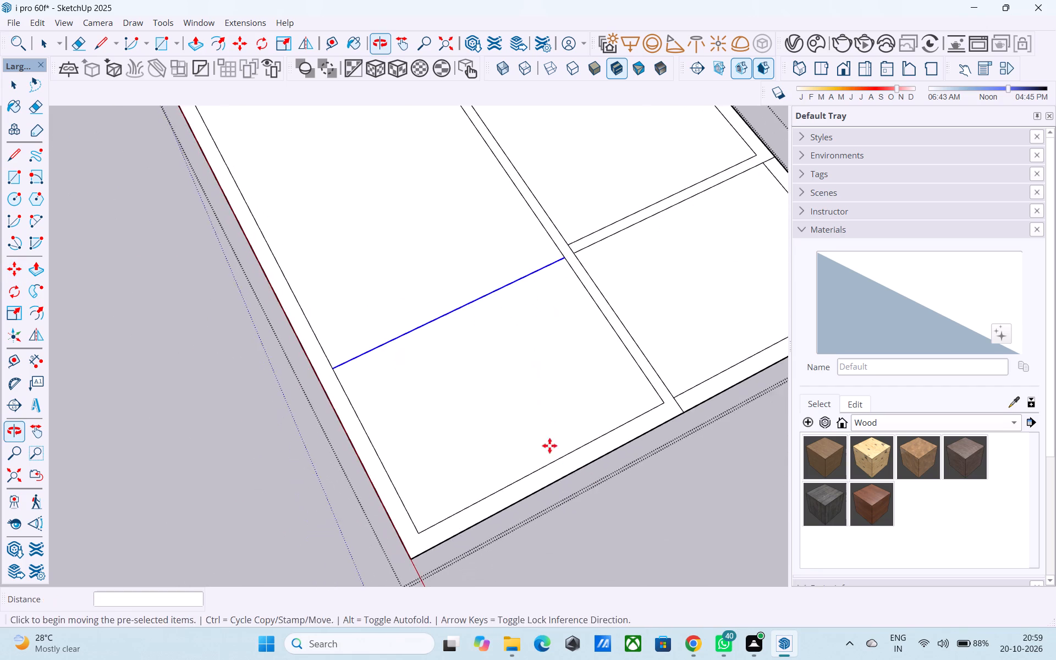
{"action": "middle_click_drag", "start_coordinate": [433, 326], "coordinate": [277, 442]}
{"action": "scroll", "coordinate": [526, 446], "scroll_direction": "up", "scroll_amount": 1}
{"action": "key", "text": "m"}
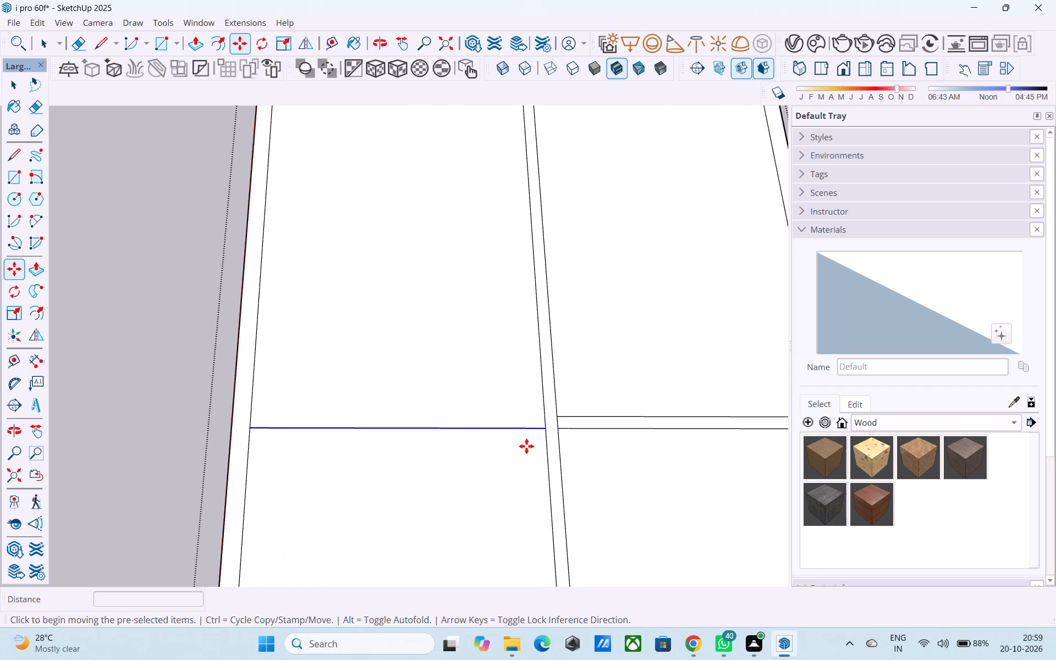
{"action": "scroll", "coordinate": [535, 442], "scroll_direction": "up", "scroll_amount": 4}
{"action": "left_click", "coordinate": [548, 420]}
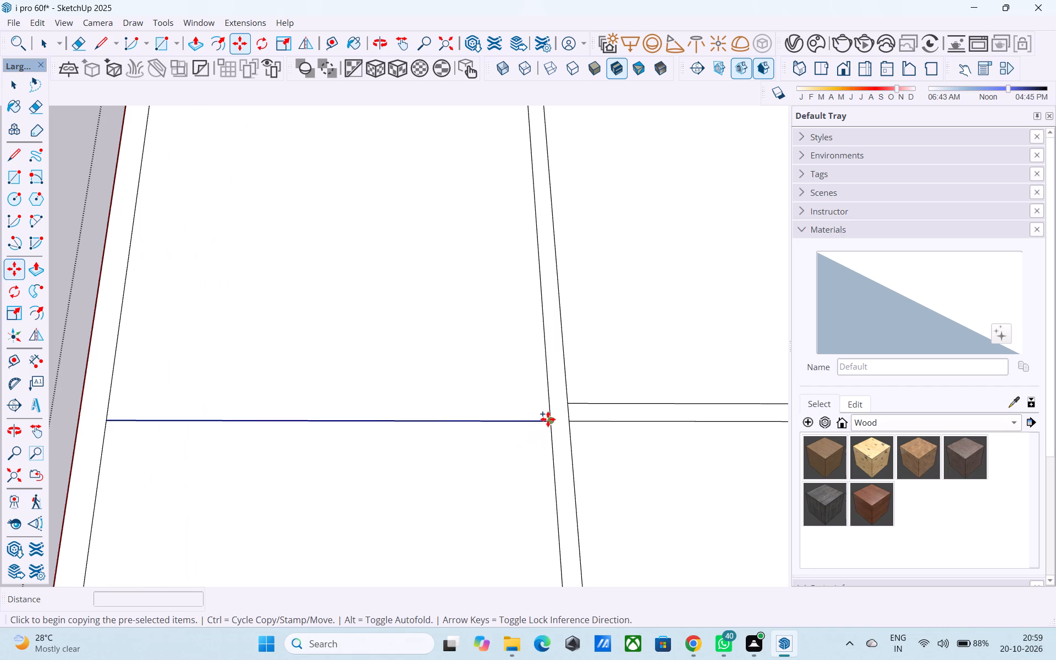
{"action": "left_click", "coordinate": [548, 403]}
Draw two 6" lines across the long partition, joining the matching edges of the cross partitions on both sides.
{"action": "scroll", "coordinate": [419, 410], "scroll_direction": "down", "scroll_amount": 11}
{"action": "middle_click_drag", "start_coordinate": [440, 438], "coordinate": [453, 371]}
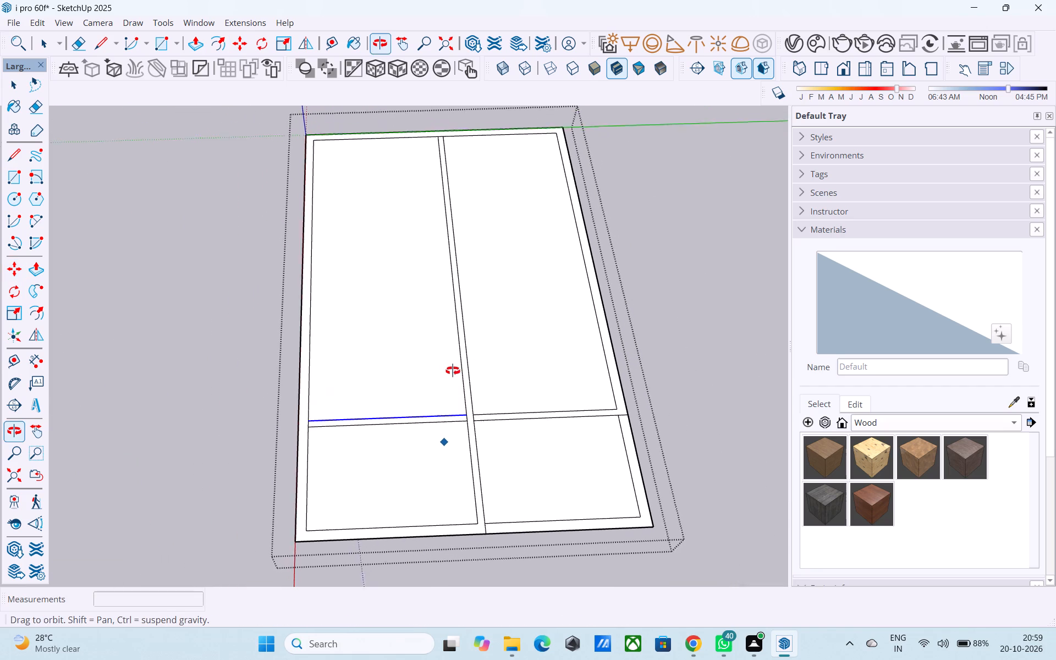
{"action": "middle_click_drag", "start_coordinate": [453, 371], "coordinate": [451, 364]}
{"action": "key", "text": "space"}
{"action": "scroll", "coordinate": [452, 367], "scroll_direction": "down", "scroll_amount": 4}
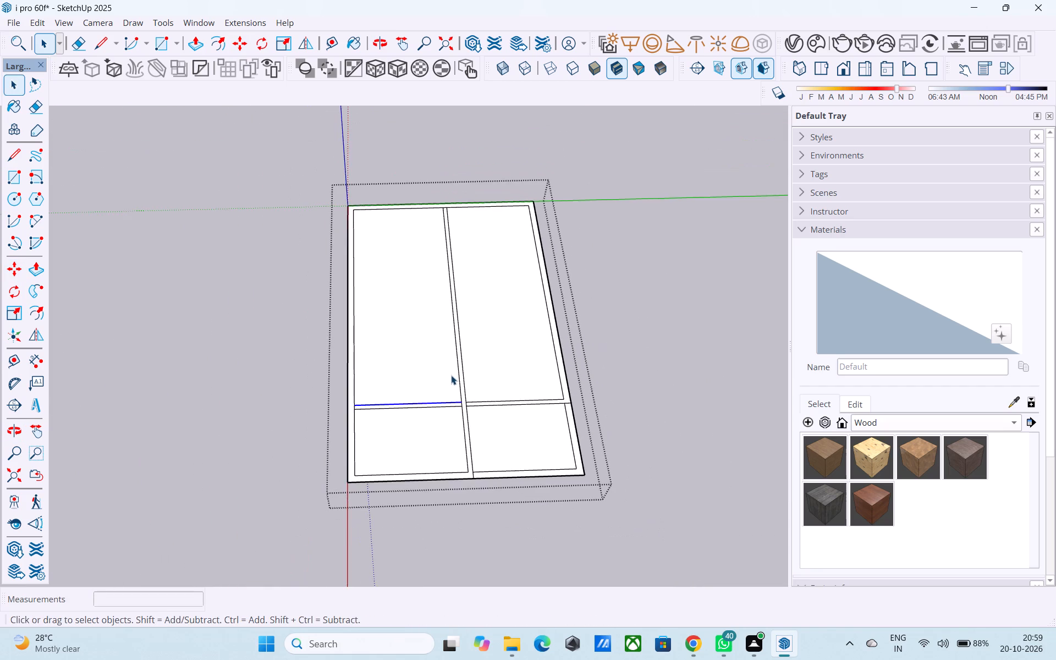
{"action": "middle_click_drag", "start_coordinate": [451, 375], "coordinate": [476, 455]}
{"action": "scroll", "coordinate": [349, 410], "scroll_direction": "up", "scroll_amount": 5}
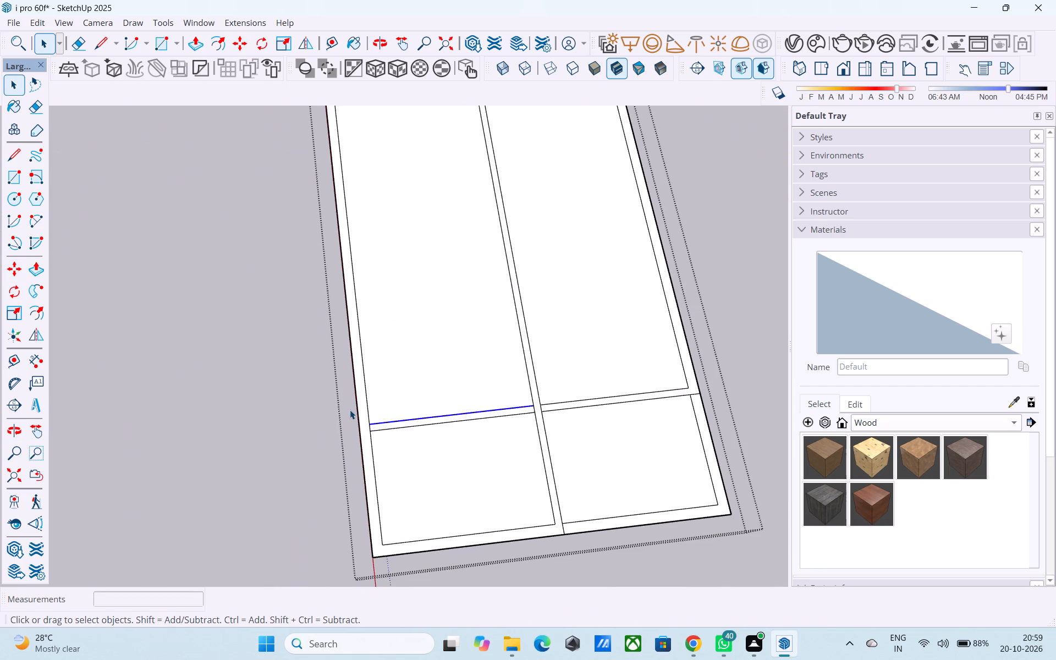
{"action": "scroll", "coordinate": [547, 411], "scroll_direction": "up", "scroll_amount": 8}
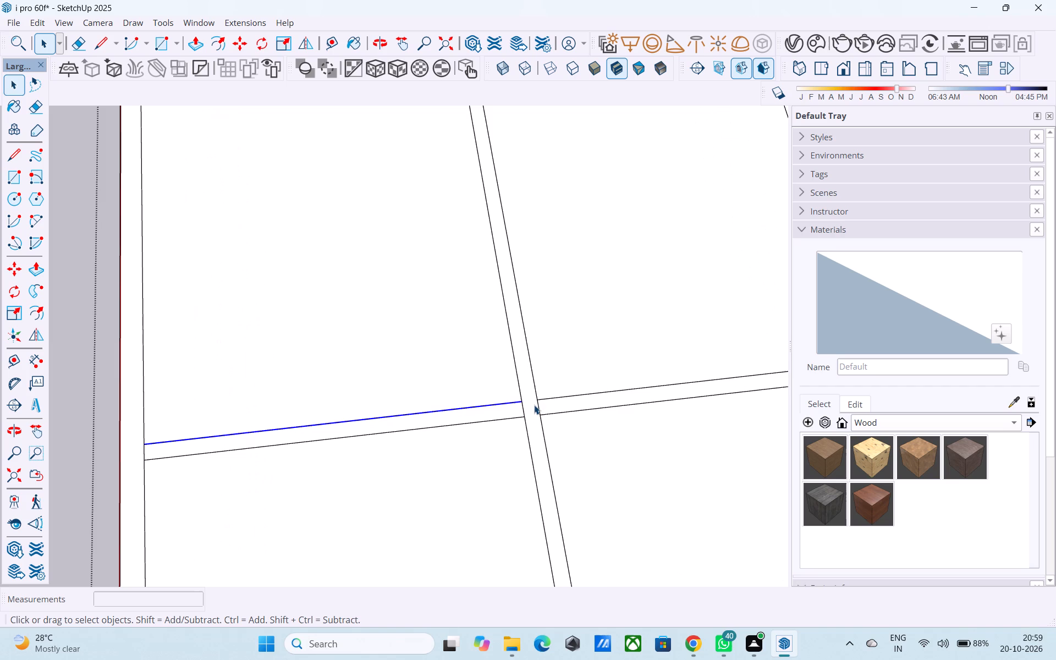
{"action": "scroll", "coordinate": [526, 413], "scroll_direction": "up", "scroll_amount": 5}
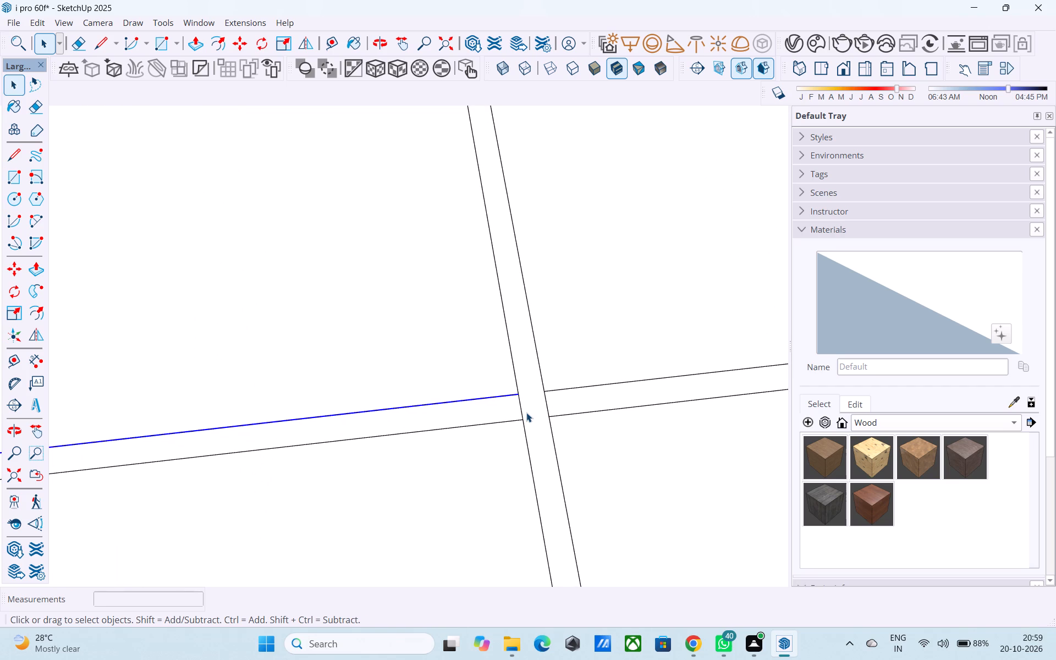
{"action": "key", "text": "l"}
{"action": "left_click", "coordinate": [548, 420]}
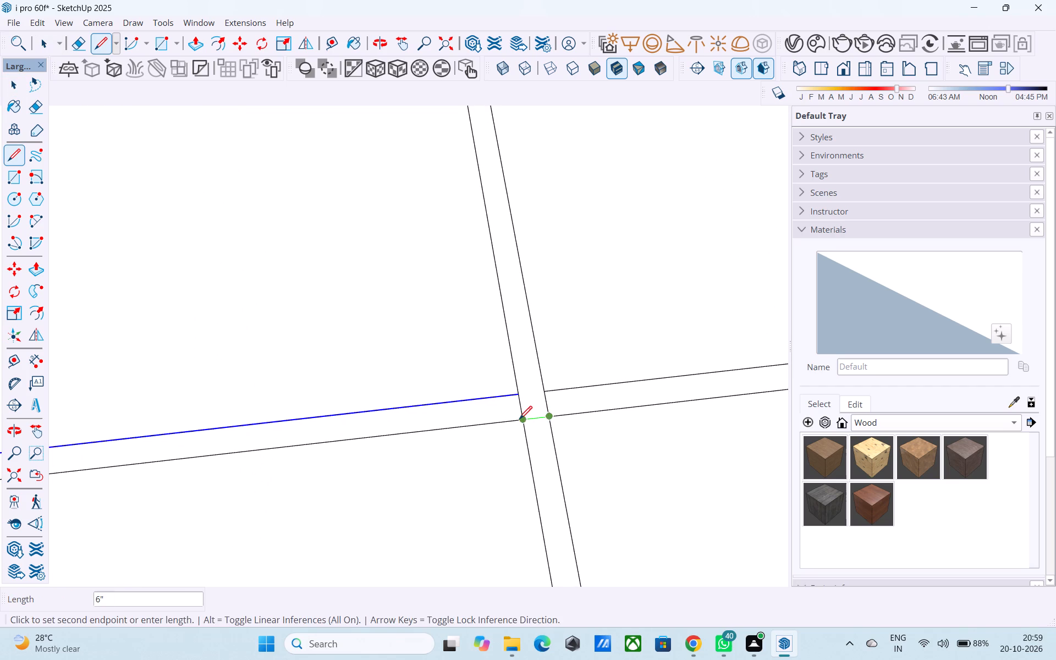
{"action": "left_click", "coordinate": [519, 420]}
{"action": "left_click_drag", "start_coordinate": [549, 389], "coordinate": [544, 389]}
{"action": "left_click_drag", "start_coordinate": [544, 389], "coordinate": [542, 389]}
{"action": "left_click", "coordinate": [519, 390]}
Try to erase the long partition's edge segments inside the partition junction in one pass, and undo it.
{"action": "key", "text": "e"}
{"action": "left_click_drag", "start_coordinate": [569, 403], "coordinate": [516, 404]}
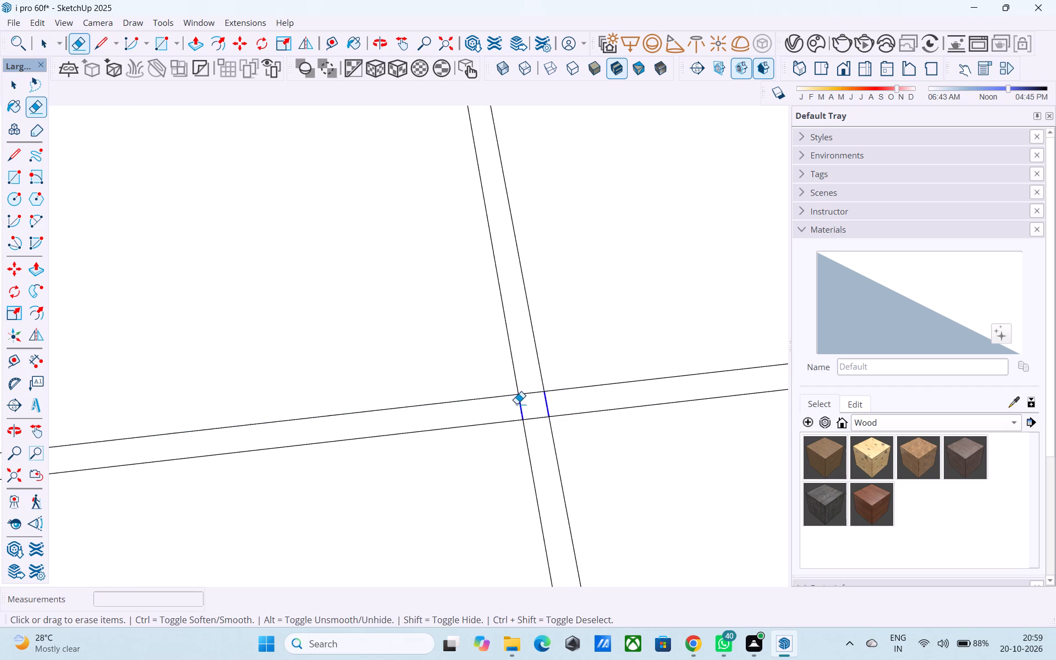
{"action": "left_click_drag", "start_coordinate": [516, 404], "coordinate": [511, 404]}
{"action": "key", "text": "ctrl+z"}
Erase the two long-partition edge segments inside the junction, keeping the cross partition's edge lines.
{"action": "scroll", "coordinate": [525, 394], "scroll_direction": "down", "scroll_amount": 10}
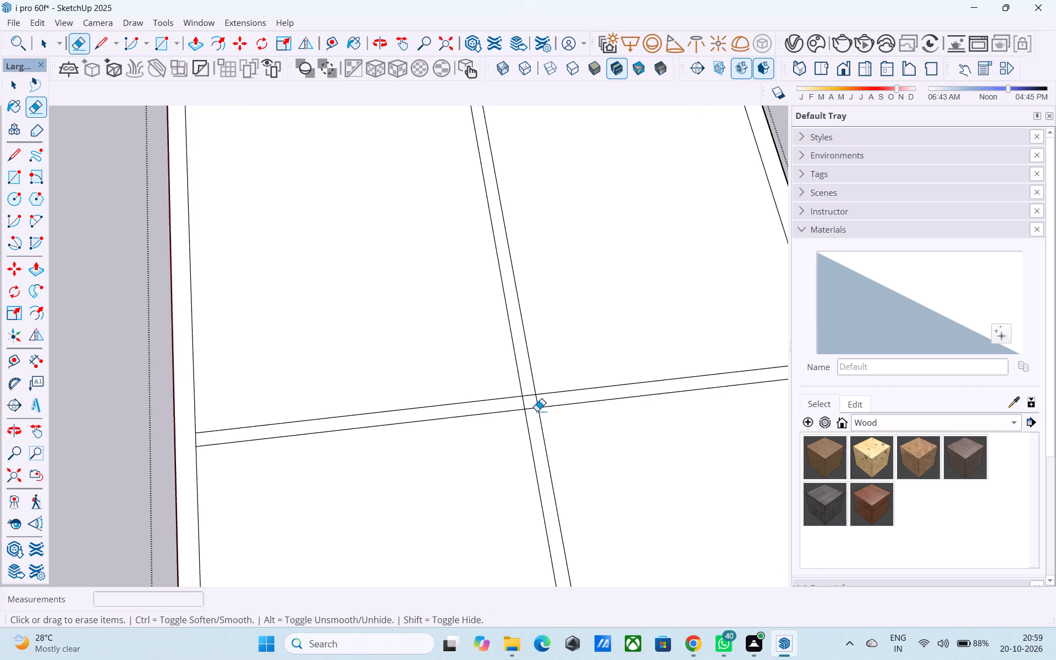
{"action": "scroll", "coordinate": [537, 411], "scroll_direction": "down", "scroll_amount": 2}
{"action": "scroll", "coordinate": [437, 427], "scroll_direction": "down", "scroll_amount": 2}
{"action": "scroll", "coordinate": [318, 426], "scroll_direction": "up", "scroll_amount": 4}
{"action": "scroll", "coordinate": [318, 426], "scroll_direction": "down", "scroll_amount": 2}
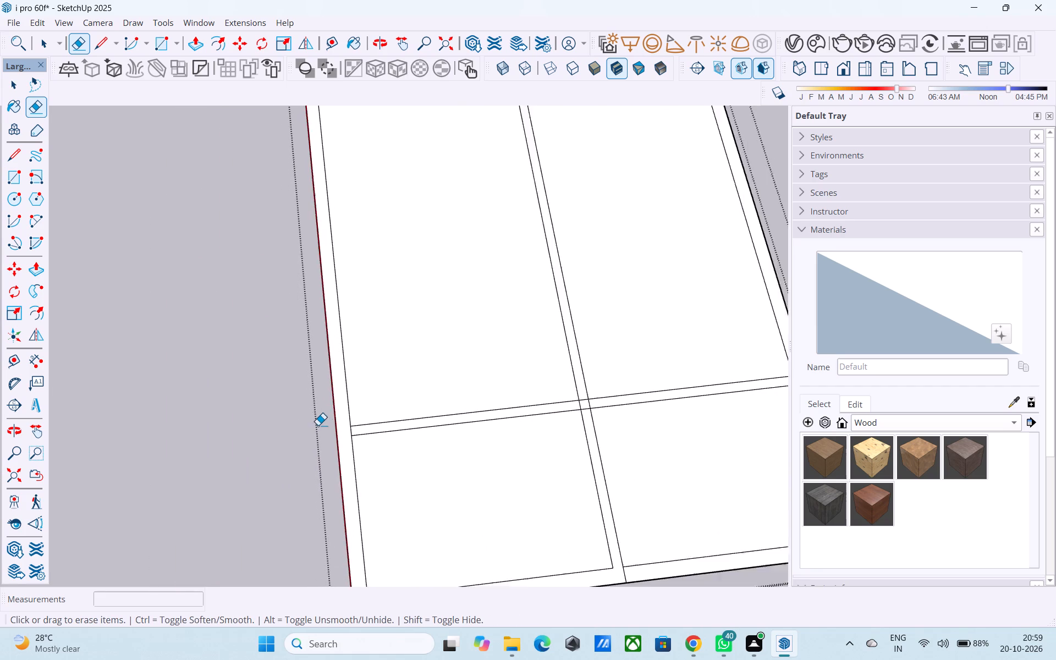
{"action": "scroll", "coordinate": [318, 425], "scroll_direction": "down", "scroll_amount": 3}
{"action": "scroll", "coordinate": [494, 435], "scroll_direction": "up", "scroll_amount": 10}
{"action": "left_click_drag", "start_coordinate": [491, 394], "coordinate": [476, 394]}
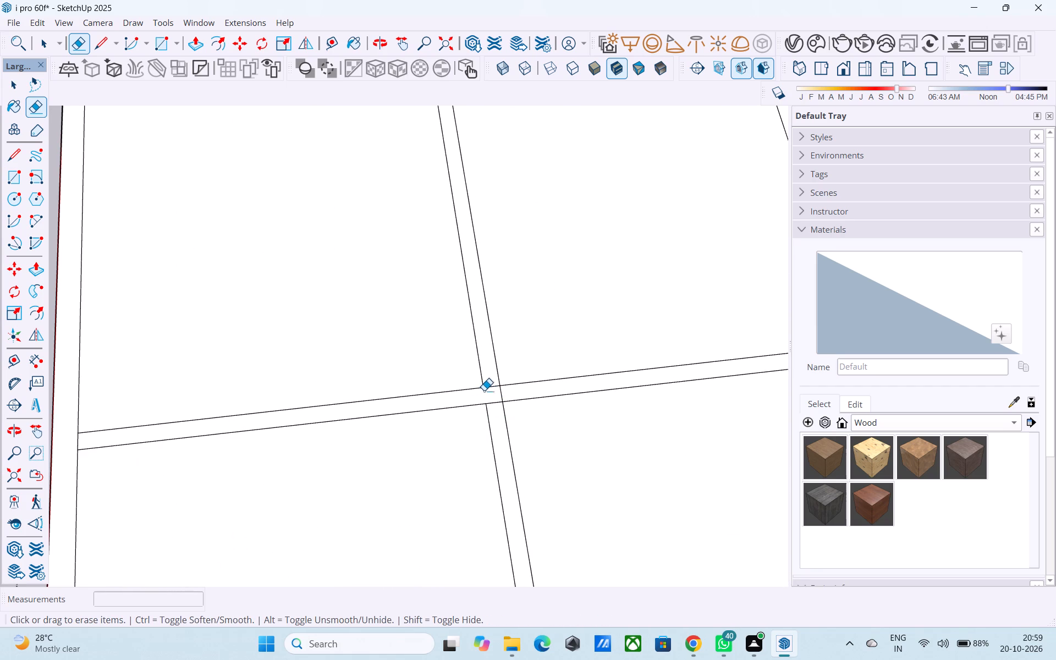
{"action": "left_click", "coordinate": [493, 388]}
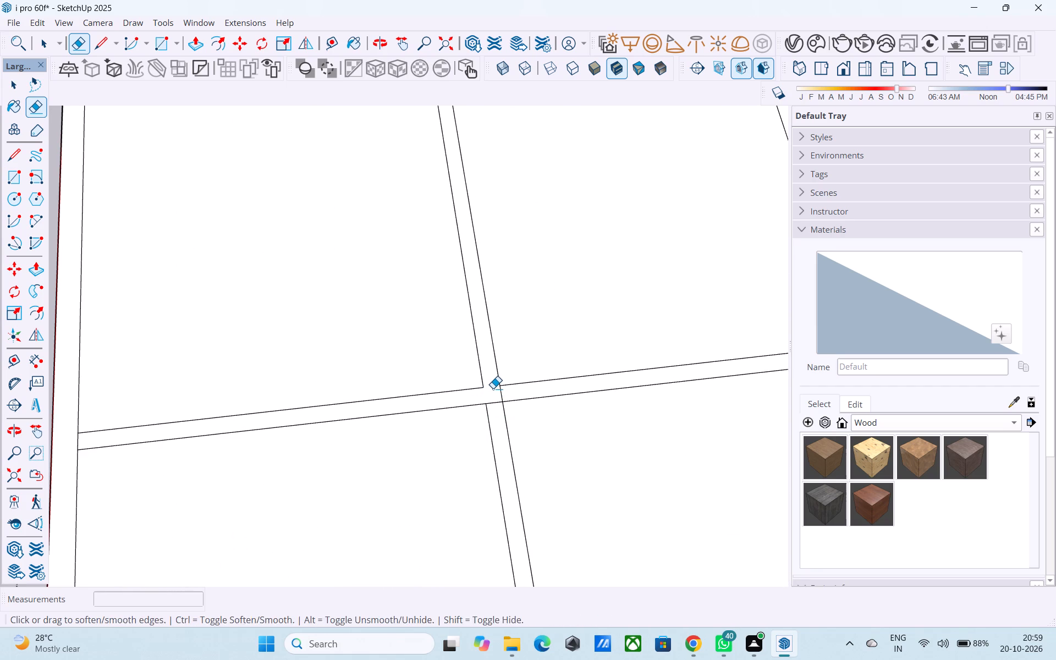
{"action": "key", "text": "ctrl+z"}
{"action": "left_click", "coordinate": [500, 398]}
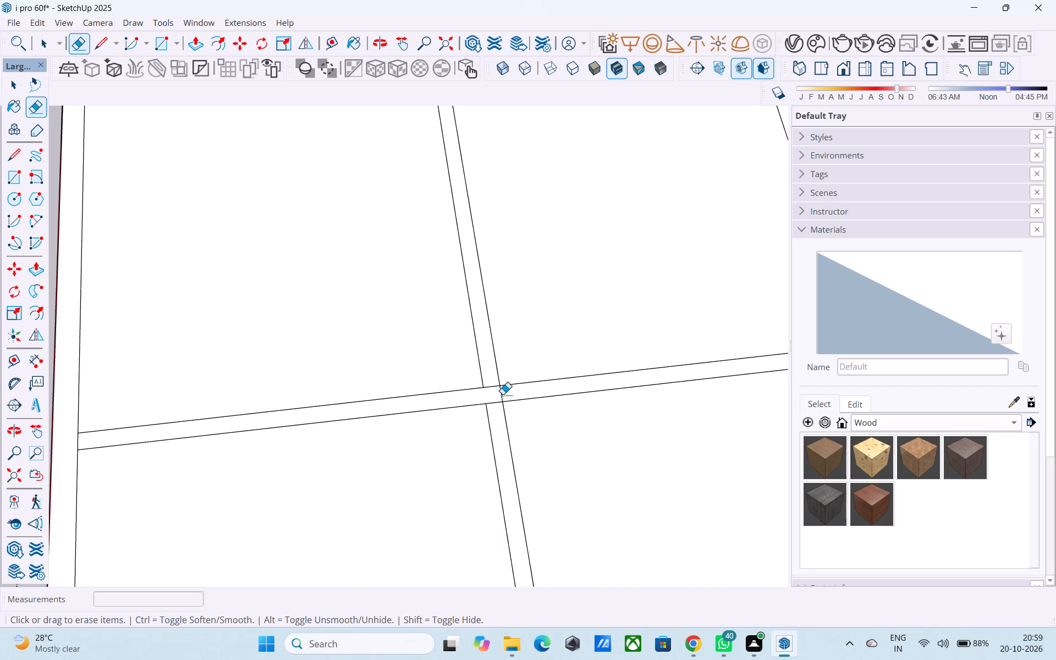
{"action": "left_click", "coordinate": [503, 395]}
Erase the inner-edge segment of the long outer wall beside the red axis, between the cross partition's two lines.
{"action": "scroll", "coordinate": [504, 409], "scroll_direction": "down", "scroll_amount": 10}
{"action": "scroll", "coordinate": [345, 420], "scroll_direction": "up", "scroll_amount": 3}
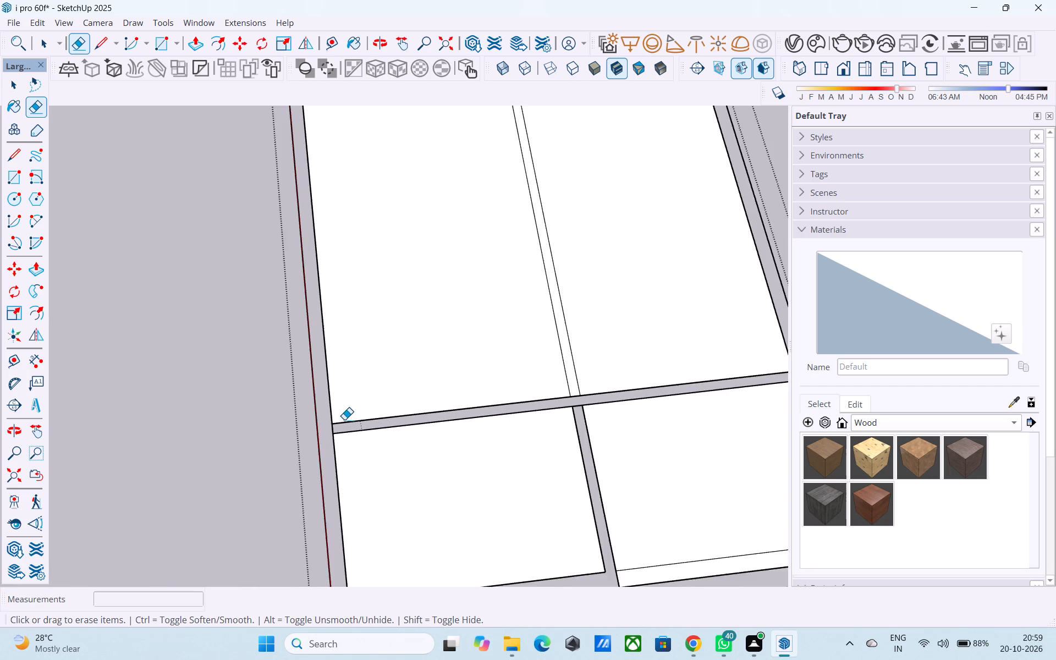
{"action": "scroll", "coordinate": [344, 420], "scroll_direction": "up", "scroll_amount": 8}
{"action": "left_click_drag", "start_coordinate": [326, 431], "coordinate": [317, 430]}
Draw a line across the long outer wall beside the red axis, extending the cross partition's small-room-side edge to the outer edge.
{"action": "scroll", "coordinate": [322, 430], "scroll_direction": "down", "scroll_amount": 4}
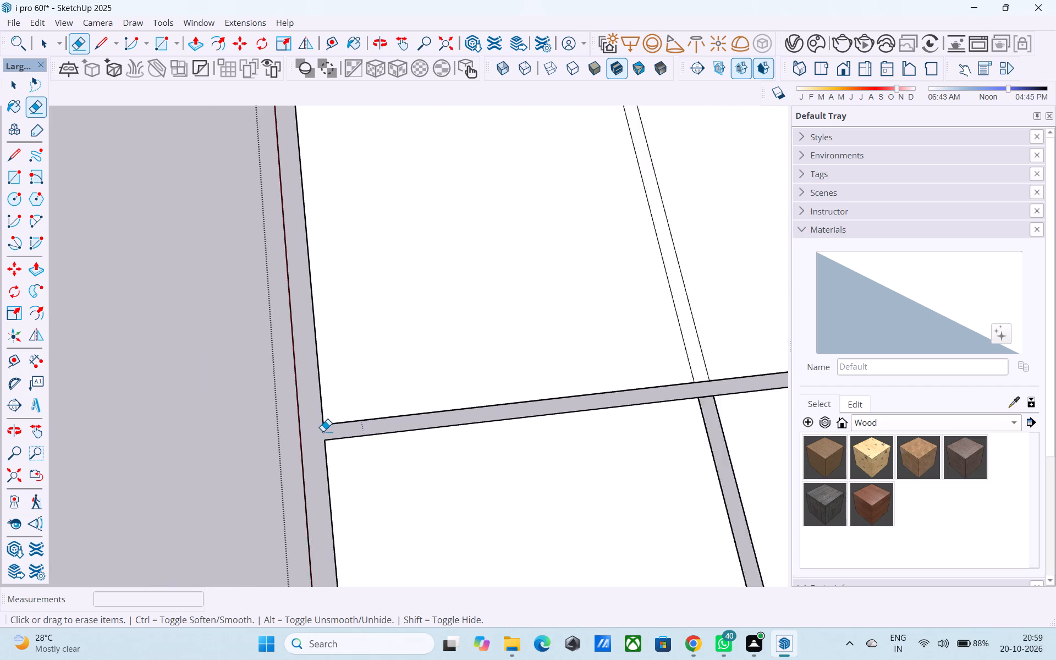
{"action": "scroll", "coordinate": [323, 431], "scroll_direction": "down", "scroll_amount": 8}
{"action": "scroll", "coordinate": [328, 432], "scroll_direction": "up", "scroll_amount": 7}
{"action": "key", "text": "l"}
{"action": "scroll", "coordinate": [328, 432], "scroll_direction": "up", "scroll_amount": 4}
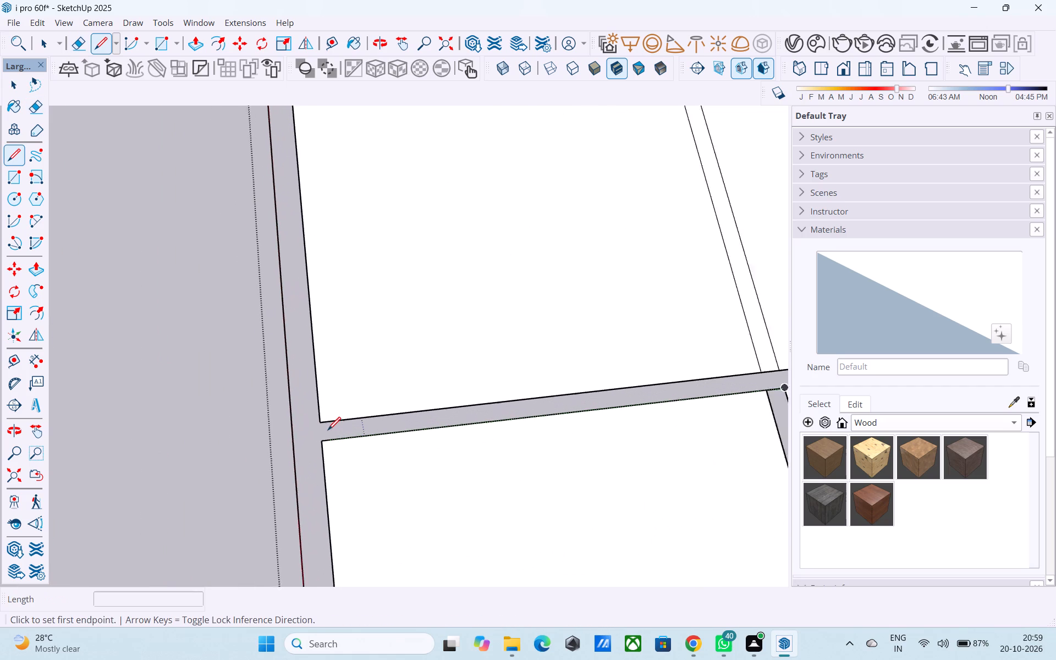
{"action": "scroll", "coordinate": [328, 431], "scroll_direction": "up", "scroll_amount": 1}
{"action": "left_click_drag", "start_coordinate": [320, 441], "coordinate": [307, 442]}
{"action": "left_click", "coordinate": [285, 442]}
Draw a 23' 6" cross line through both large rooms, from halfway along one long wall's inner edge to the opposite one.
{"action": "scroll", "coordinate": [287, 450], "scroll_direction": "down", "scroll_amount": 7}
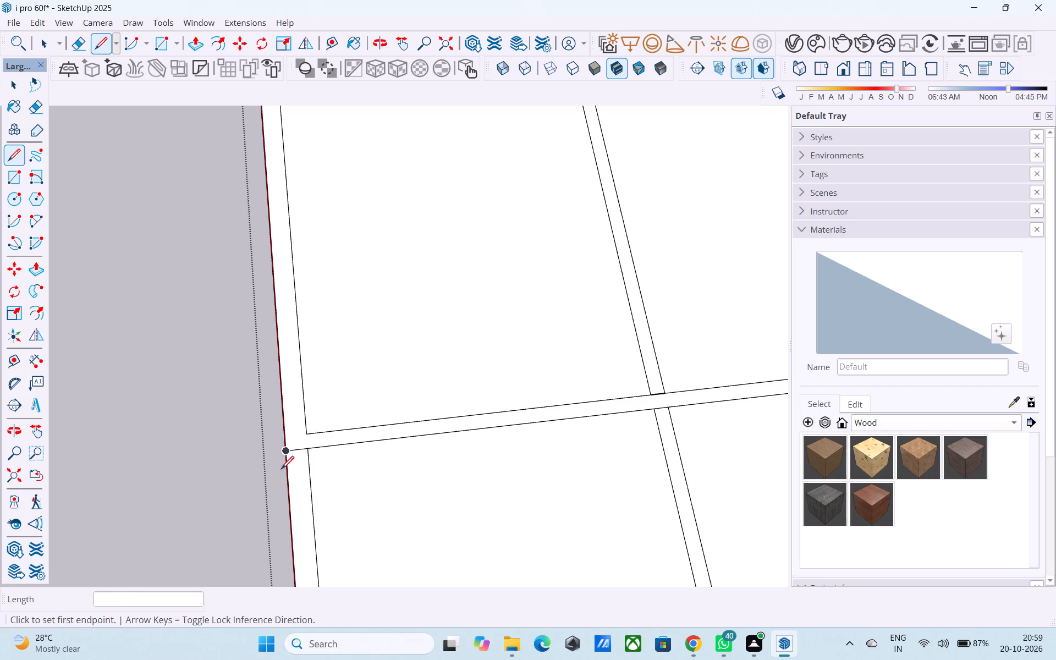
{"action": "scroll", "coordinate": [281, 470], "scroll_direction": "down", "scroll_amount": 10}
{"action": "scroll", "coordinate": [516, 436], "scroll_direction": "up", "scroll_amount": 4}
{"action": "scroll", "coordinate": [518, 435], "scroll_direction": "down", "scroll_amount": 5}
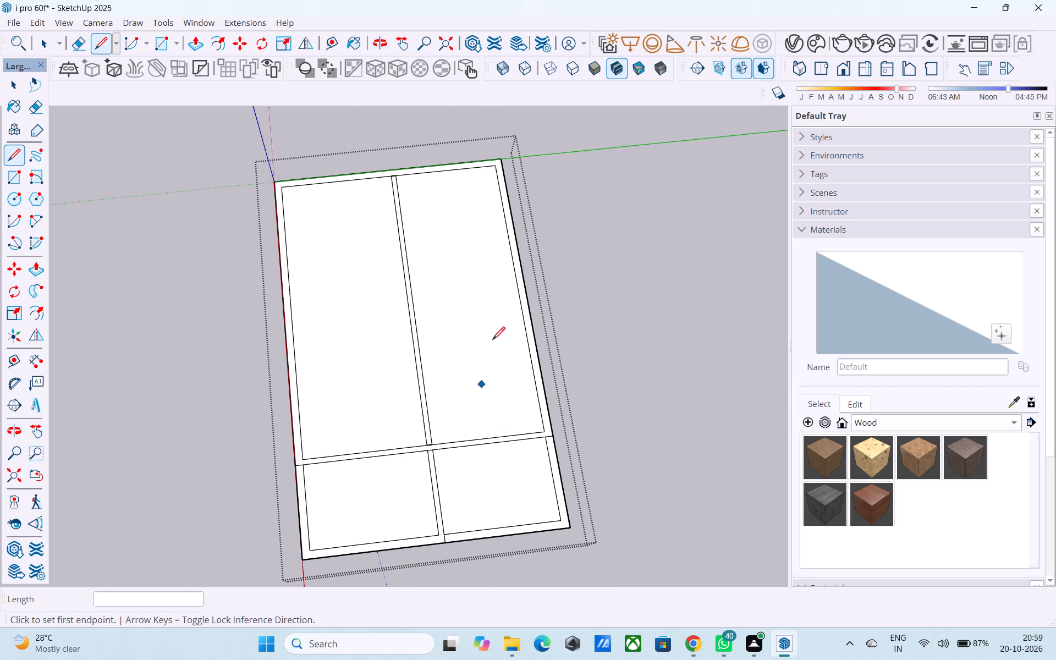
{"action": "scroll", "coordinate": [521, 269], "scroll_direction": "up", "scroll_amount": 3}
{"action": "left_click", "coordinate": [518, 298]}
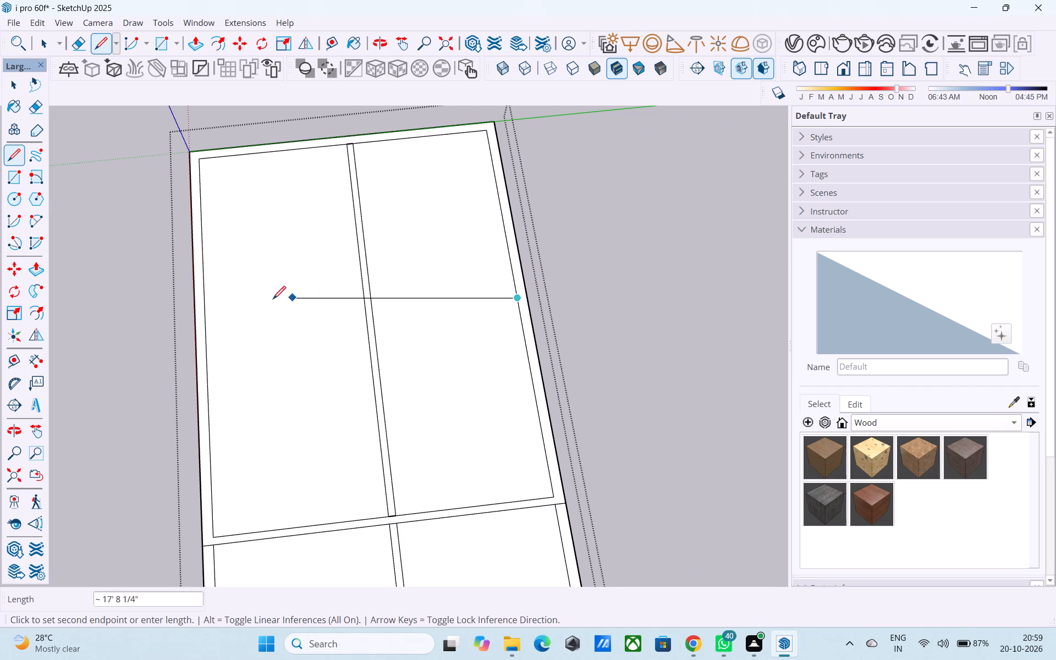
{"action": "left_click", "coordinate": [207, 337]}
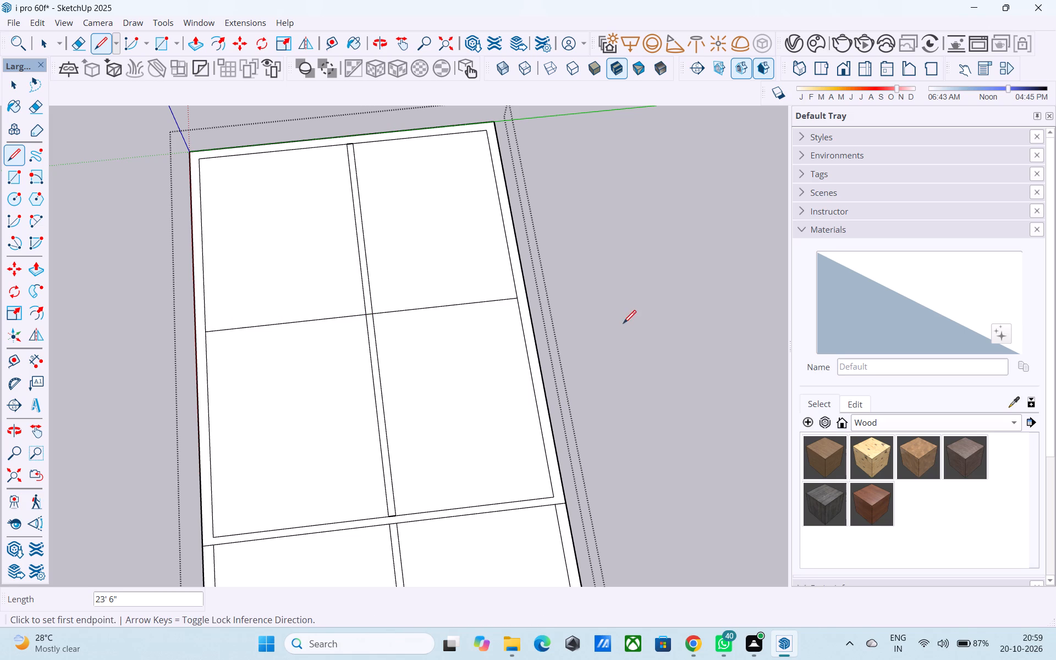
Copy the cross line's segment in the large room away from the red axis 6" toward the origin.
{"action": "scroll", "coordinate": [510, 298], "scroll_direction": "up", "scroll_amount": 3}
{"action": "key", "text": "space"}
{"action": "left_click", "coordinate": [510, 297]}
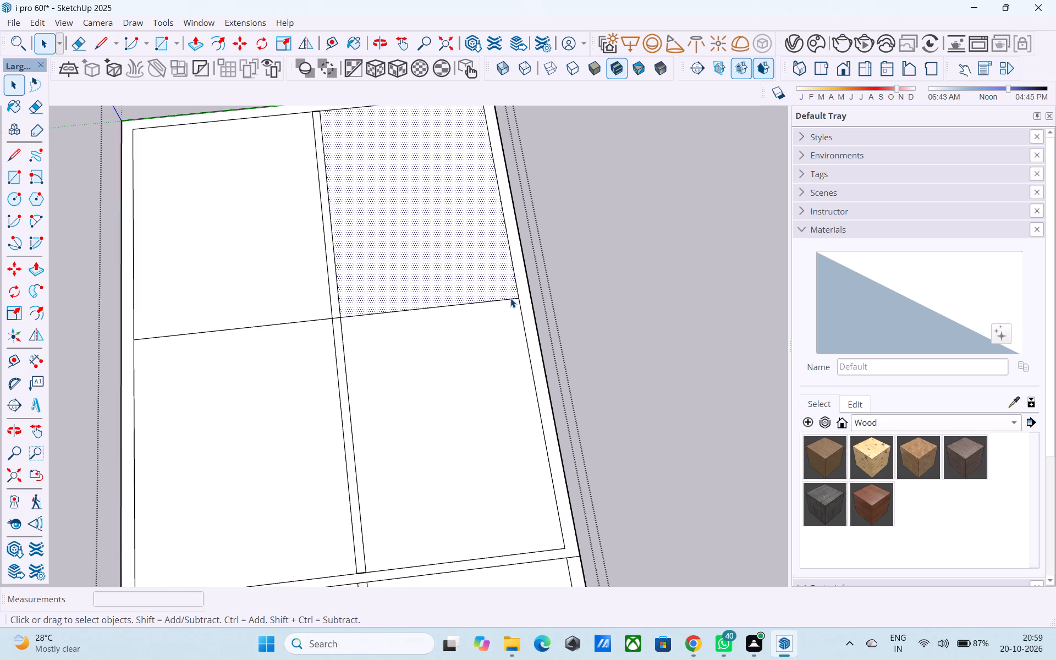
{"action": "left_click", "coordinate": [512, 298]}
{"action": "key", "text": "m"}
{"action": "left_click", "coordinate": [519, 298]}
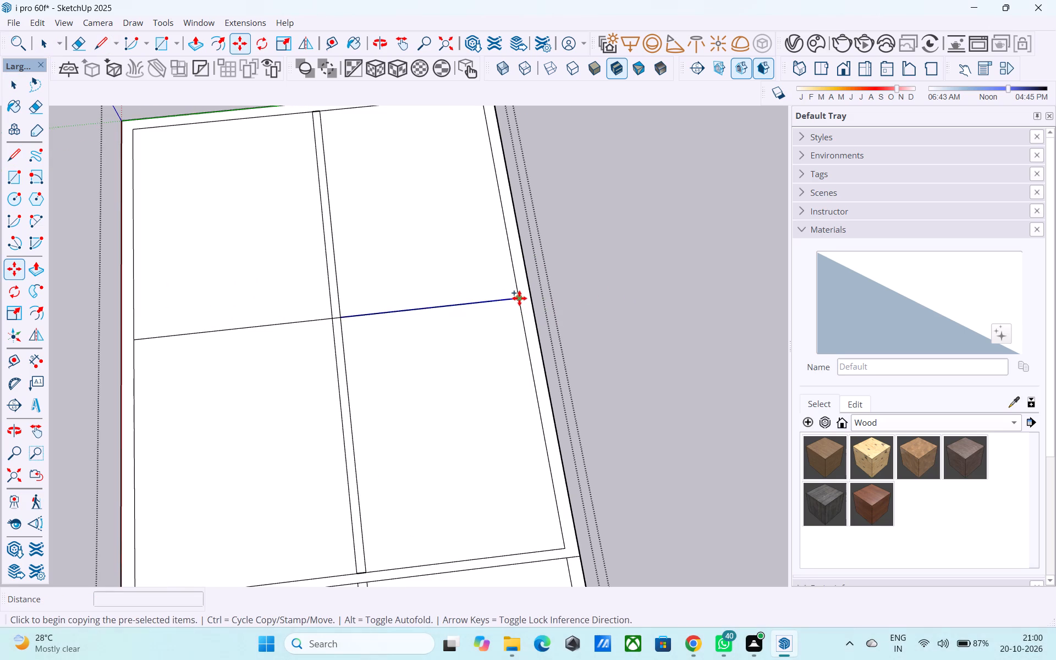
{"action": "left_click", "coordinate": [519, 286]}
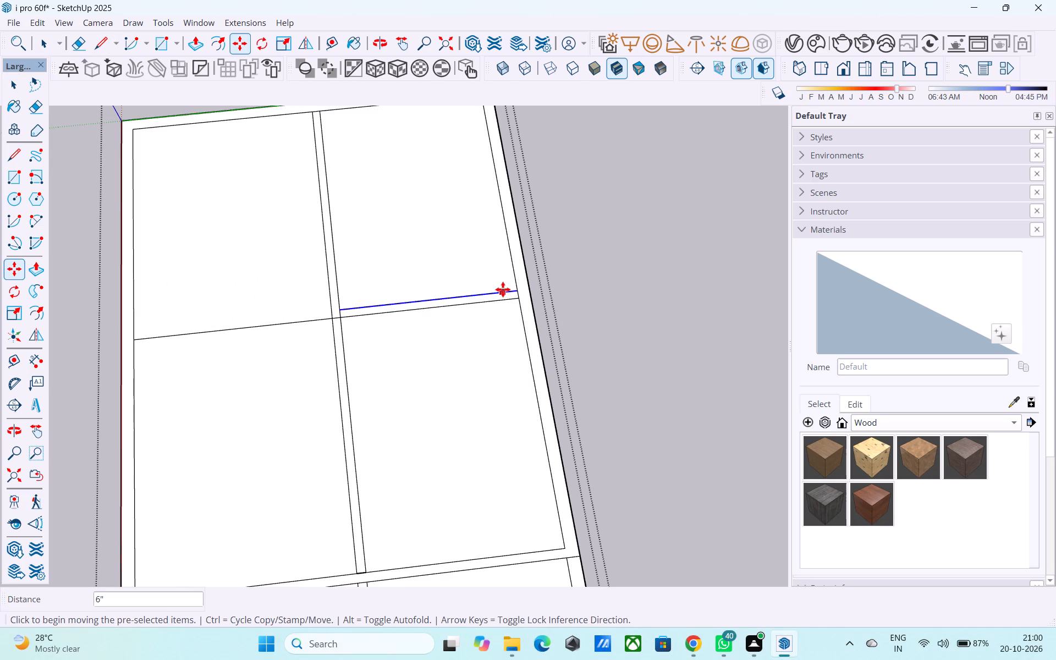
Draw a 12' 6" line extending the copied segment across the lengthwise partition to the inner edge of the wall beside the red axis.
{"action": "key", "text": "l"}
{"action": "left_click", "coordinate": [338, 306]}
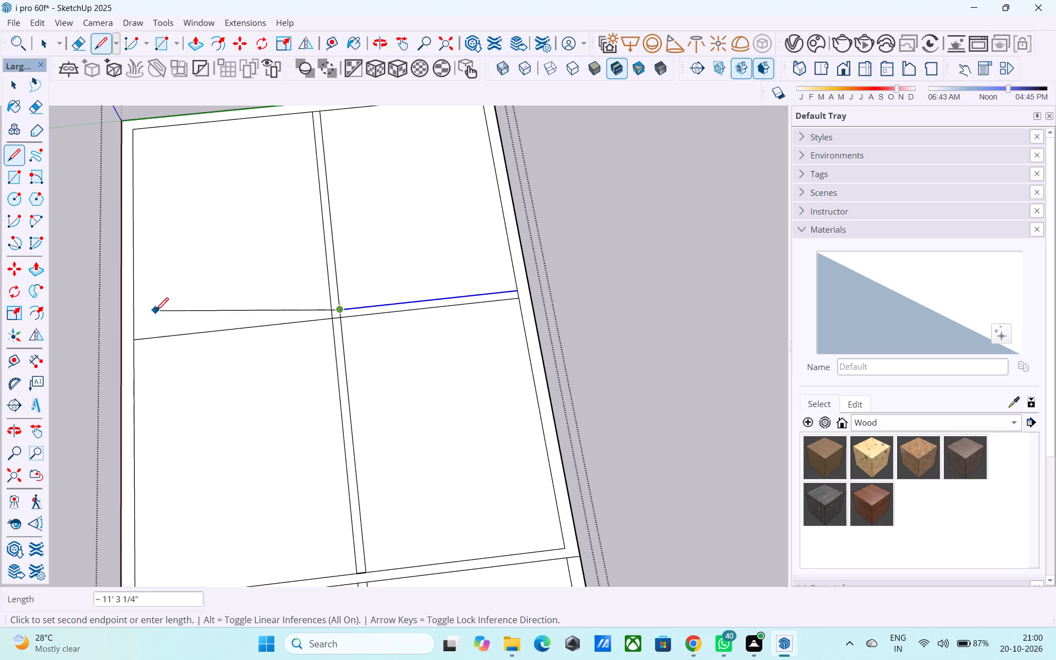
{"action": "left_click", "coordinate": [134, 328]}
Erase the leftover segments where the new cross partition meets the lengthwise partition and outer wall, and at the lengthwise partition's end beside the green axis.
{"action": "key", "text": "e"}
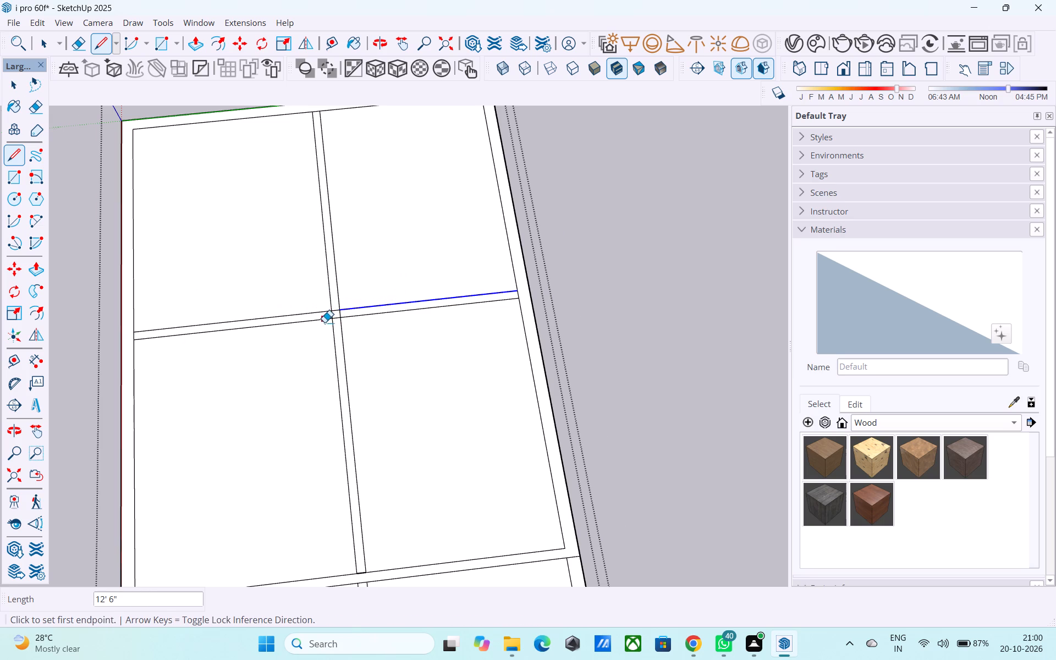
{"action": "scroll", "coordinate": [324, 322], "scroll_direction": "up", "scroll_amount": 8}
{"action": "left_click_drag", "start_coordinate": [332, 308], "coordinate": [342, 307]}
{"action": "left_click_drag", "start_coordinate": [357, 304], "coordinate": [354, 302]}
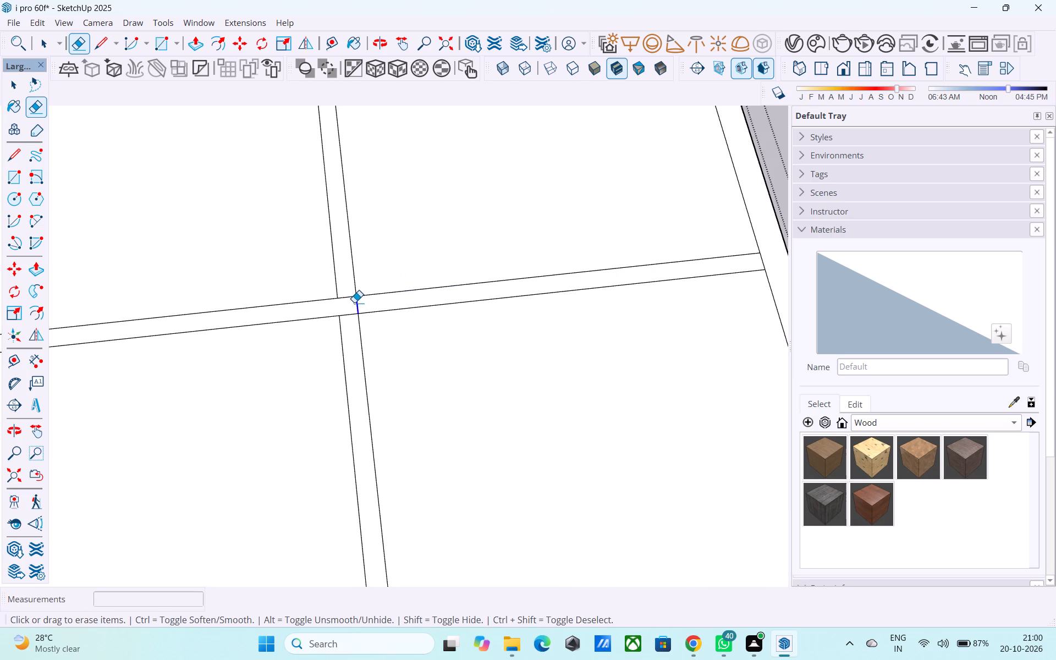
{"action": "left_click_drag", "start_coordinate": [354, 302], "coordinate": [348, 304]}
{"action": "left_click_drag", "start_coordinate": [763, 263], "coordinate": [756, 261]}
{"action": "scroll", "coordinate": [752, 257], "scroll_direction": "down", "scroll_amount": 13}
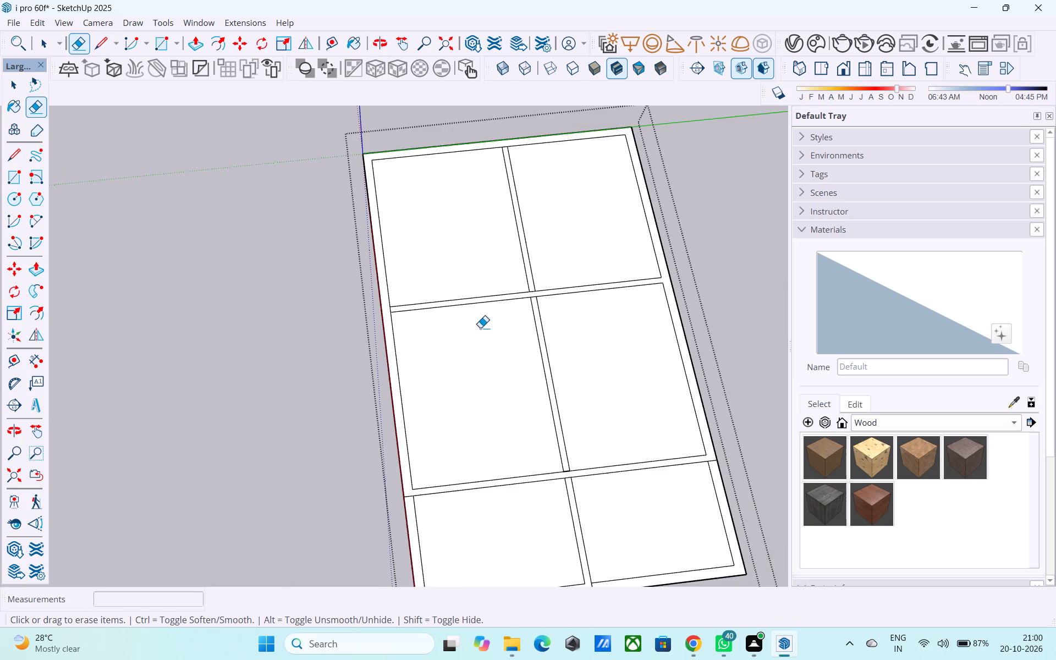
{"action": "scroll", "coordinate": [409, 313], "scroll_direction": "down", "scroll_amount": 7}
{"action": "scroll", "coordinate": [466, 199], "scroll_direction": "up", "scroll_amount": 14}
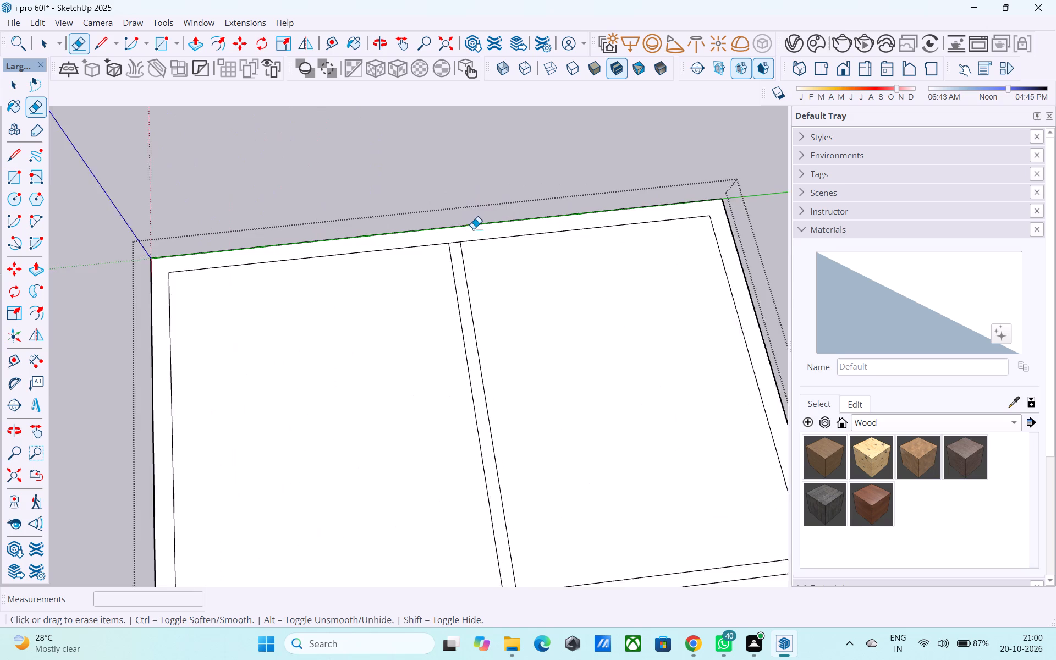
{"action": "scroll", "coordinate": [473, 229], "scroll_direction": "up", "scroll_amount": 6}
{"action": "left_click", "coordinate": [450, 245]}
Push/Pull the connected wall face around the four rooms nearest the origin up 10'.
{"action": "scroll", "coordinate": [452, 251], "scroll_direction": "down", "scroll_amount": 18}
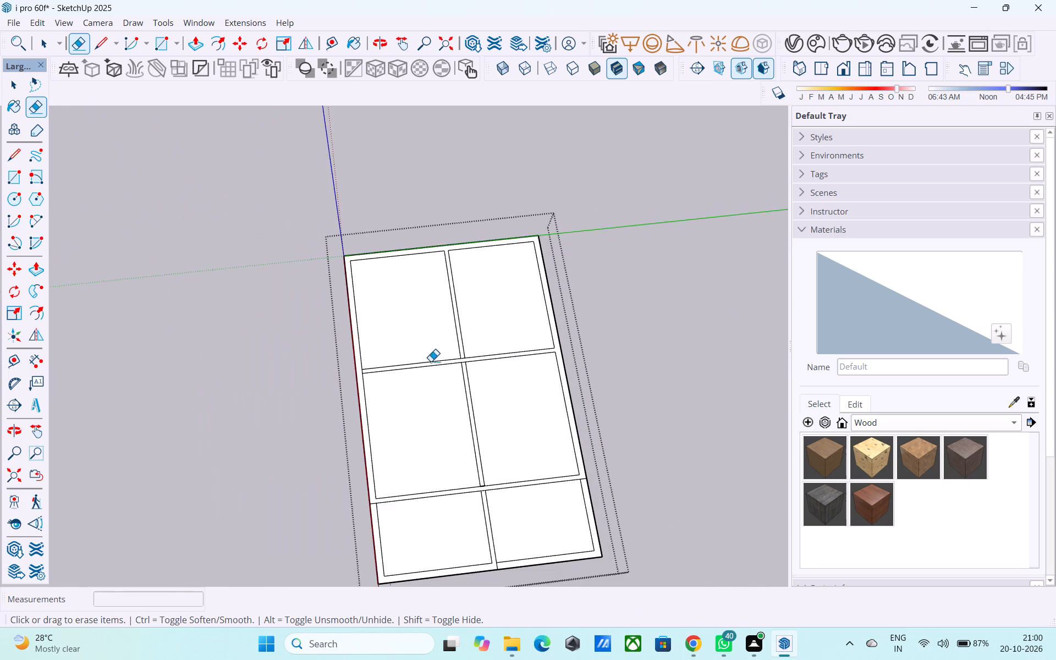
{"action": "middle_click_drag", "start_coordinate": [431, 361], "coordinate": [417, 329]}
{"action": "scroll", "coordinate": [411, 299], "scroll_direction": "down", "scroll_amount": 6}
{"action": "scroll", "coordinate": [440, 371], "scroll_direction": "up", "scroll_amount": 12}
{"action": "key", "text": "space"}
{"action": "scroll", "coordinate": [558, 425], "scroll_direction": "up", "scroll_amount": 2}
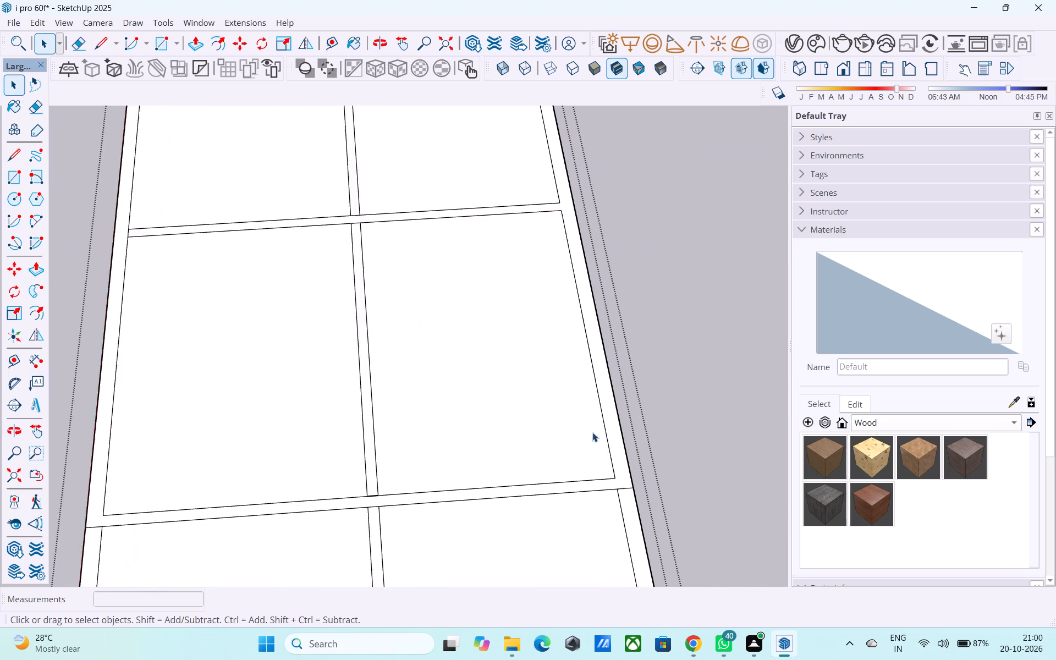
{"action": "scroll", "coordinate": [592, 432], "scroll_direction": "up", "scroll_amount": 2}
{"action": "scroll", "coordinate": [608, 431], "scroll_direction": "down", "scroll_amount": 1}
{"action": "scroll", "coordinate": [641, 417], "scroll_direction": "up", "scroll_amount": 3}
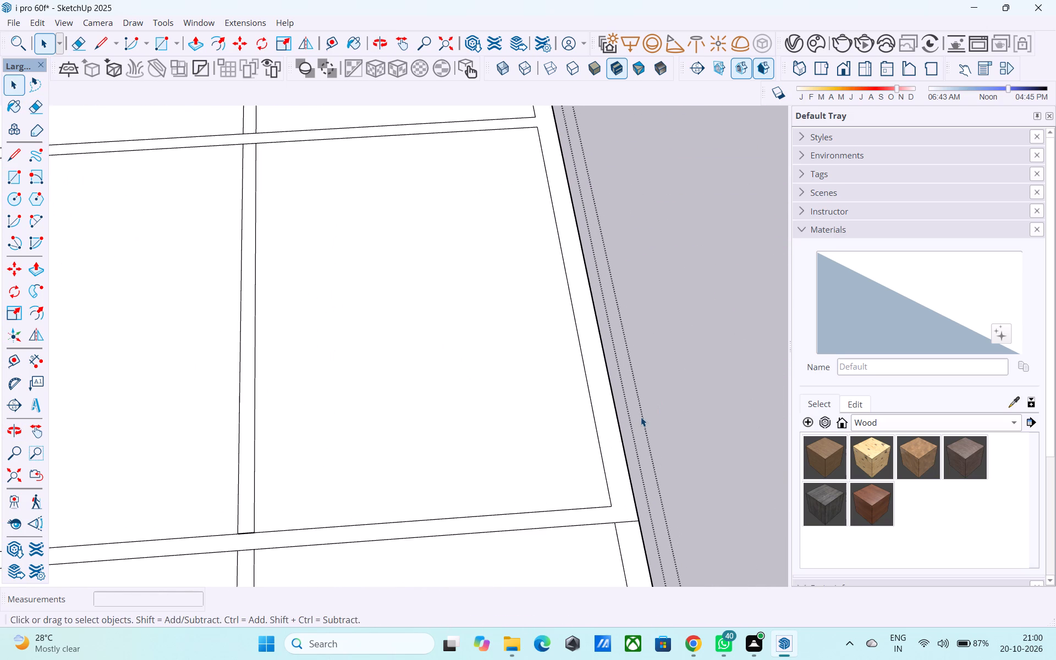
{"action": "scroll", "coordinate": [582, 197], "scroll_direction": "down", "scroll_amount": 11}
{"action": "middle_click_drag", "start_coordinate": [566, 218], "coordinate": [578, 222]}
{"action": "middle_click_drag", "start_coordinate": [579, 219], "coordinate": [532, 339], "text": "shift"}
{"action": "scroll", "coordinate": [548, 332], "scroll_direction": "down", "scroll_amount": 1}
{"action": "scroll", "coordinate": [534, 340], "scroll_direction": "up", "scroll_amount": 5}
{"action": "middle_click_drag", "start_coordinate": [527, 370], "coordinate": [546, 345], "text": "shift"}
{"action": "scroll", "coordinate": [478, 452], "scroll_direction": "up", "scroll_amount": 6}
{"action": "left_click", "coordinate": [476, 460]}
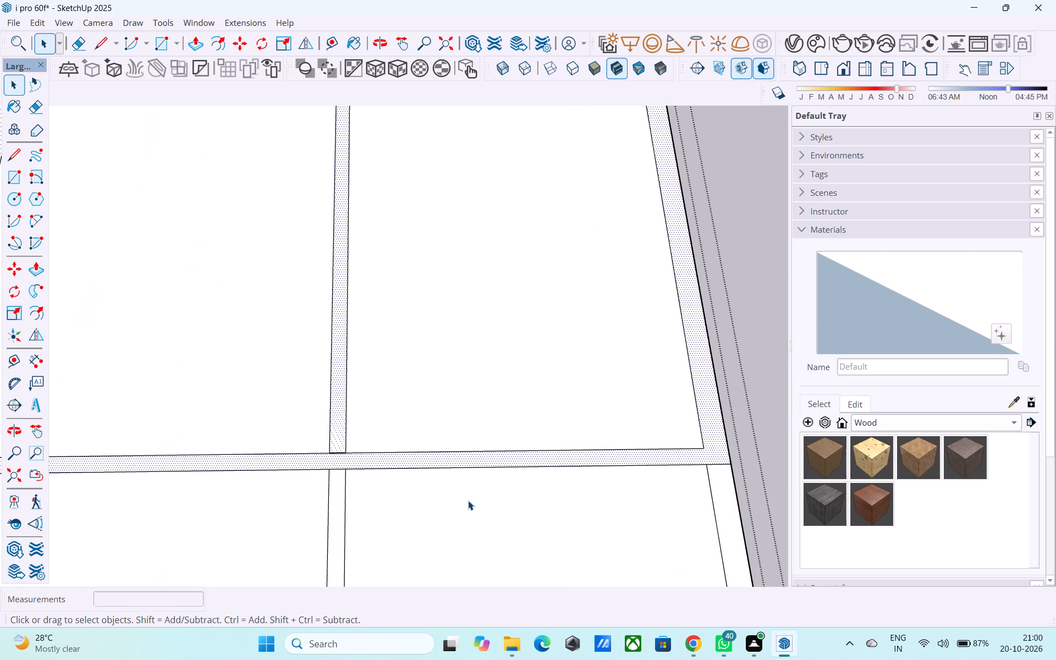
{"action": "key", "text": "p"}
{"action": "left_click", "coordinate": [562, 453]}
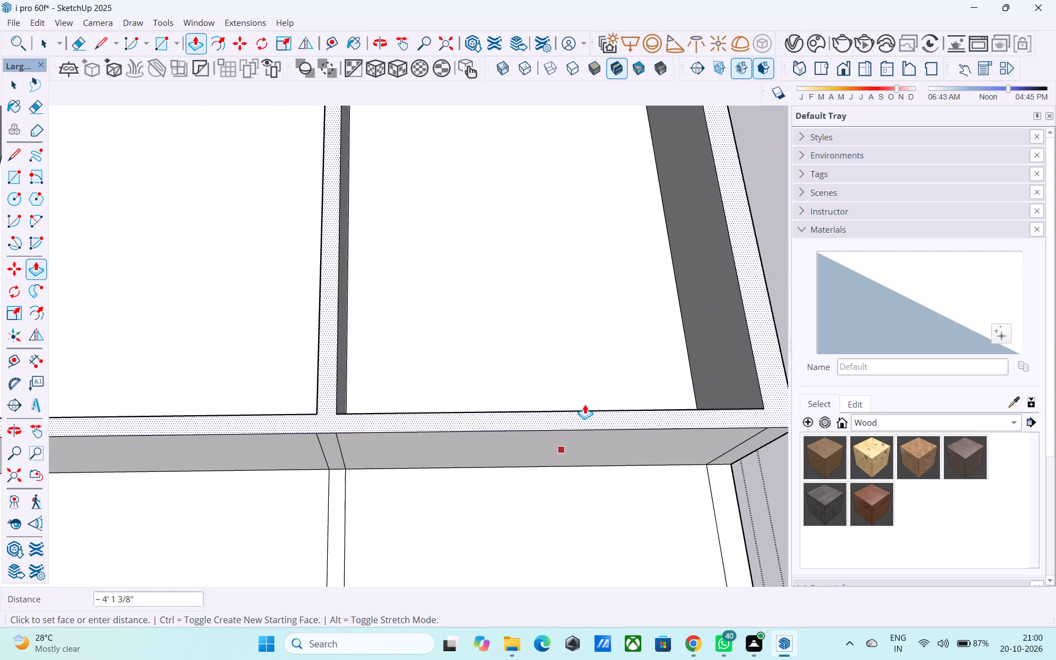
{"action": "type", "text": "10'"}
{"action": "key", "text": "Return"}
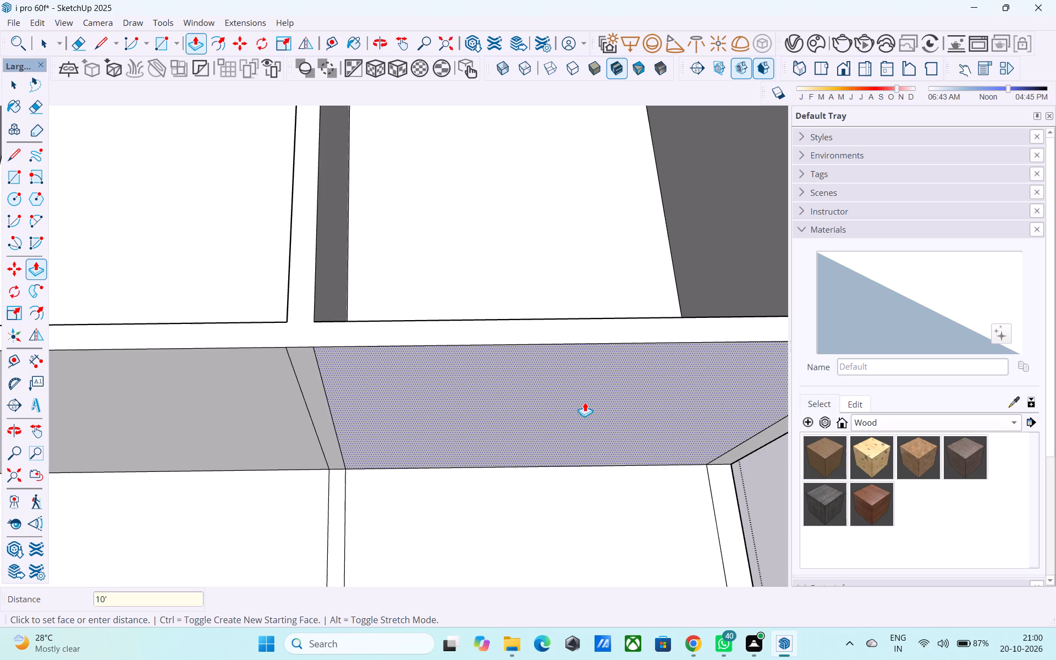
{"action": "key", "text": "space"}
Erase the two vertical lines in the middle of the raised cross wall's face overlooking the two small flat rooms.
{"action": "scroll", "coordinate": [586, 408], "scroll_direction": "down", "scroll_amount": 6}
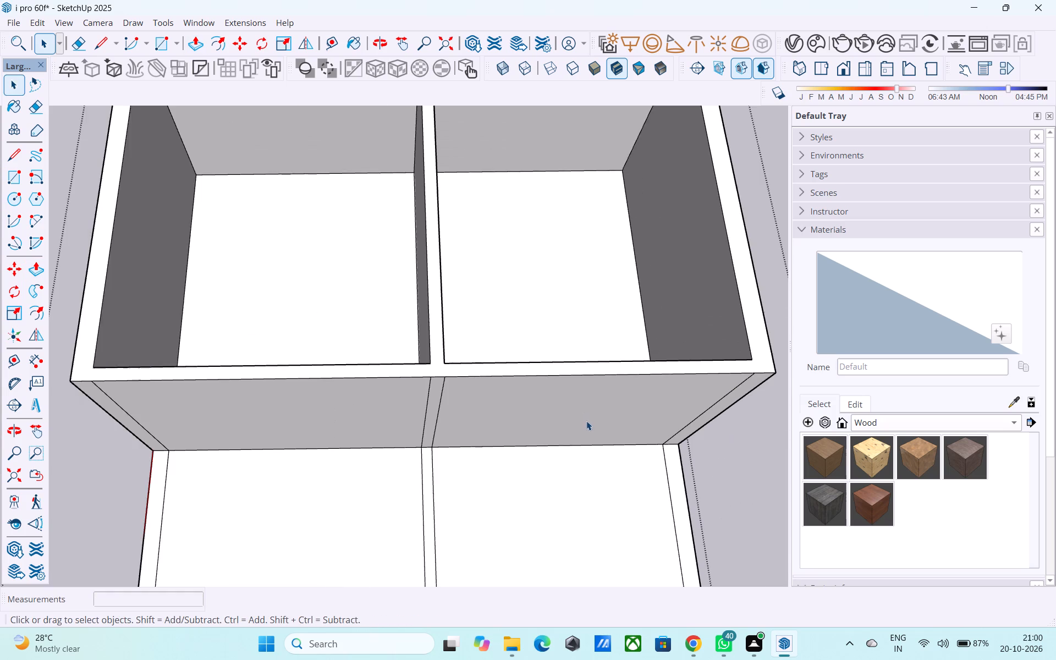
{"action": "scroll", "coordinate": [584, 421], "scroll_direction": "down", "scroll_amount": 5}
{"action": "middle_click_drag", "start_coordinate": [562, 496], "coordinate": [579, 409]}
{"action": "scroll", "coordinate": [576, 465], "scroll_direction": "down", "scroll_amount": 8}
{"action": "middle_click_drag", "start_coordinate": [560, 516], "coordinate": [538, 486]}
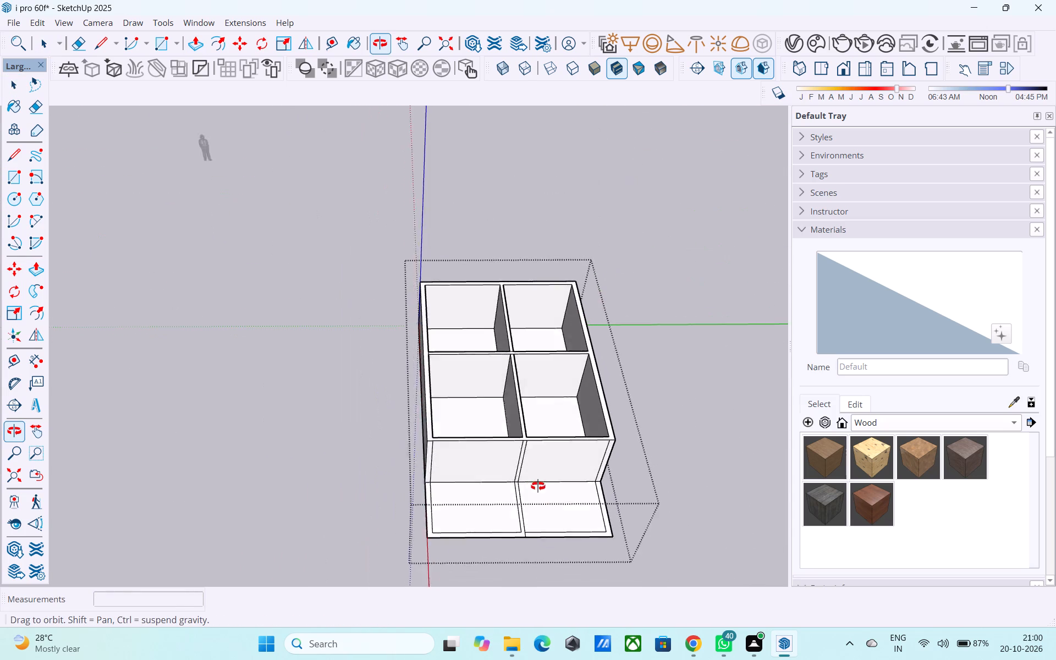
{"action": "middle_click_drag", "start_coordinate": [538, 486], "coordinate": [518, 460]}
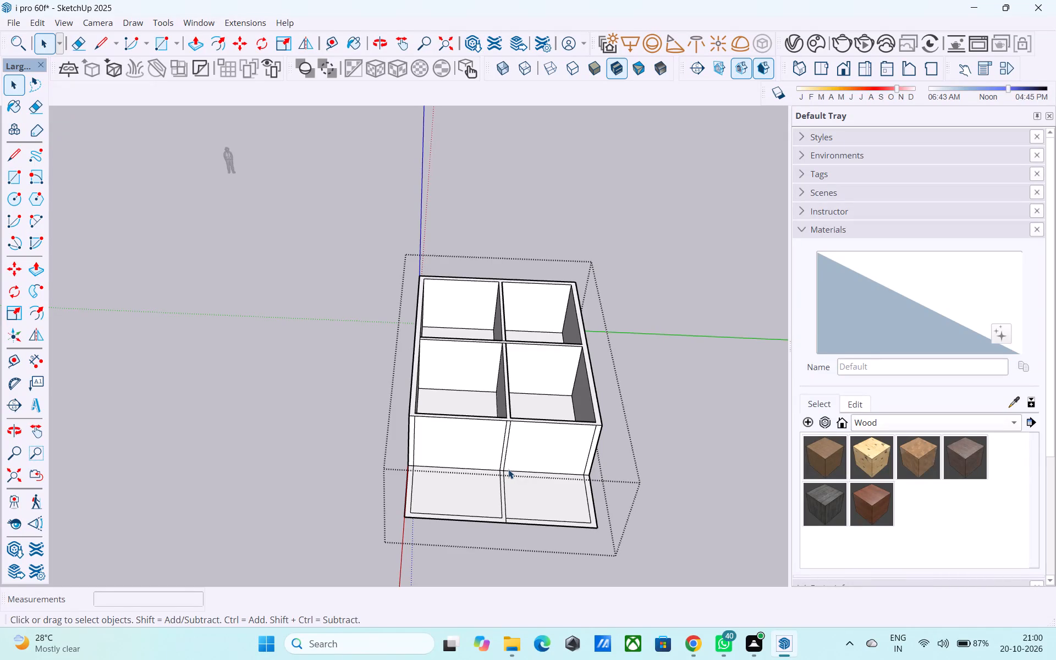
{"action": "middle_click_drag", "start_coordinate": [514, 465], "coordinate": [544, 450]}
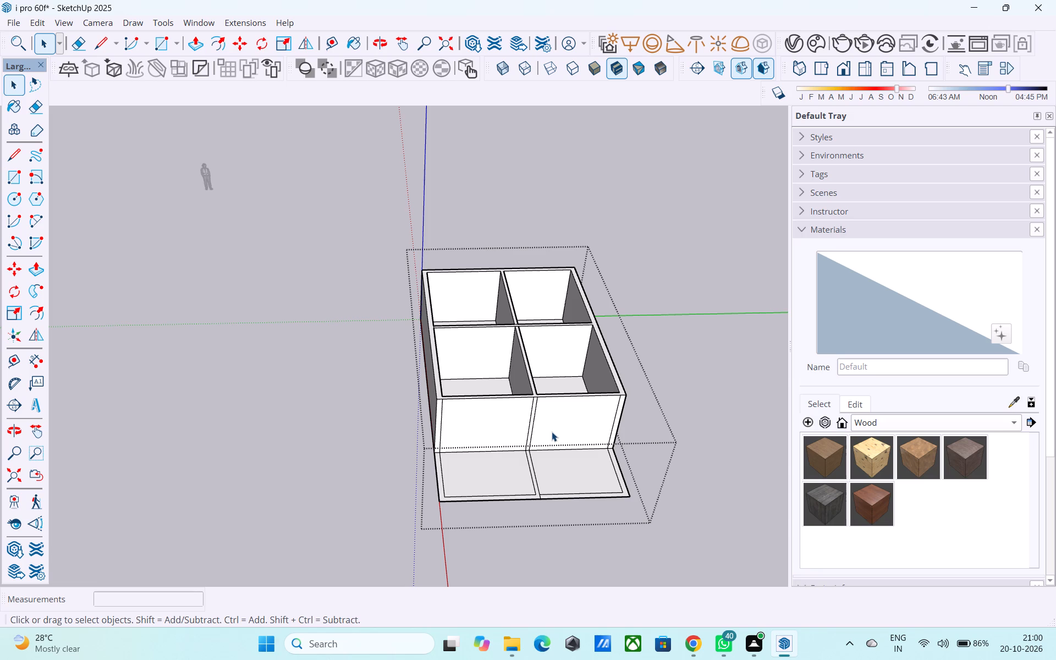
{"action": "middle_click_drag", "start_coordinate": [592, 425], "coordinate": [447, 373]}
{"action": "scroll", "coordinate": [463, 371], "scroll_direction": "up", "scroll_amount": 12}
{"action": "left_click", "coordinate": [411, 392]}
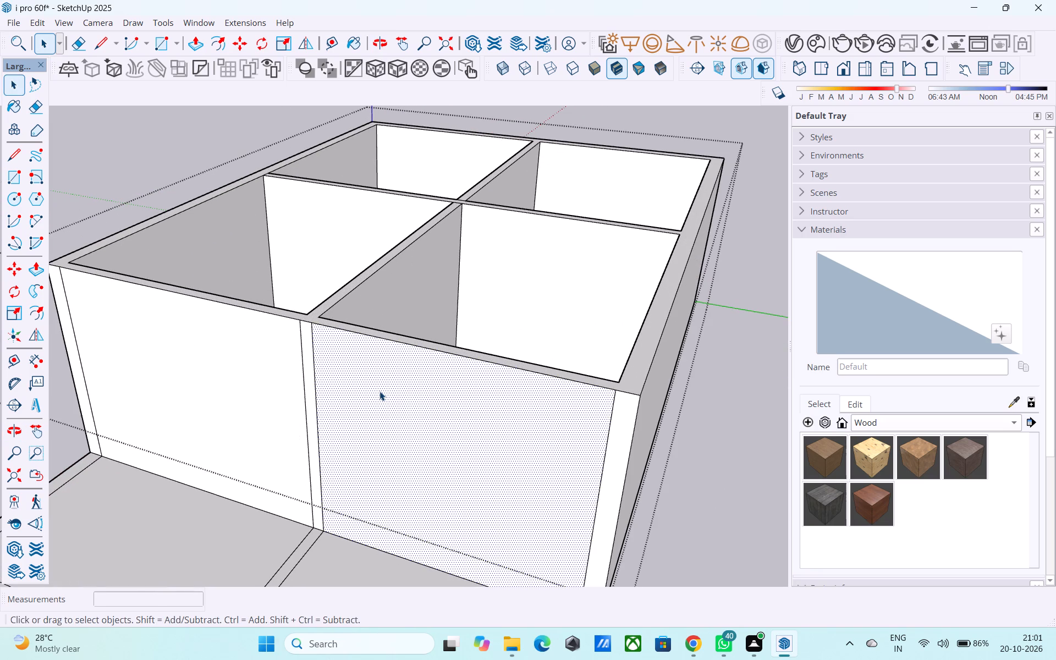
{"action": "key", "text": "e"}
{"action": "left_click_drag", "start_coordinate": [380, 391], "coordinate": [291, 386]}
{"action": "key", "text": "space"}
Examine the raised walls, the room layout and the underside of the building from all around.
{"action": "middle_click_drag", "start_coordinate": [335, 389], "coordinate": [381, 380]}
{"action": "scroll", "coordinate": [342, 388], "scroll_direction": "down", "scroll_amount": 1}
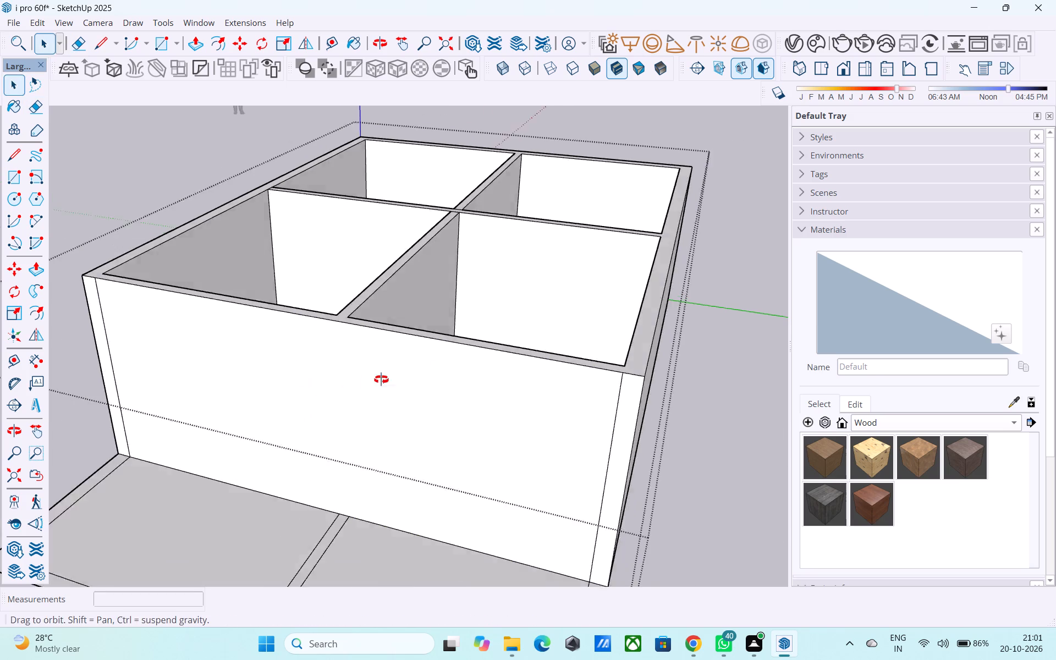
{"action": "middle_click_drag", "start_coordinate": [381, 380], "coordinate": [513, 347]}
{"action": "scroll", "coordinate": [509, 358], "scroll_direction": "down", "scroll_amount": 3}
{"action": "middle_click_drag", "start_coordinate": [507, 359], "coordinate": [485, 473]}
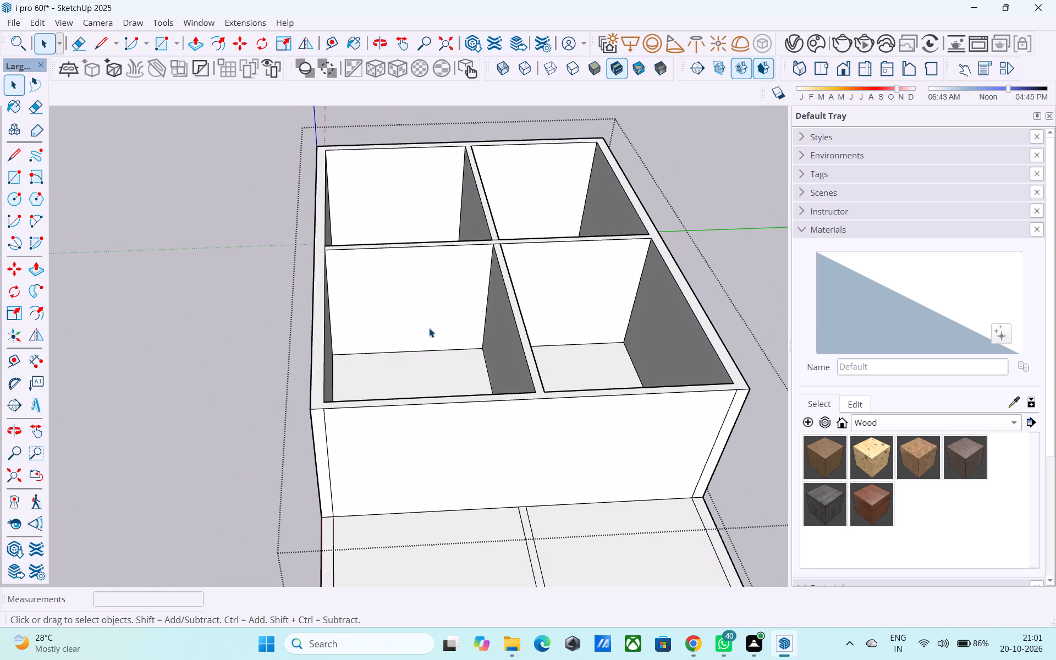
{"action": "scroll", "coordinate": [566, 340], "scroll_direction": "down", "scroll_amount": 3}
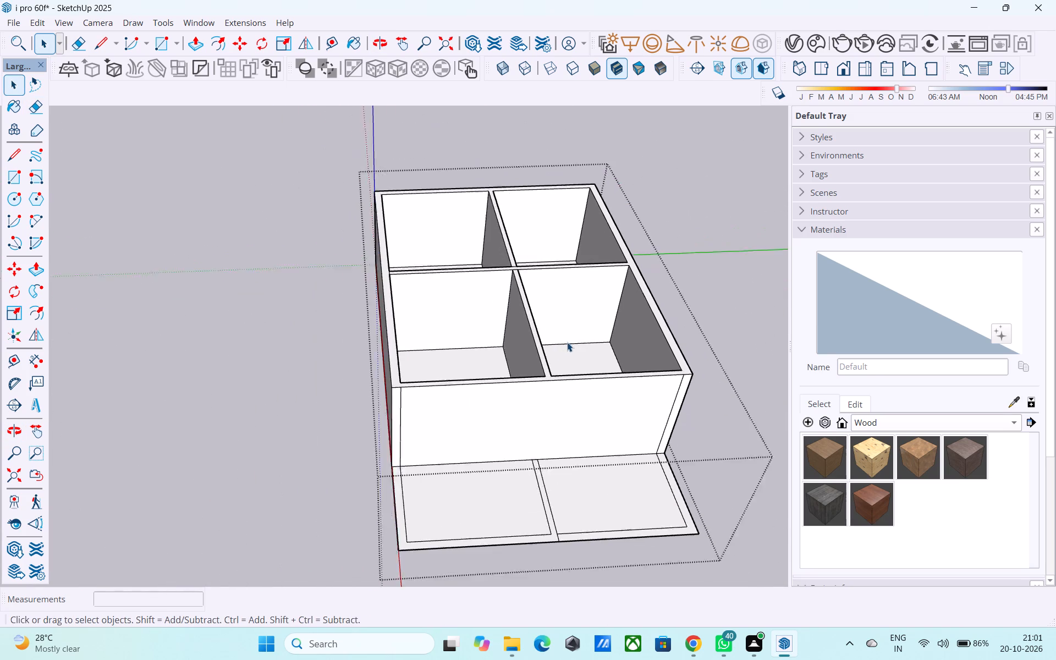
{"action": "scroll", "coordinate": [567, 342], "scroll_direction": "down", "scroll_amount": 1}
{"action": "middle_click_drag", "start_coordinate": [567, 342], "coordinate": [573, 465]}
{"action": "middle_click_drag", "start_coordinate": [571, 450], "coordinate": [582, 426]}
{"action": "scroll", "coordinate": [493, 487], "scroll_direction": "up", "scroll_amount": 4}
{"action": "scroll", "coordinate": [479, 479], "scroll_direction": "down", "scroll_amount": 4}
{"action": "scroll", "coordinate": [590, 331], "scroll_direction": "down", "scroll_amount": 5}
{"action": "middle_click_drag", "start_coordinate": [662, 261], "coordinate": [673, 249]}
{"action": "scroll", "coordinate": [455, 422], "scroll_direction": "down", "scroll_amount": 1}
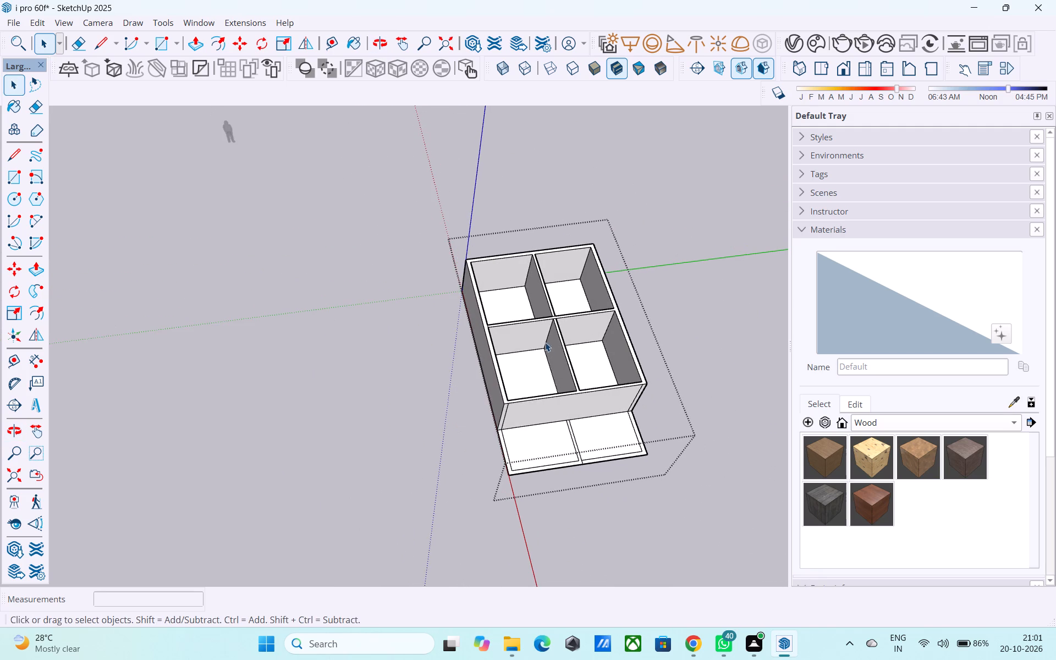
{"action": "middle_click_drag", "start_coordinate": [543, 342], "coordinate": [557, 328]}
{"action": "scroll", "coordinate": [639, 187], "scroll_direction": "up", "scroll_amount": 4}
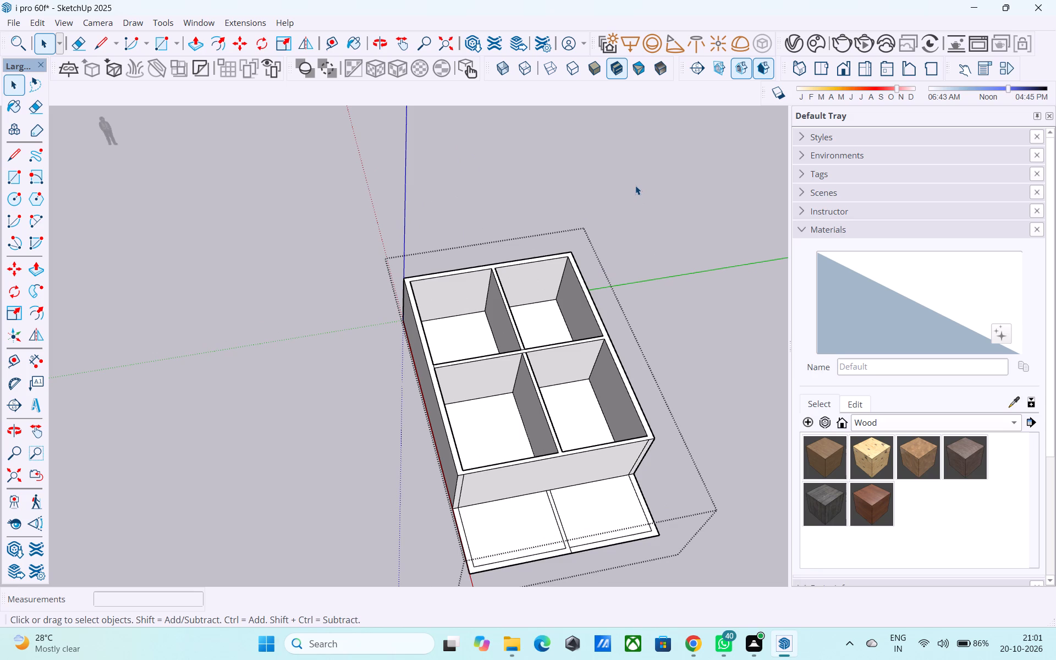
{"action": "scroll", "coordinate": [635, 185], "scroll_direction": "down", "scroll_amount": 2}
{"action": "middle_click_drag", "start_coordinate": [630, 187], "coordinate": [529, 166], "text": "shift"}
{"action": "middle_click_drag", "start_coordinate": [540, 293], "coordinate": [490, 218], "text": "shift"}
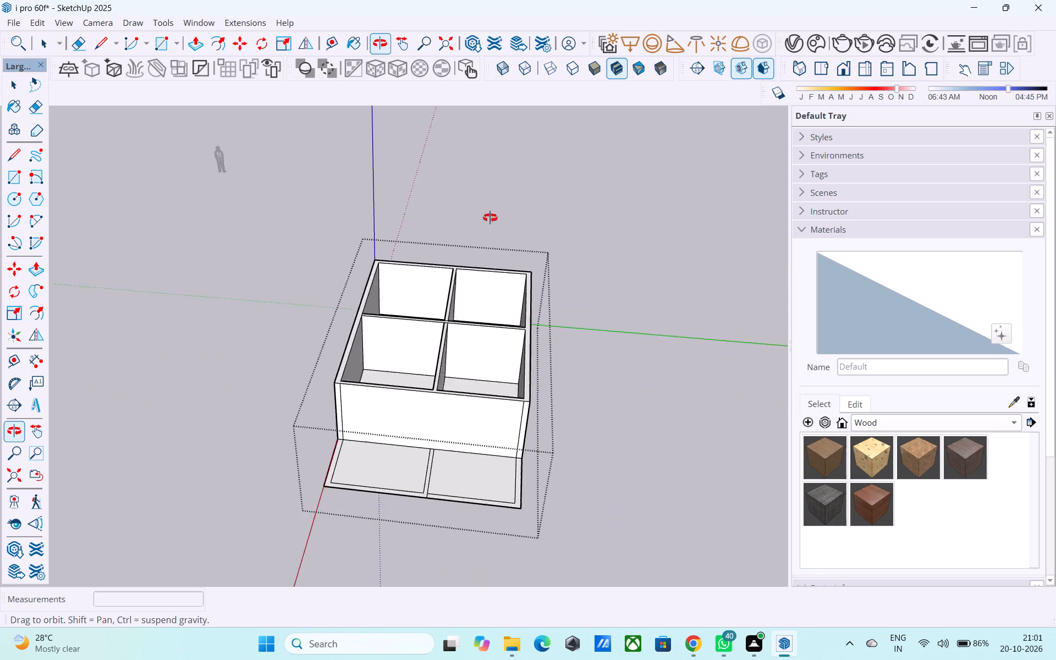
{"action": "middle_click_drag", "start_coordinate": [490, 218], "coordinate": [578, 162], "text": "shift"}
{"action": "middle_click_drag", "start_coordinate": [571, 182], "coordinate": [629, 173], "text": "shift"}
{"action": "middle_click_drag", "start_coordinate": [620, 182], "coordinate": [627, 218], "text": "shift"}
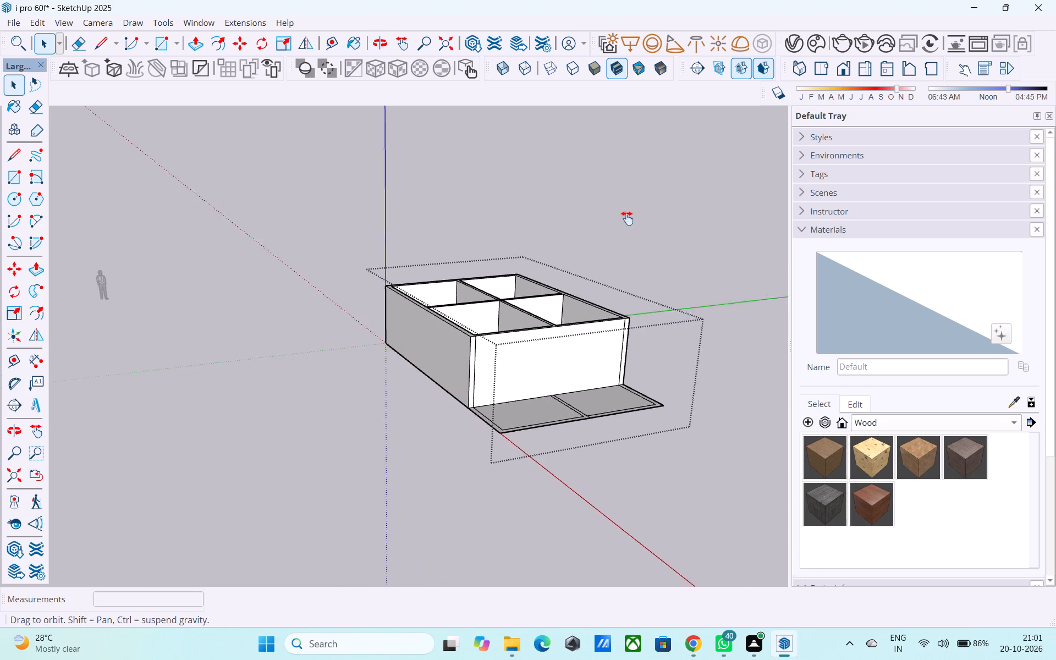
{"action": "middle_click_drag", "start_coordinate": [627, 218], "coordinate": [304, 198], "text": "shift"}
{"action": "middle_click_drag", "start_coordinate": [313, 255], "coordinate": [514, 164], "text": "shift"}
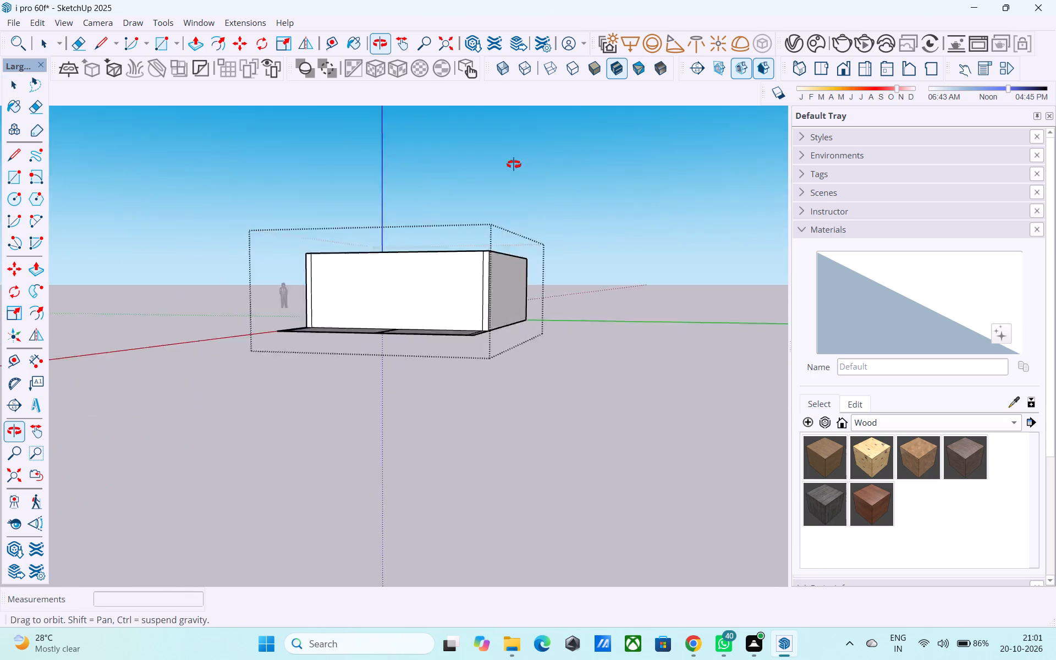
{"action": "middle_click_drag", "start_coordinate": [514, 164], "coordinate": [650, 153], "text": "shift"}
{"action": "middle_click_drag", "start_coordinate": [586, 195], "coordinate": [548, 197], "text": "shift"}
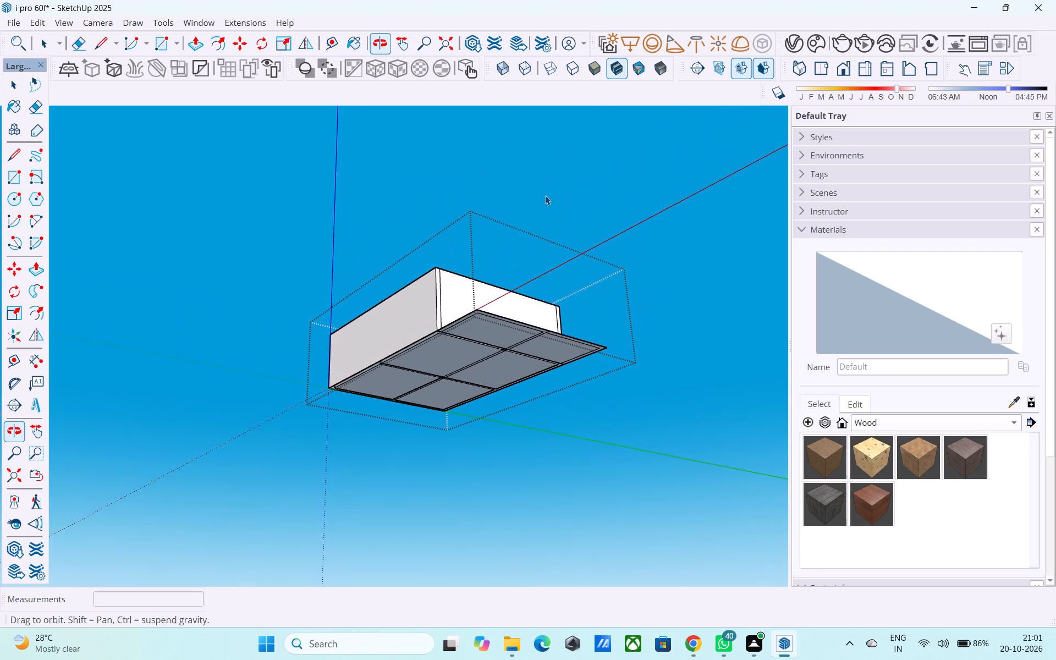
{"action": "key", "text": "plus"}
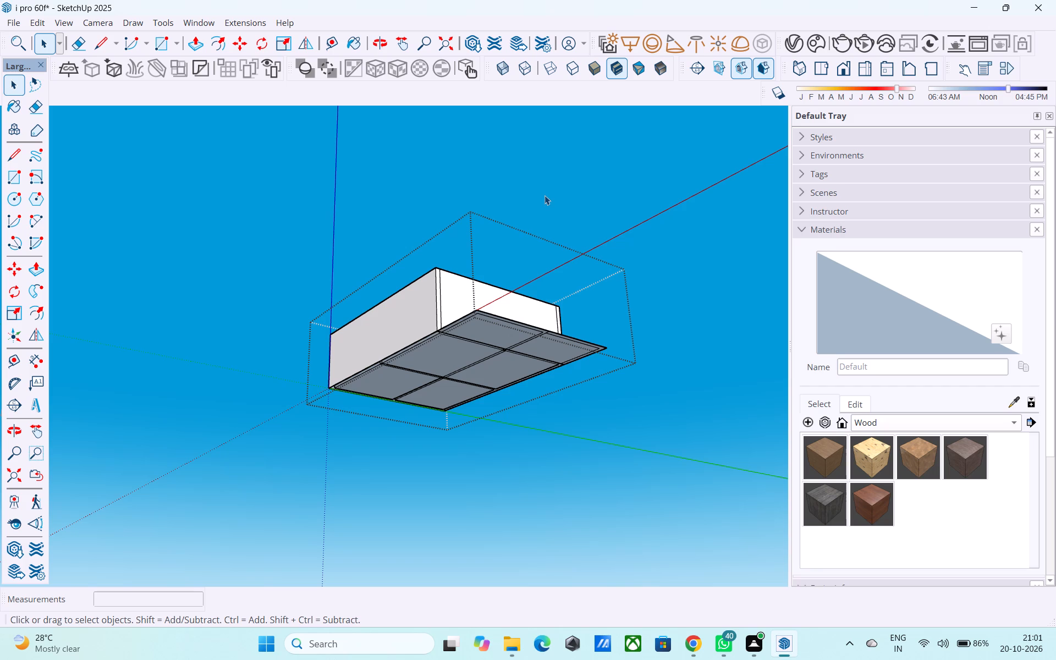
Draw a 6" line from the floor plan's outer corner at the far end of the red axis.
{"action": "key", "text": "l"}
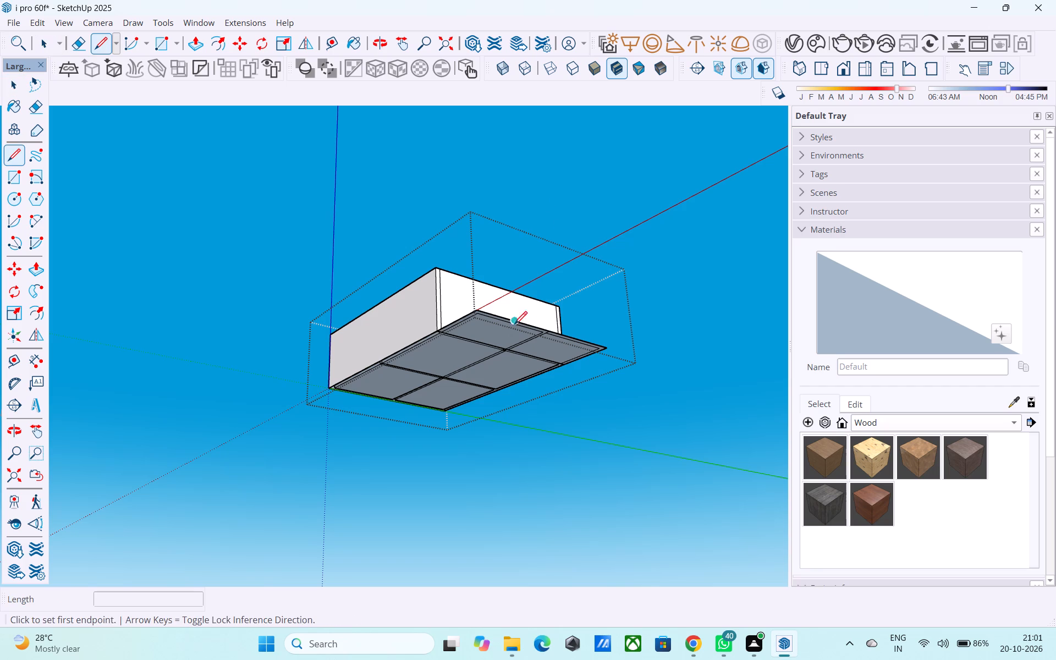
{"action": "middle_click_drag", "start_coordinate": [510, 324], "coordinate": [496, 294]}
{"action": "scroll", "coordinate": [476, 304], "scroll_direction": "up", "scroll_amount": 19}
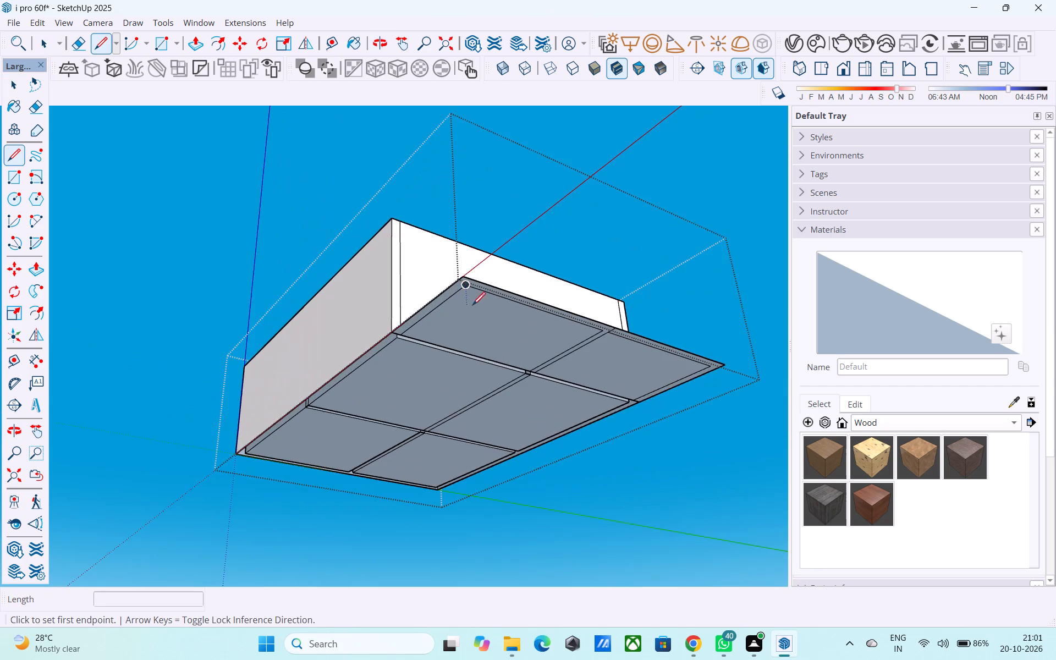
{"action": "middle_click_drag", "start_coordinate": [472, 306], "coordinate": [459, 340]}
{"action": "scroll", "coordinate": [468, 343], "scroll_direction": "up", "scroll_amount": 10}
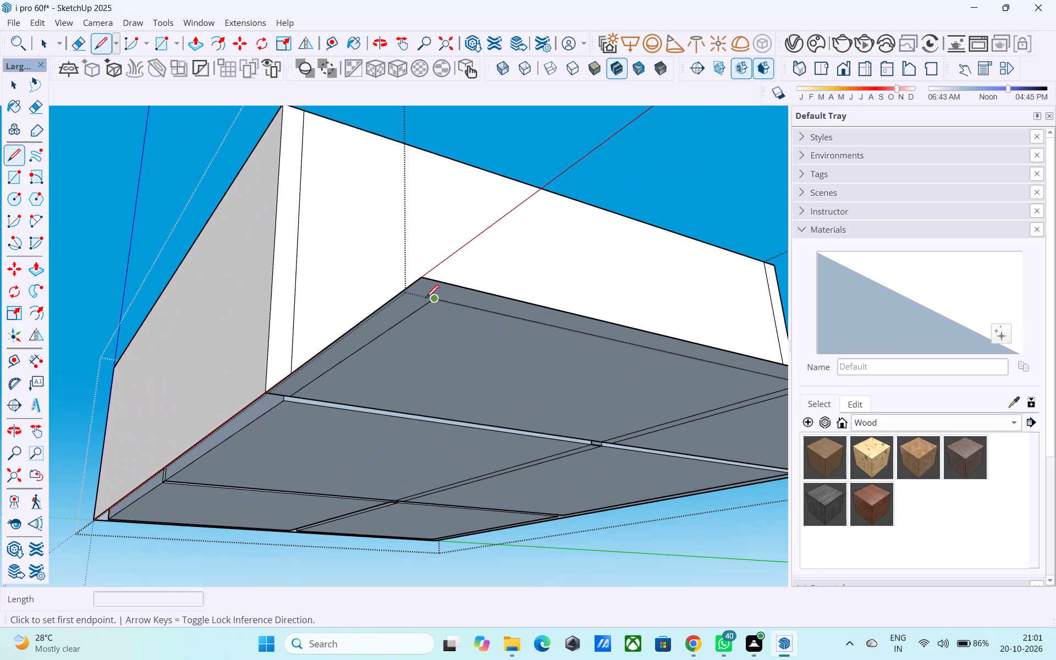
{"action": "left_click", "coordinate": [419, 279]}
{"action": "middle_click_drag", "start_coordinate": [427, 306], "coordinate": [417, 395]}
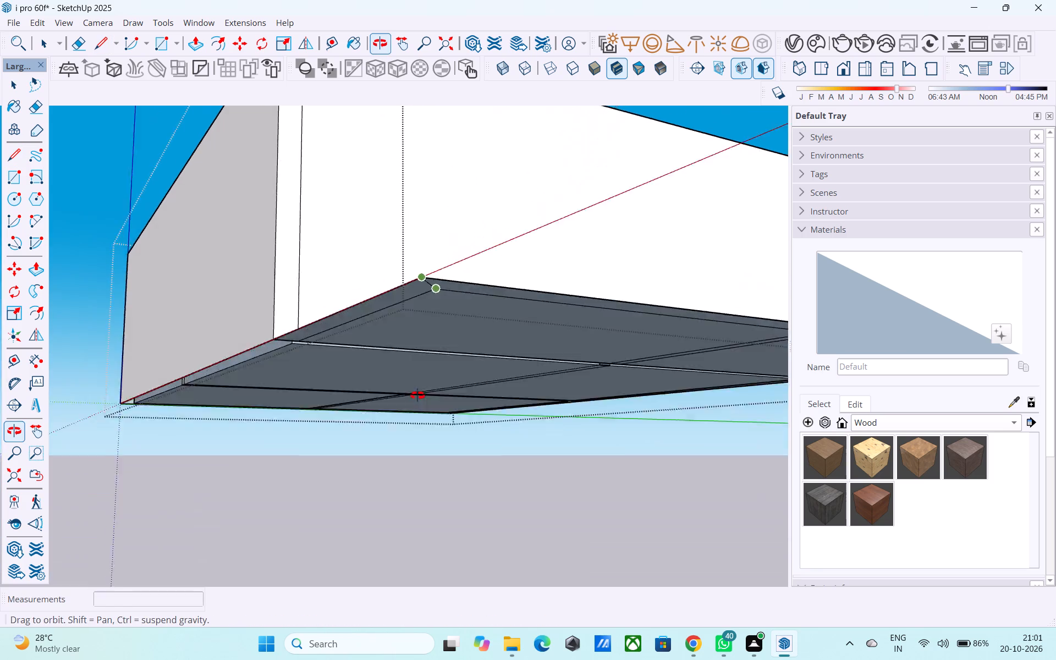
{"action": "middle_click_drag", "start_coordinate": [417, 395], "coordinate": [414, 427]}
{"action": "type", "text": "6\""}
{"action": "key", "text": "Return"}
Draw a 6" line straight down from the building's bottom outer corner on the green axis.
{"action": "middle_click_drag", "start_coordinate": [454, 356], "coordinate": [402, 356]}
{"action": "scroll", "coordinate": [401, 356], "scroll_direction": "up", "scroll_amount": 8}
{"action": "middle_click_drag", "start_coordinate": [444, 333], "coordinate": [439, 249]}
{"action": "key", "text": "l"}
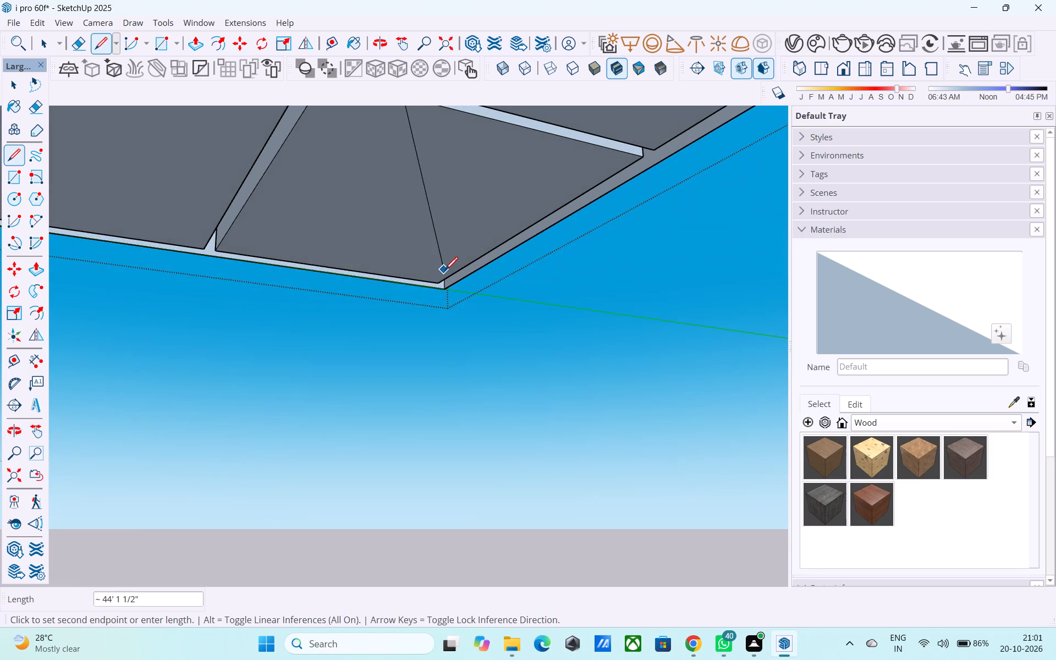
{"action": "scroll", "coordinate": [446, 271], "scroll_direction": "up", "scroll_amount": 7}
{"action": "key", "text": "l"}
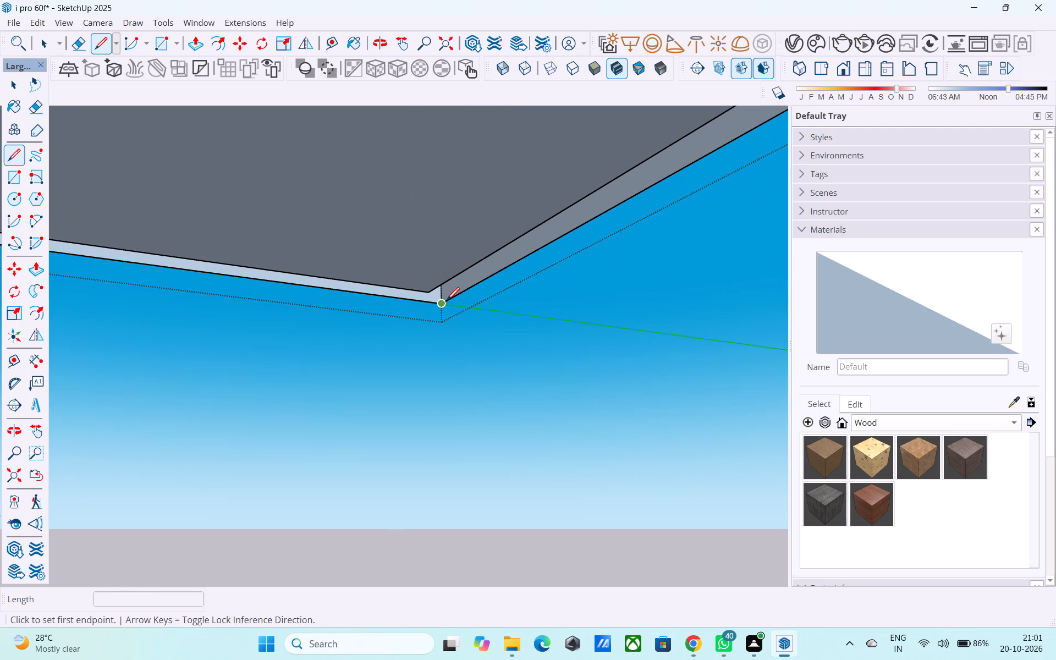
{"action": "left_click", "coordinate": [447, 301]}
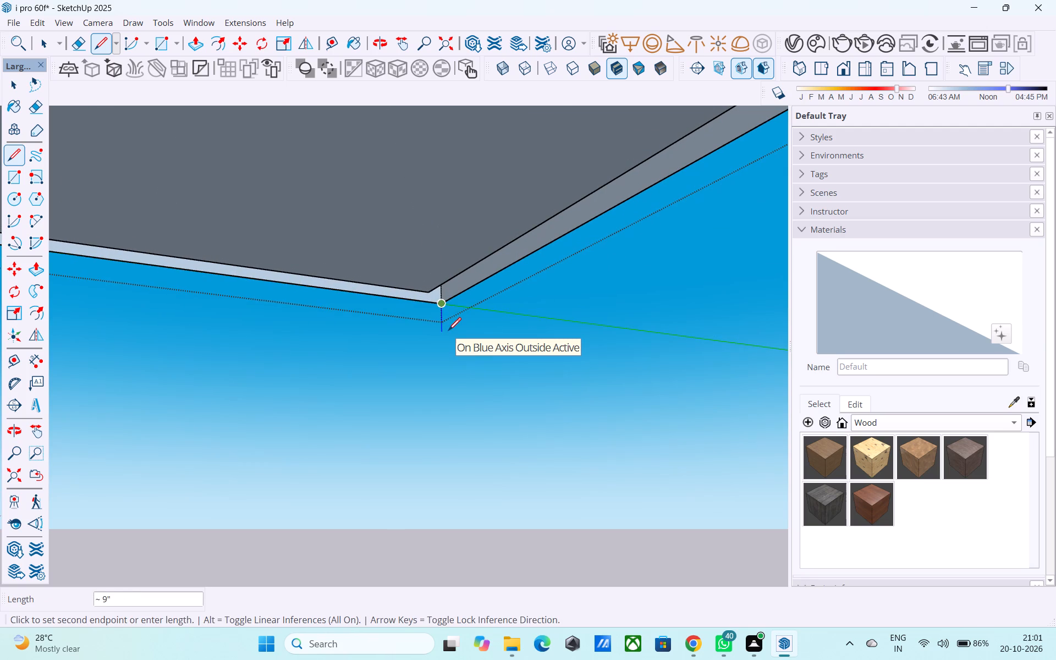
{"action": "type", "text": "6\""}
{"action": "key", "text": "Return"}
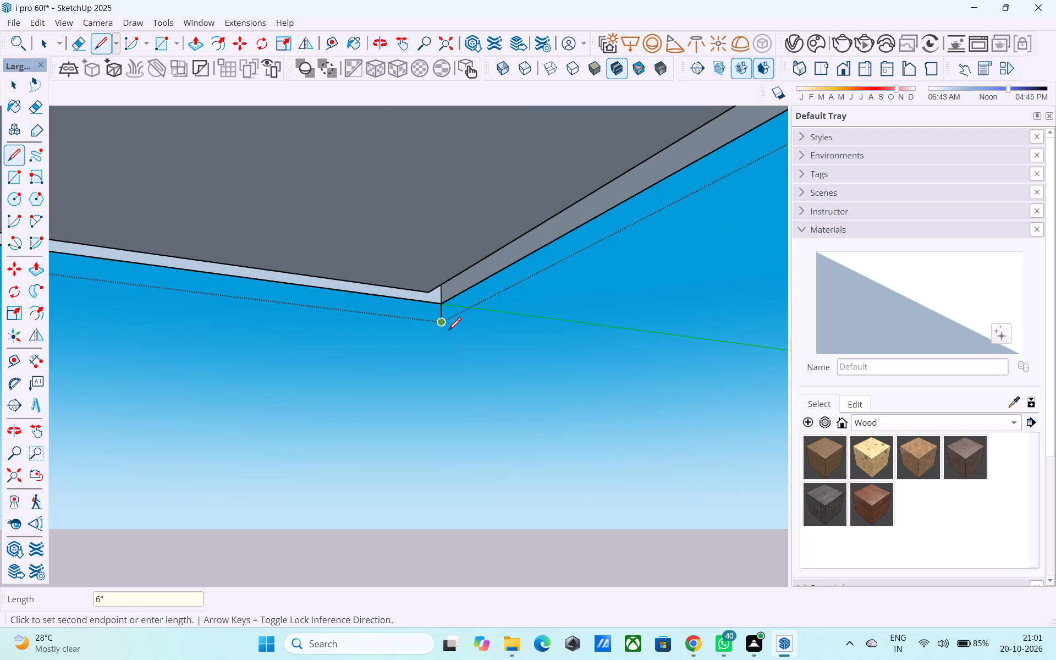
Draw a rectangle 6" beneath the floor plan between the lower ends of the two downward lines at opposite corners.
{"action": "key", "text": "r"}
{"action": "left_click", "coordinate": [437, 322]}
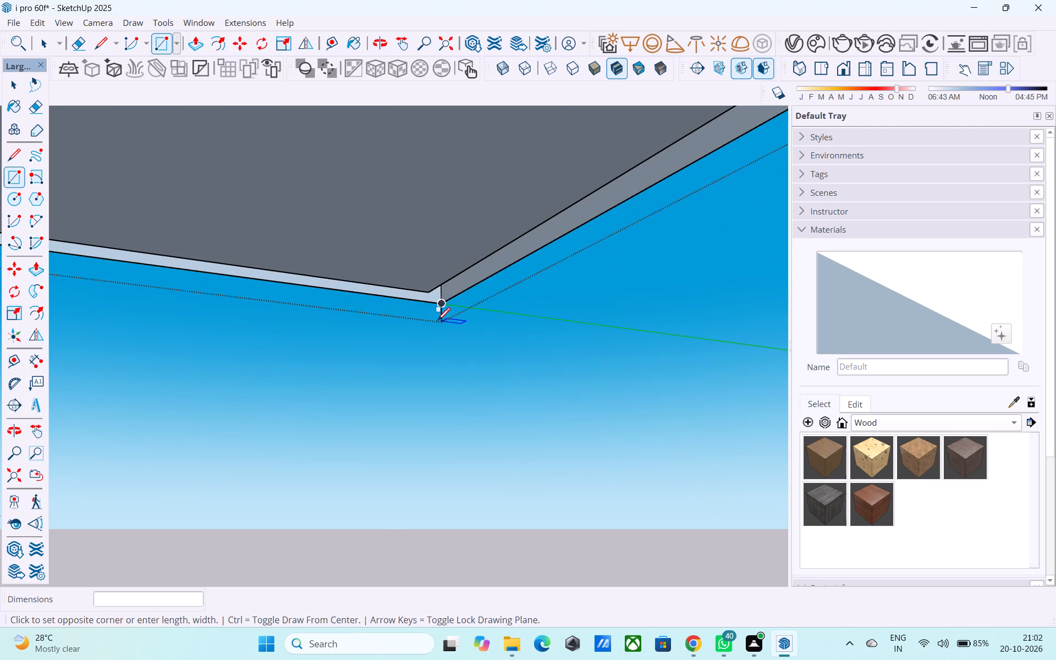
{"action": "key", "text": "r"}
{"action": "left_click", "coordinate": [442, 321]}
{"action": "scroll", "coordinate": [442, 321], "scroll_direction": "down", "scroll_amount": 2}
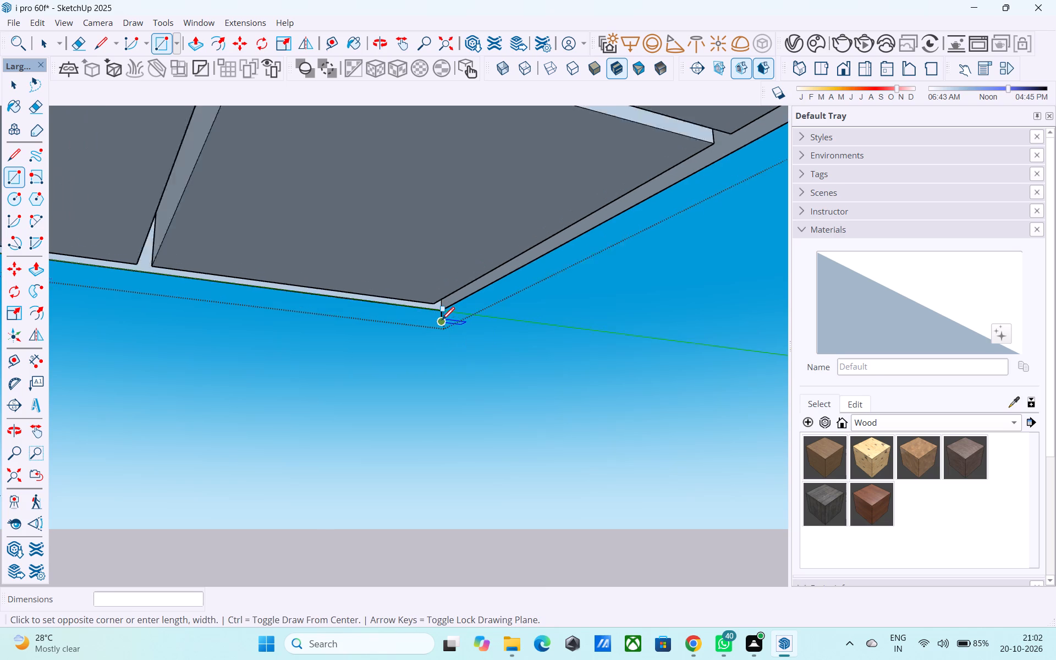
{"action": "scroll", "coordinate": [442, 321], "scroll_direction": "down", "scroll_amount": 19}
{"action": "middle_click_drag", "start_coordinate": [430, 313], "coordinate": [427, 414]}
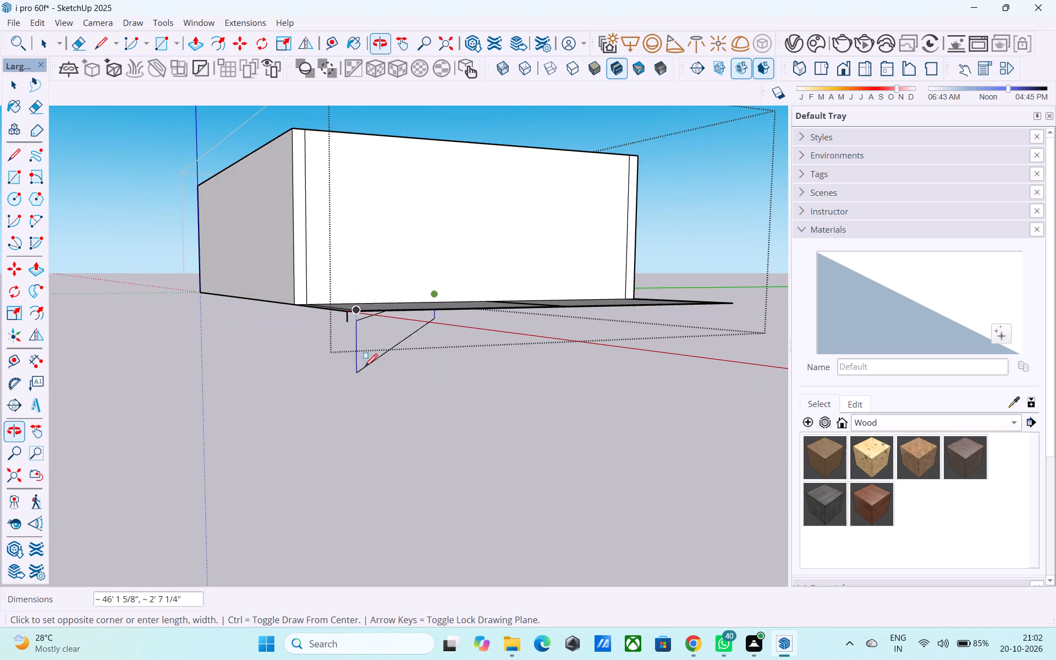
{"action": "scroll", "coordinate": [360, 359], "scroll_direction": "up", "scroll_amount": 5}
{"action": "left_click", "coordinate": [339, 299]}
Reverse the face of the large rectangle underneath the building.
{"action": "scroll", "coordinate": [343, 350], "scroll_direction": "down", "scroll_amount": 1}
{"action": "middle_click_drag", "start_coordinate": [342, 362], "coordinate": [577, 392]}
{"action": "middle_click_drag", "start_coordinate": [430, 386], "coordinate": [456, 327], "text": "shift"}
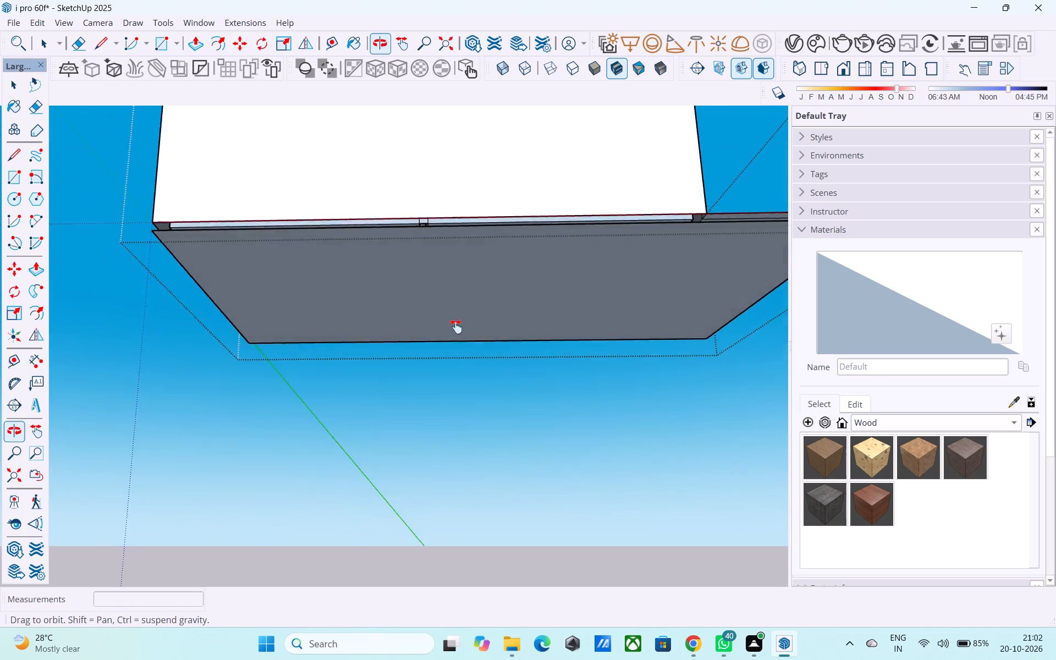
{"action": "middle_click_drag", "start_coordinate": [456, 327], "coordinate": [476, 329], "text": "shift"}
{"action": "middle_click_drag", "start_coordinate": [468, 359], "coordinate": [464, 332]}
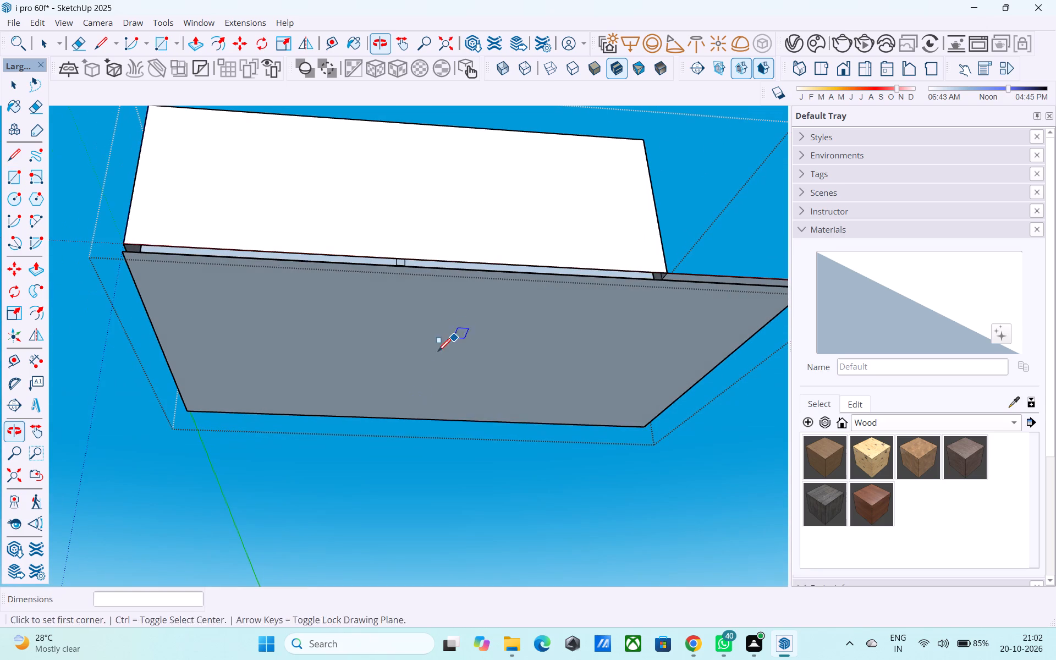
{"action": "key", "text": "space"}
{"action": "left_click", "coordinate": [427, 357]}
{"action": "right_click", "coordinate": [427, 356]}
{"action": "left_click", "coordinate": [466, 211]}
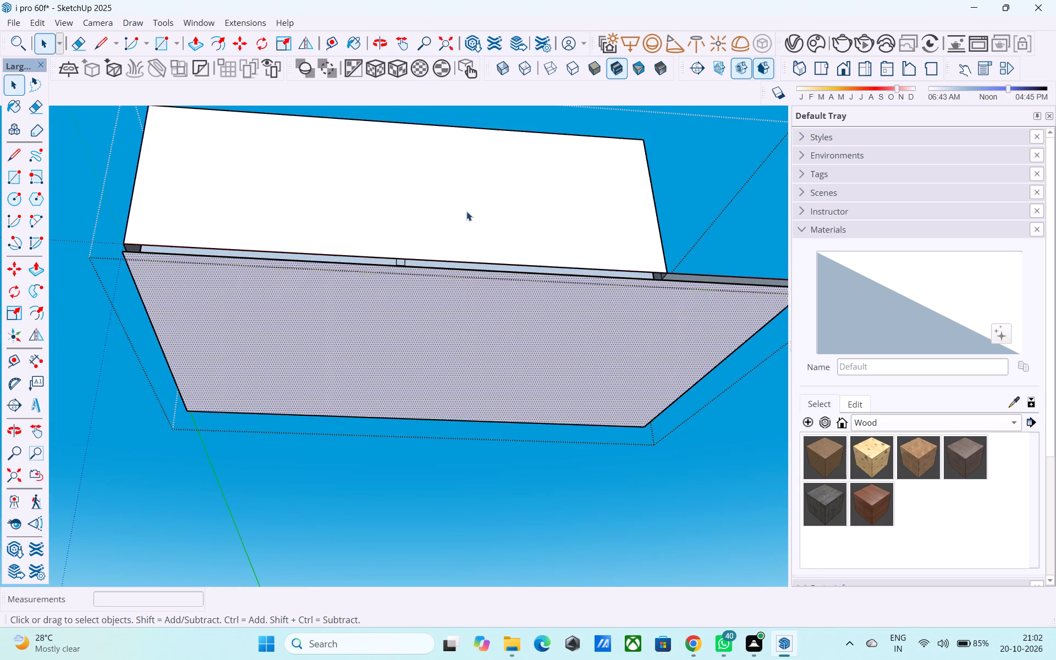
Draw a 6" vertical line at the origin corner, joining the floor plan to the base rectangle.
{"action": "middle_click_drag", "start_coordinate": [372, 294], "coordinate": [426, 406], "text": "shift"}
{"action": "key", "text": "l"}
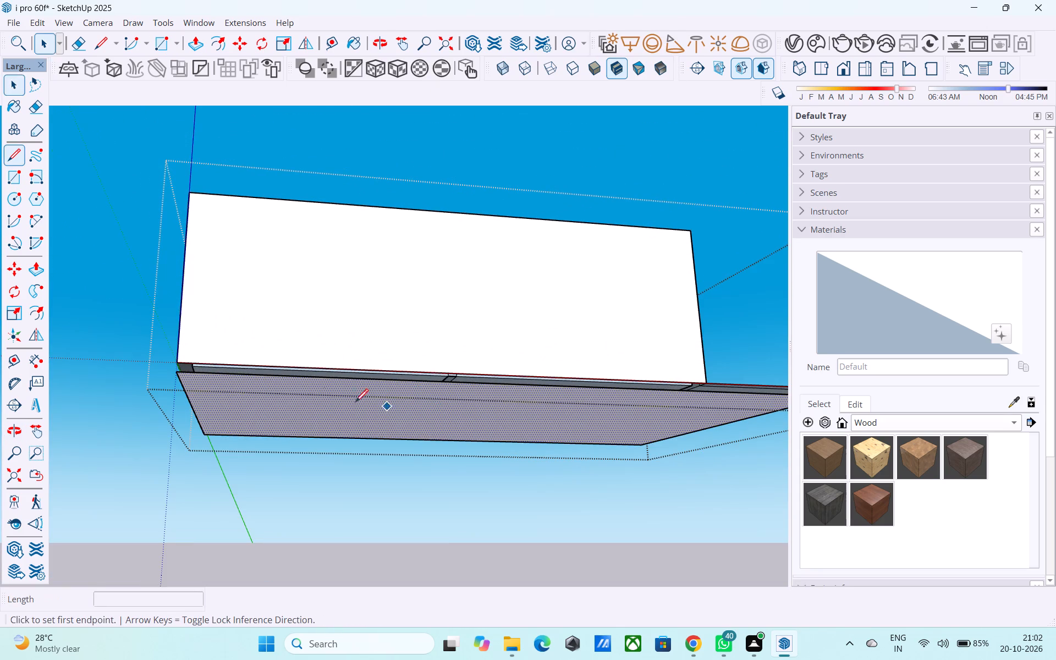
{"action": "scroll", "coordinate": [175, 356], "scroll_direction": "up", "scroll_amount": 8}
{"action": "left_click", "coordinate": [178, 364]}
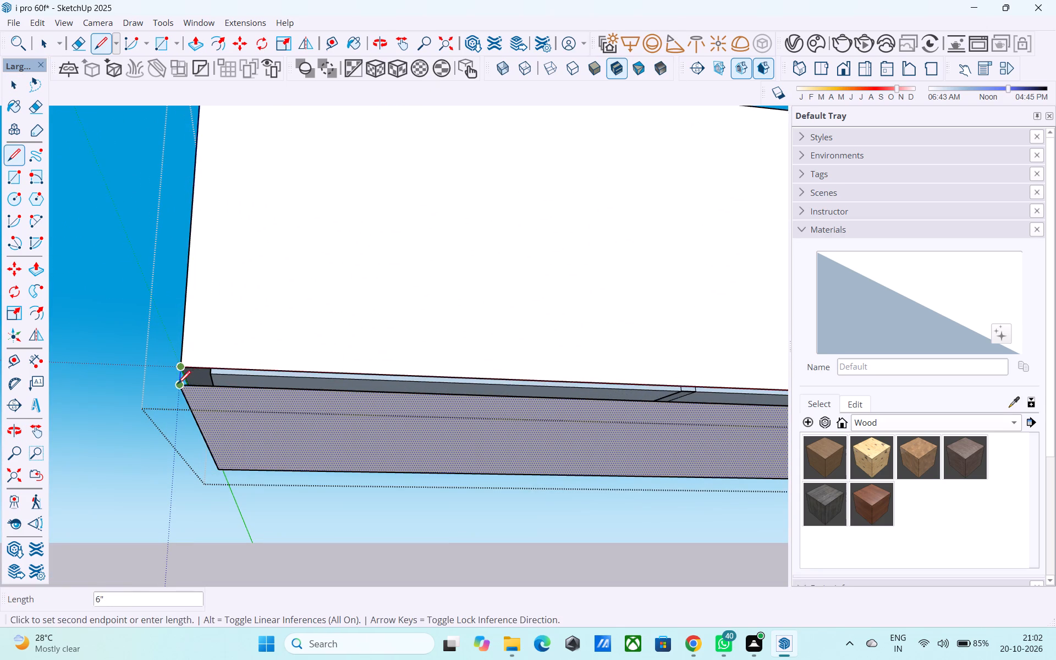
{"action": "left_click", "coordinate": [177, 386]}
Draw a vertical line from the base rectangle up to the floor plan at the outer corner diagonally opposite the origin.
{"action": "scroll", "coordinate": [174, 385], "scroll_direction": "down", "scroll_amount": 7}
{"action": "middle_click_drag", "start_coordinate": [212, 376], "coordinate": [193, 399]}
{"action": "middle_click_drag", "start_coordinate": [345, 392], "coordinate": [146, 380]}
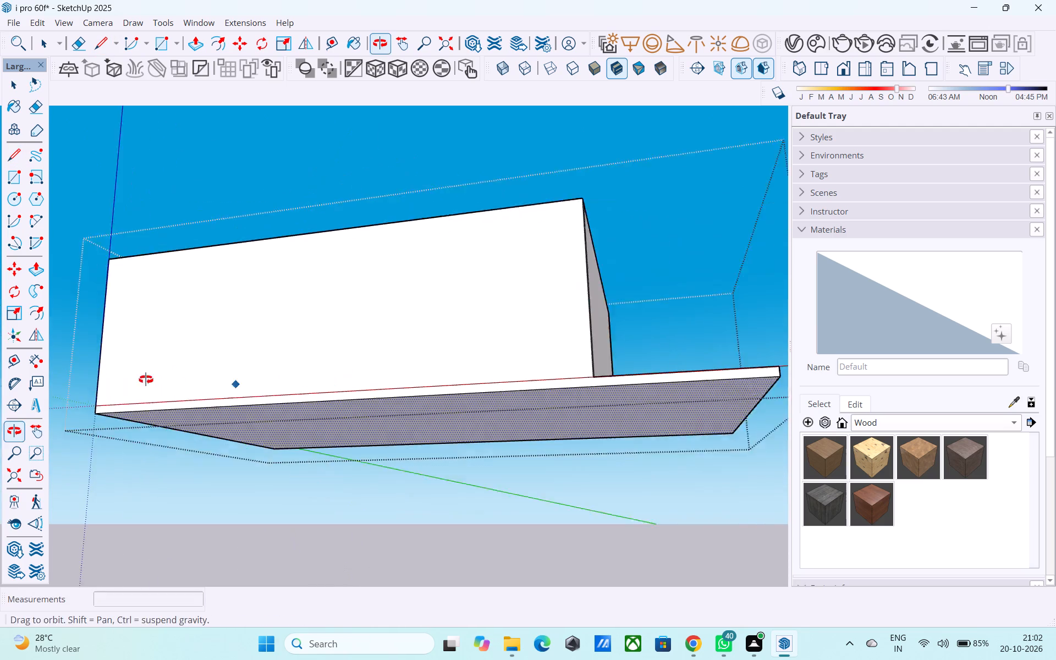
{"action": "middle_click_drag", "start_coordinate": [146, 380], "coordinate": [142, 381]}
{"action": "middle_click_drag", "start_coordinate": [288, 376], "coordinate": [61, 362]}
{"action": "scroll", "coordinate": [60, 356], "scroll_direction": "down", "scroll_amount": 5}
{"action": "middle_click_drag", "start_coordinate": [239, 354], "coordinate": [170, 402]}
{"action": "scroll", "coordinate": [337, 395], "scroll_direction": "up", "scroll_amount": 4}
{"action": "scroll", "coordinate": [337, 394], "scroll_direction": "down", "scroll_amount": 1}
{"action": "scroll", "coordinate": [337, 394], "scroll_direction": "up", "scroll_amount": 2}
{"action": "middle_click_drag", "start_coordinate": [494, 369], "coordinate": [390, 369]}
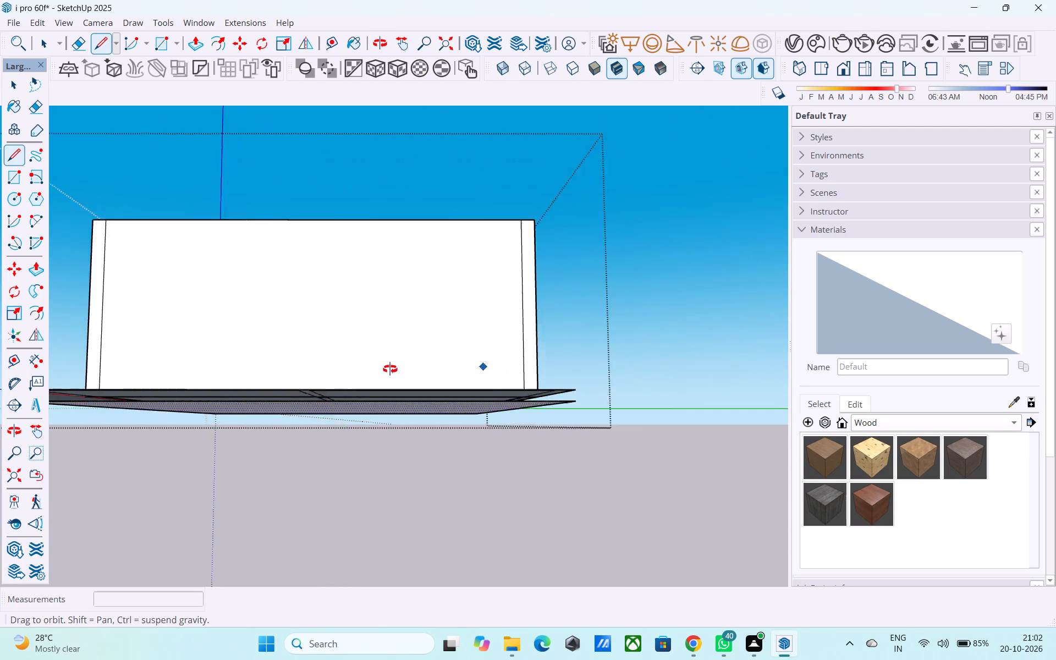
{"action": "middle_click_drag", "start_coordinate": [390, 369], "coordinate": [290, 380]}
{"action": "scroll", "coordinate": [332, 400], "scroll_direction": "up", "scroll_amount": 5}
{"action": "scroll", "coordinate": [308, 372], "scroll_direction": "down", "scroll_amount": 2}
{"action": "middle_click_drag", "start_coordinate": [303, 377], "coordinate": [436, 494], "text": "shift"}
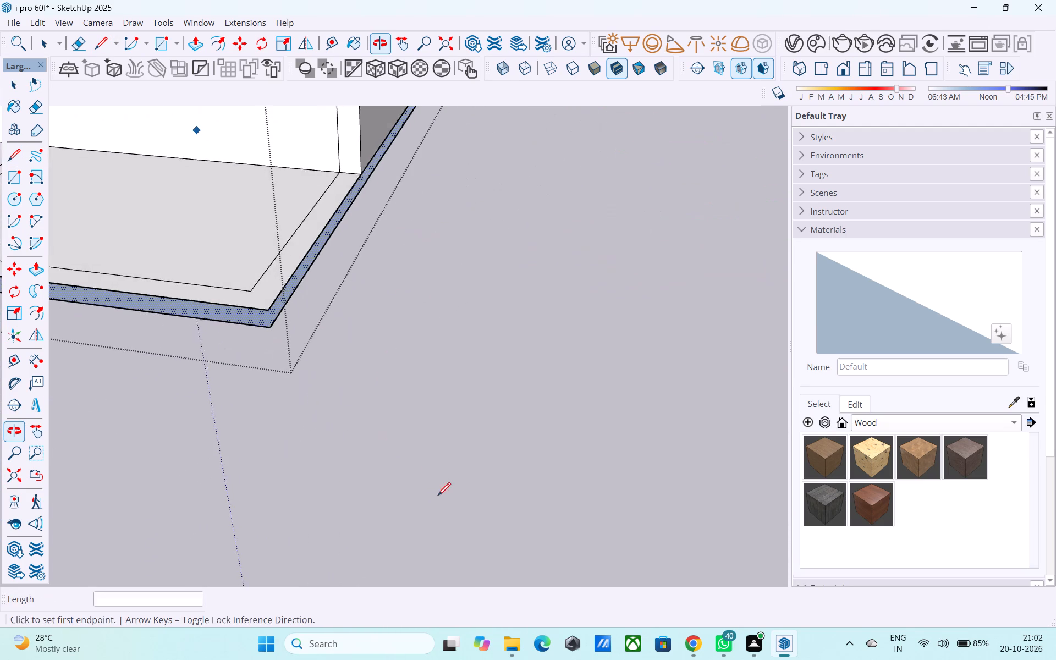
{"action": "scroll", "coordinate": [262, 365], "scroll_direction": "up", "scroll_amount": 5}
{"action": "left_click", "coordinate": [273, 304]}
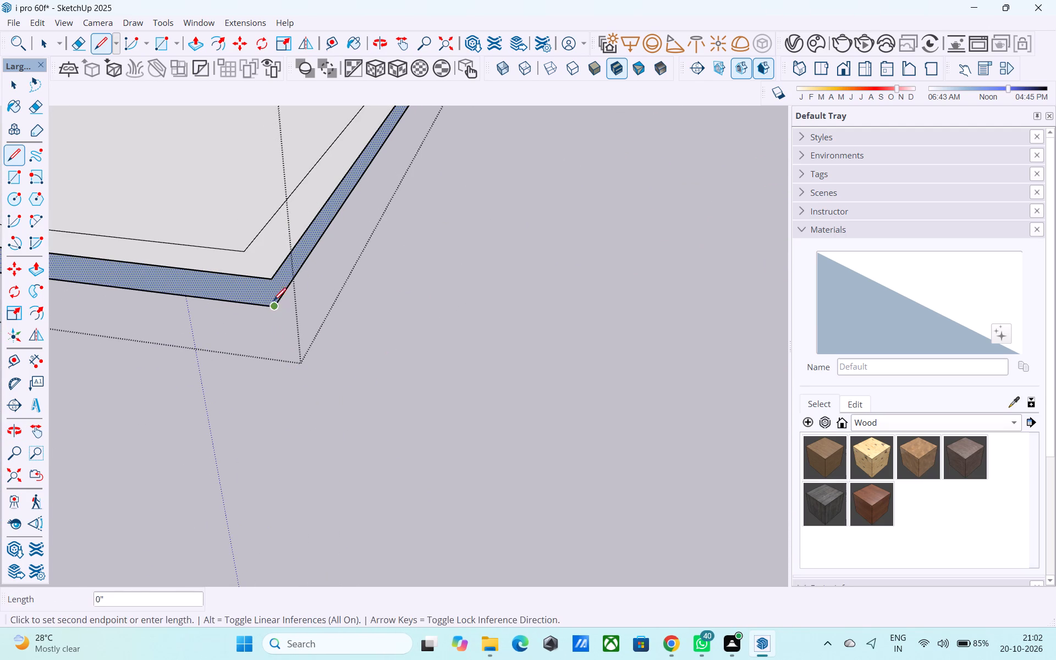
{"action": "left_click", "coordinate": [272, 280]}
{"action": "scroll", "coordinate": [272, 280], "scroll_direction": "down", "scroll_amount": 4}
{"action": "middle_click_drag", "start_coordinate": [272, 280], "coordinate": [306, 359]}
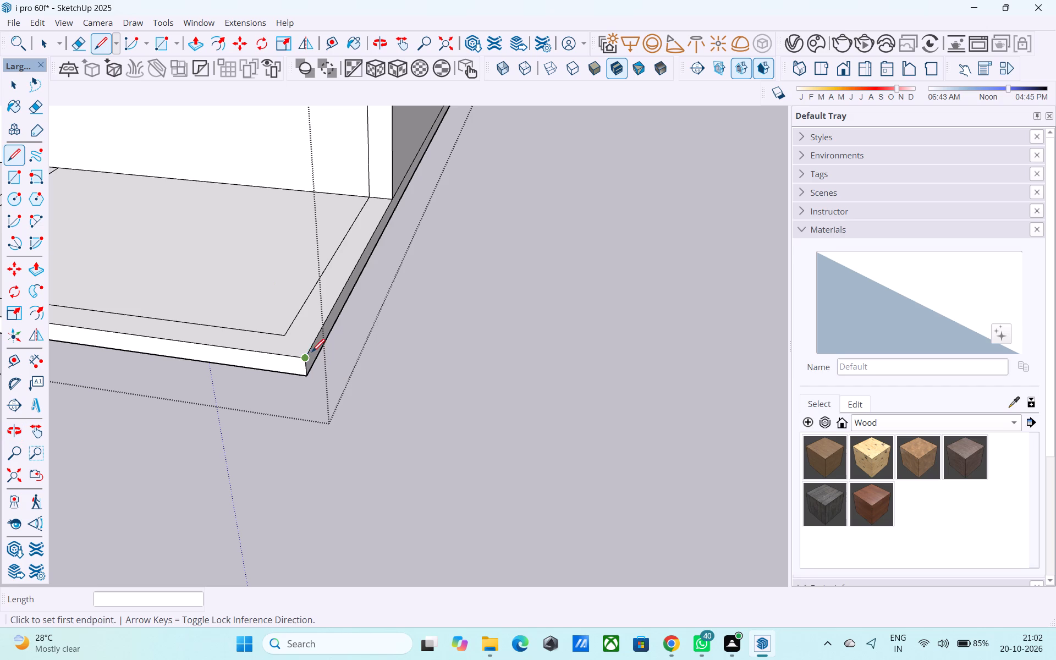
{"action": "scroll", "coordinate": [414, 318], "scroll_direction": "down", "scroll_amount": 5}
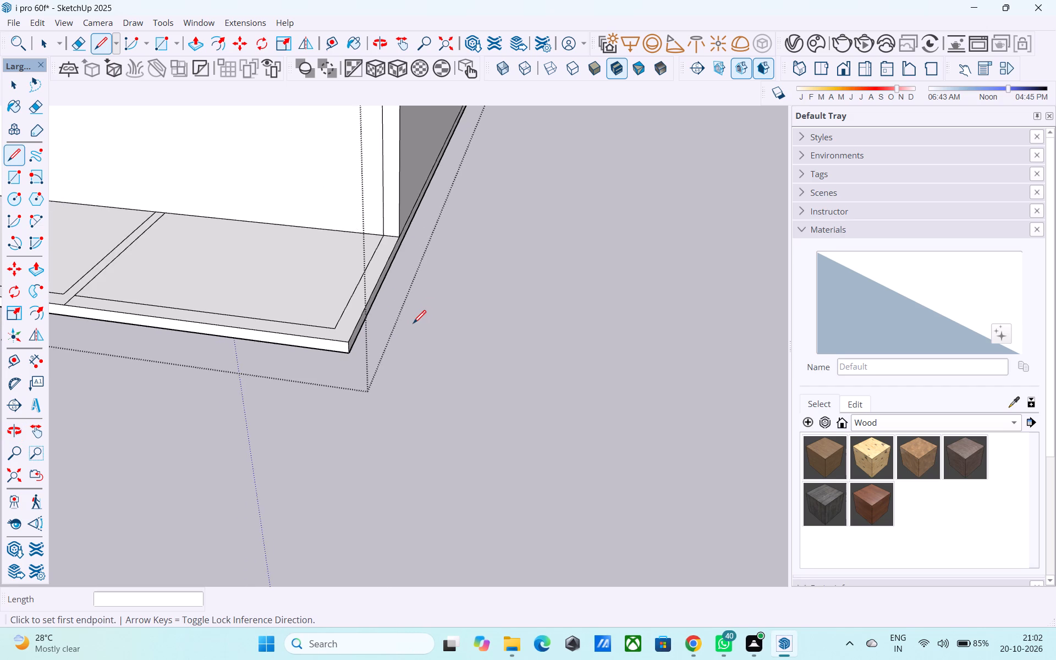
{"action": "scroll", "coordinate": [413, 325], "scroll_direction": "down", "scroll_amount": 5}
{"action": "key", "text": "space"}
Save the model.
{"action": "scroll", "coordinate": [412, 327], "scroll_direction": "down", "scroll_amount": 4}
{"action": "middle_click_drag", "start_coordinate": [380, 346], "coordinate": [446, 351]}
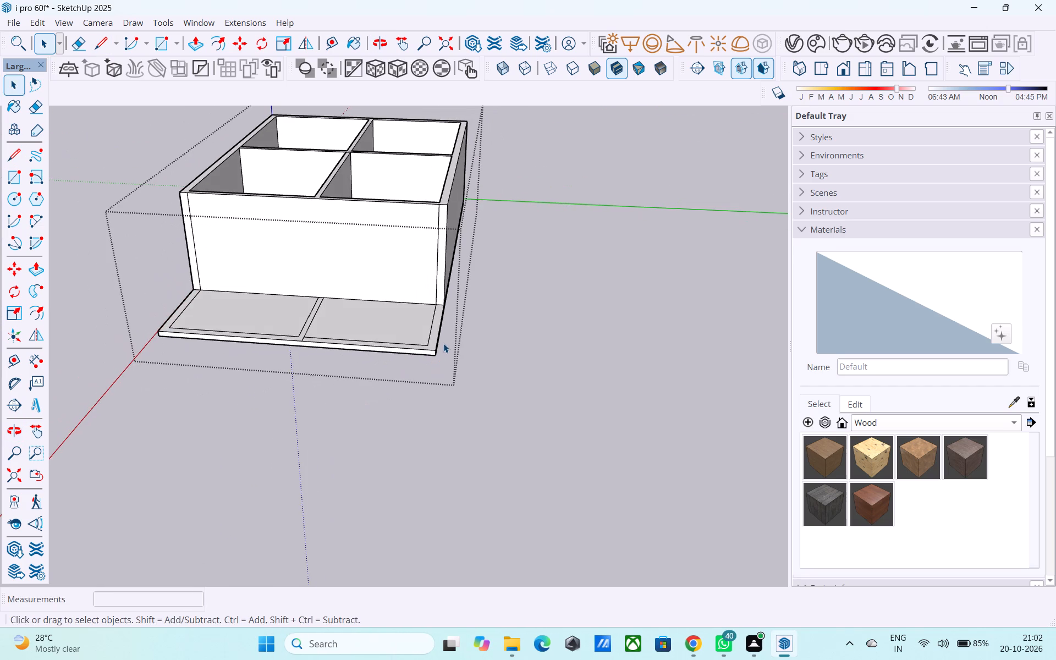
{"action": "key", "text": "ctrl+s"}
Examine the finished base slab, the raised walls and the room openings from several sides and from above.
{"action": "scroll", "coordinate": [442, 340], "scroll_direction": "down", "scroll_amount": 2}
{"action": "middle_click_drag", "start_coordinate": [442, 340], "coordinate": [475, 368]}
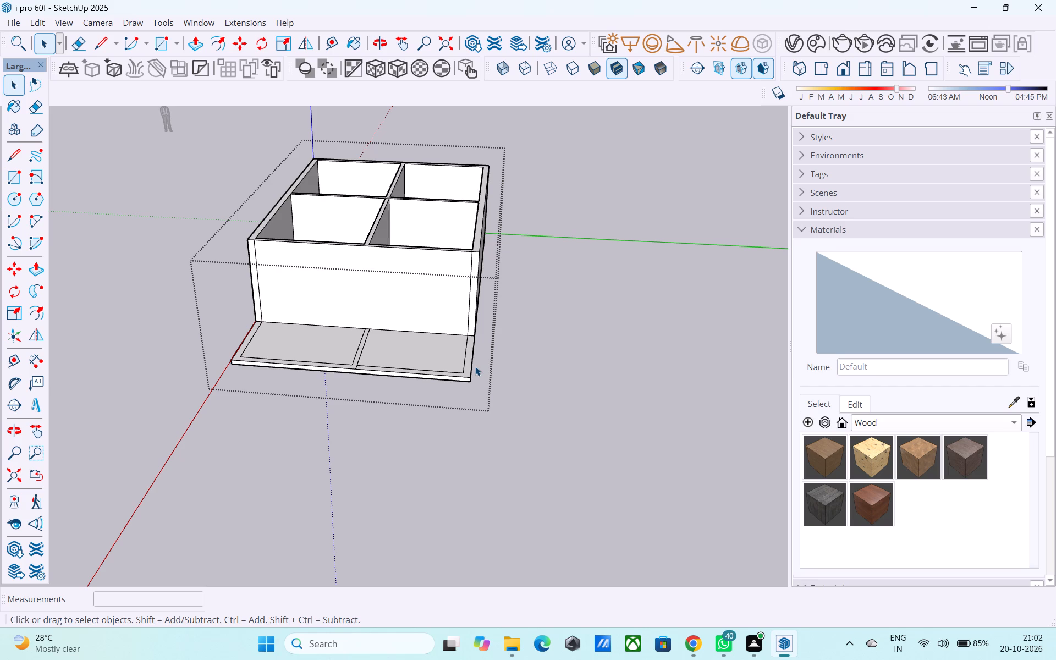
{"action": "middle_click_drag", "start_coordinate": [477, 356], "coordinate": [497, 356]}
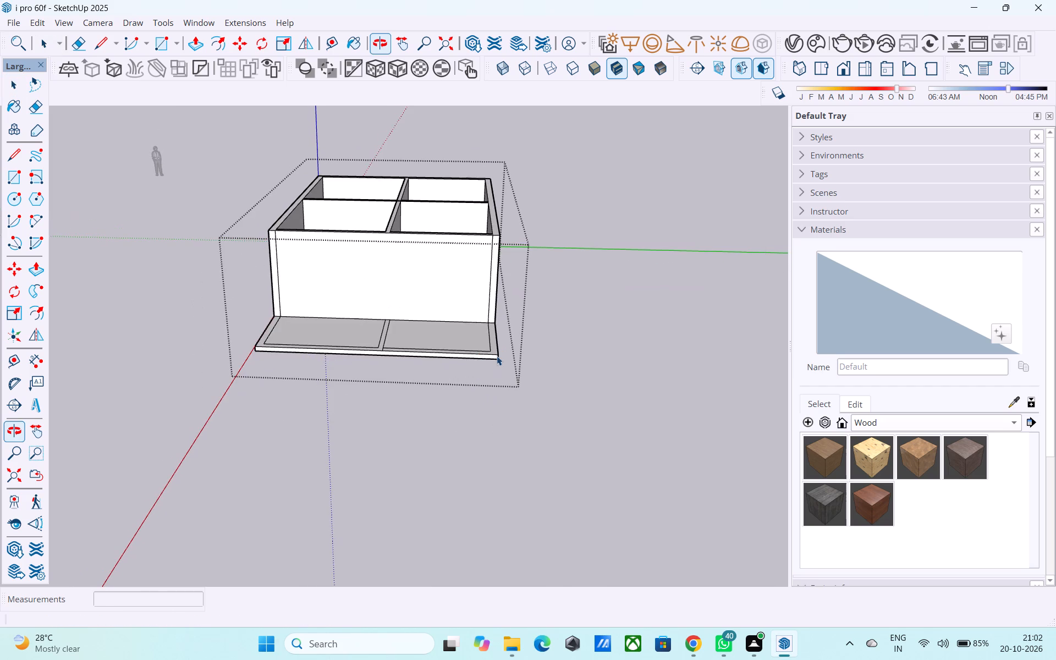
{"action": "middle_click_drag", "start_coordinate": [485, 360], "coordinate": [447, 387], "text": "shift"}
{"action": "middle_click_drag", "start_coordinate": [444, 386], "coordinate": [471, 375], "text": "shift"}
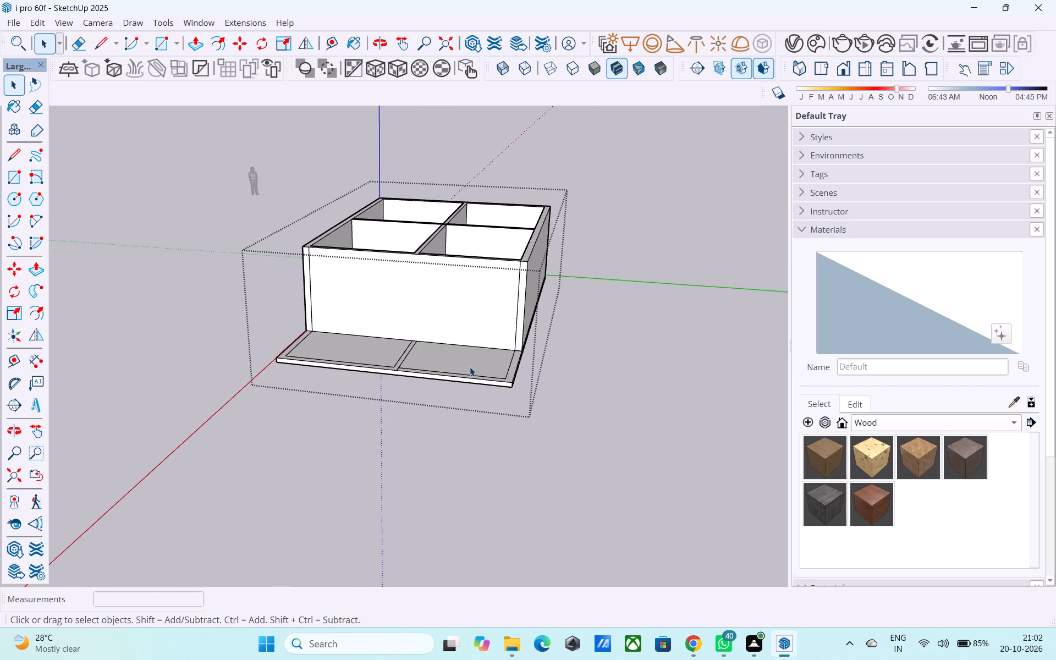
{"action": "scroll", "coordinate": [469, 361], "scroll_direction": "up", "scroll_amount": 1}
{"action": "middle_click_drag", "start_coordinate": [463, 359], "coordinate": [364, 362], "text": "shift"}
{"action": "middle_click_drag", "start_coordinate": [370, 357], "coordinate": [417, 382], "text": "shift"}
{"action": "scroll", "coordinate": [482, 350], "scroll_direction": "up", "scroll_amount": 2}
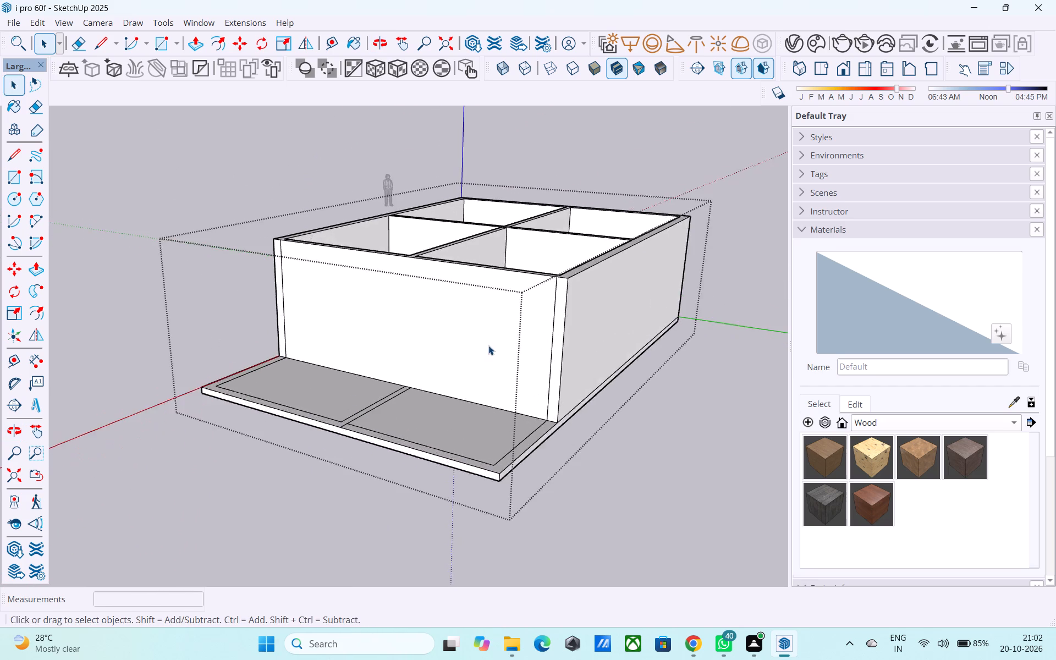
{"action": "scroll", "coordinate": [488, 345], "scroll_direction": "up", "scroll_amount": 4}
{"action": "scroll", "coordinate": [487, 345], "scroll_direction": "down", "scroll_amount": 4}
{"action": "middle_click_drag", "start_coordinate": [487, 346], "coordinate": [432, 410]}
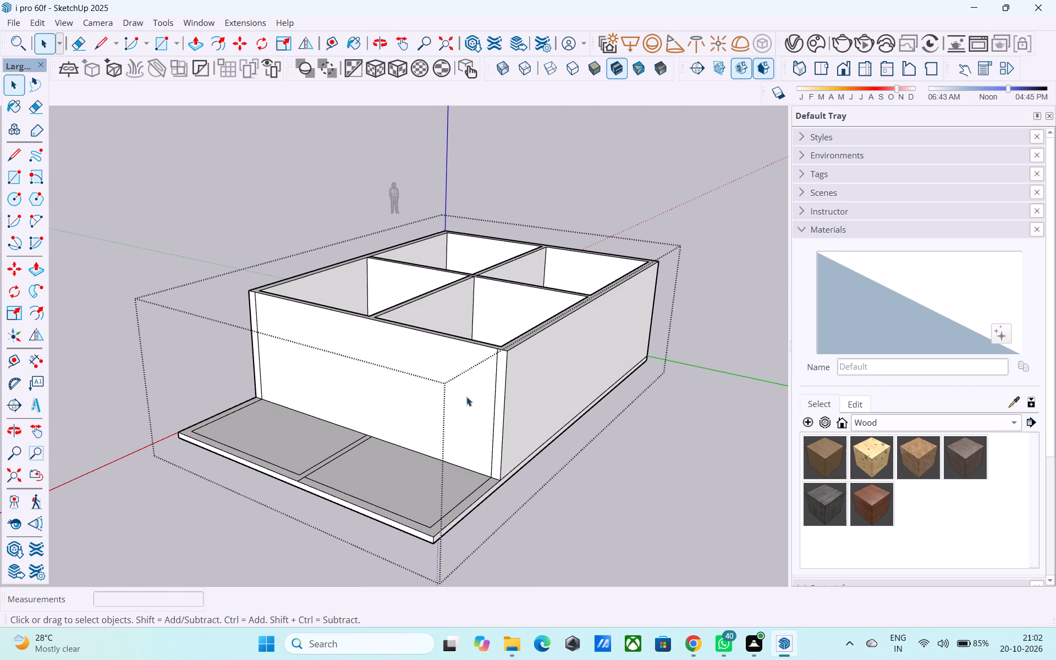
{"action": "middle_click_drag", "start_coordinate": [508, 387], "coordinate": [485, 413], "text": "shift"}
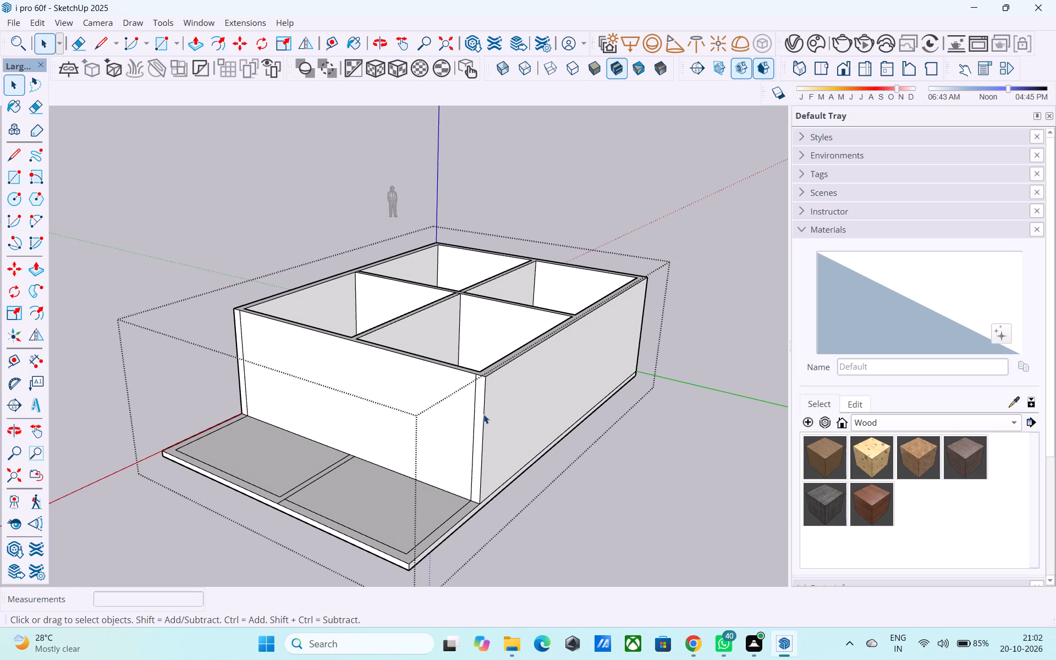
{"action": "middle_click_drag", "start_coordinate": [483, 414], "coordinate": [544, 457]}
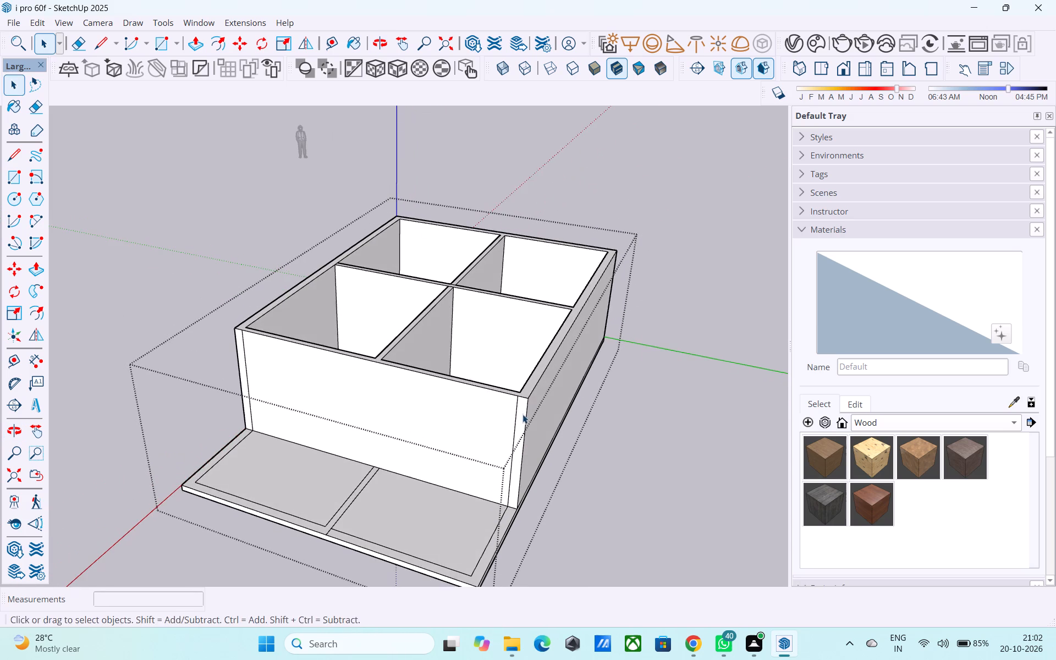
{"action": "middle_click_drag", "start_coordinate": [522, 415], "coordinate": [536, 255]}
{"action": "middle_click_drag", "start_coordinate": [519, 291], "coordinate": [599, 533], "text": "shift"}
{"action": "middle_click_drag", "start_coordinate": [567, 479], "coordinate": [535, 598]}
{"action": "scroll", "coordinate": [535, 598], "scroll_direction": "up", "scroll_amount": 1}
{"action": "middle_click_drag", "start_coordinate": [498, 485], "coordinate": [512, 474], "text": "shift"}
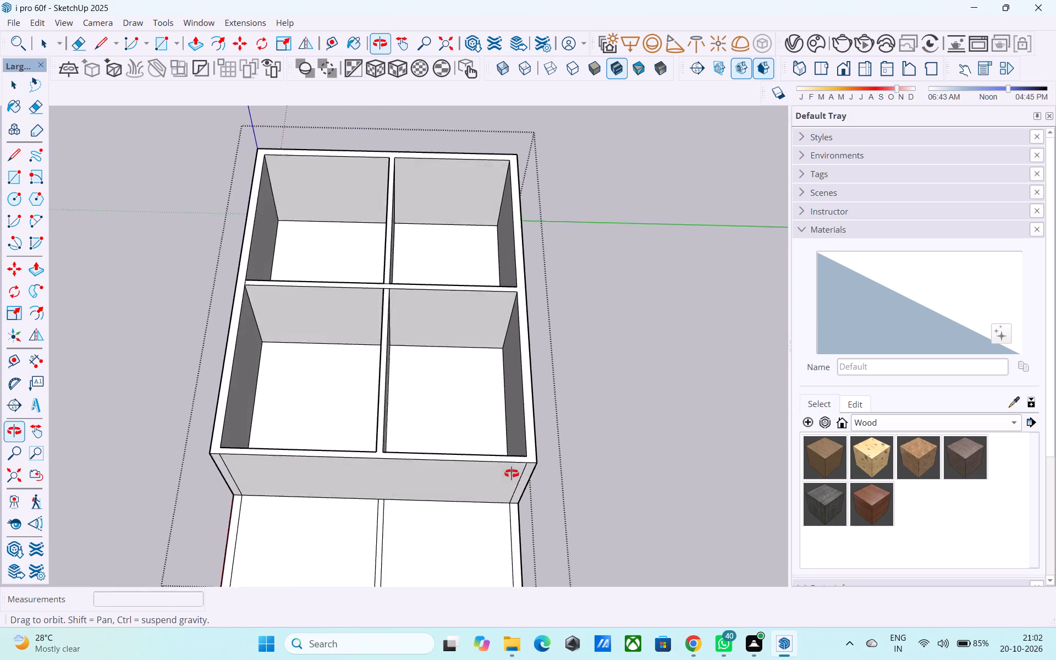
{"action": "middle_click_drag", "start_coordinate": [512, 474], "coordinate": [518, 442], "text": "shift"}
{"action": "scroll", "coordinate": [383, 432], "scroll_direction": "up", "scroll_amount": 4}
{"action": "scroll", "coordinate": [383, 430], "scroll_direction": "down", "scroll_amount": 5}
{"action": "middle_click_drag", "start_coordinate": [383, 430], "coordinate": [651, 606]}
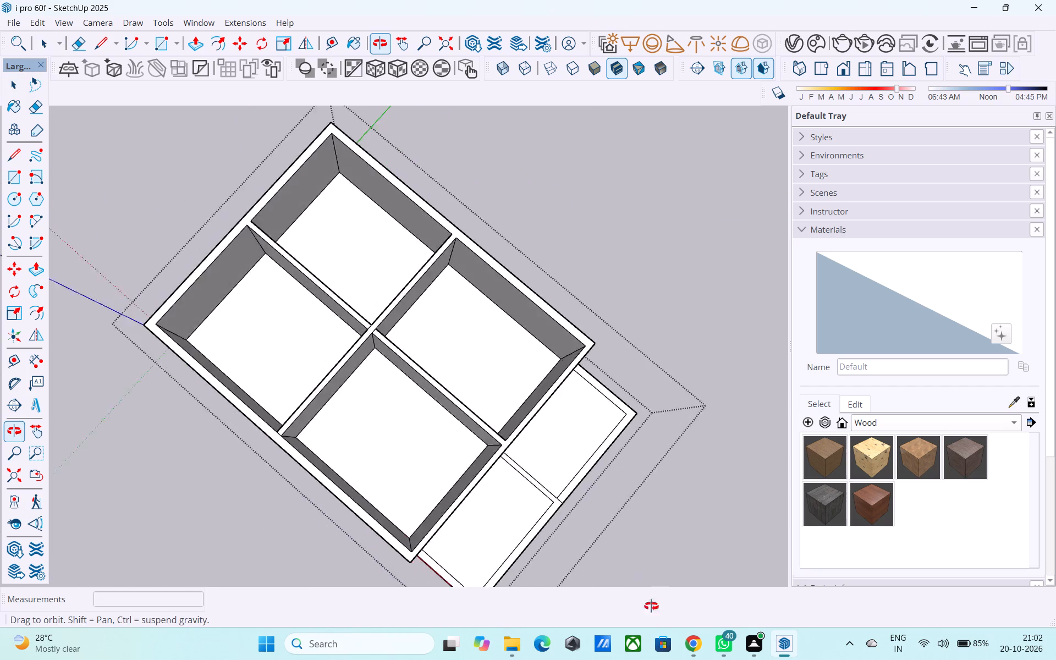
{"action": "middle_click_drag", "start_coordinate": [651, 606], "coordinate": [411, 330]}
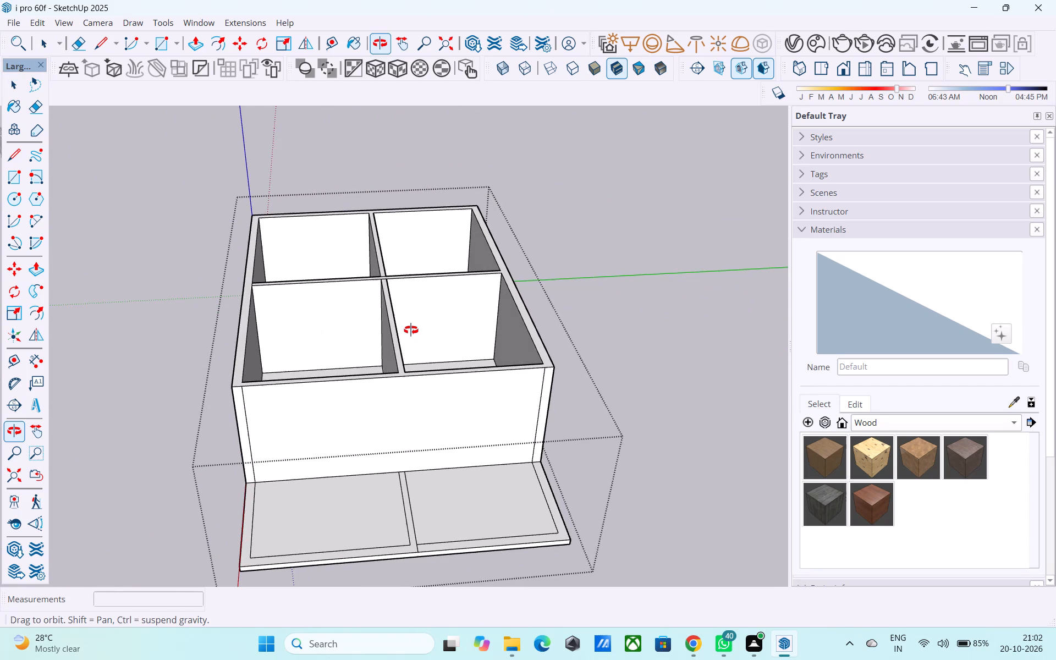
{"action": "middle_click_drag", "start_coordinate": [411, 330], "coordinate": [413, 330]}
{"action": "middle_click_drag", "start_coordinate": [379, 365], "coordinate": [393, 351]}
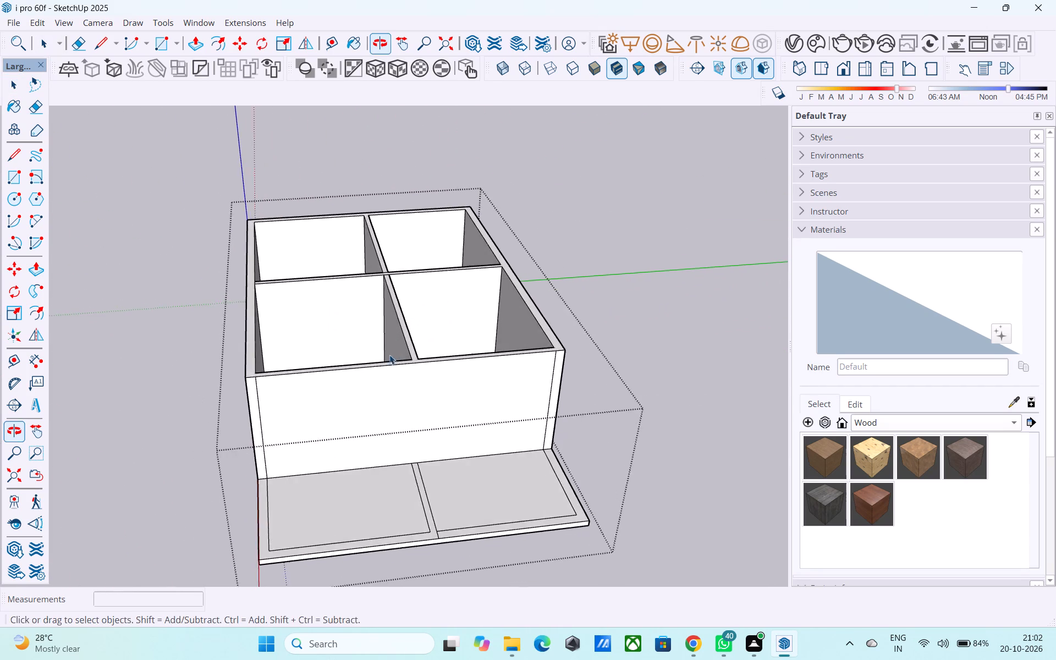
Draw a 6" line across the top of the cross wall facing the flat rooms, extending the middle divider's edge outward.
{"action": "scroll", "coordinate": [379, 362], "scroll_direction": "up", "scroll_amount": 5}
{"action": "scroll", "coordinate": [372, 369], "scroll_direction": "down", "scroll_amount": 5}
{"action": "middle_click_drag", "start_coordinate": [372, 376], "coordinate": [380, 420]}
{"action": "scroll", "coordinate": [412, 407], "scroll_direction": "up", "scroll_amount": 4}
{"action": "key", "text": "l"}
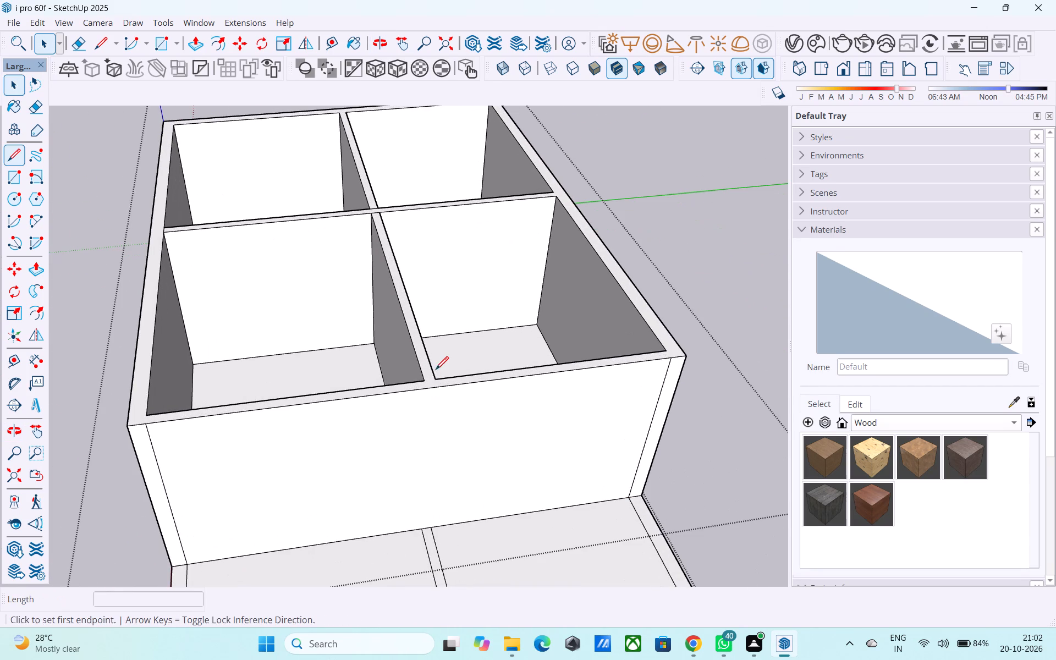
{"action": "scroll", "coordinate": [436, 366], "scroll_direction": "up", "scroll_amount": 3}
{"action": "left_click", "coordinate": [438, 383]}
{"action": "left_click", "coordinate": [439, 399]}
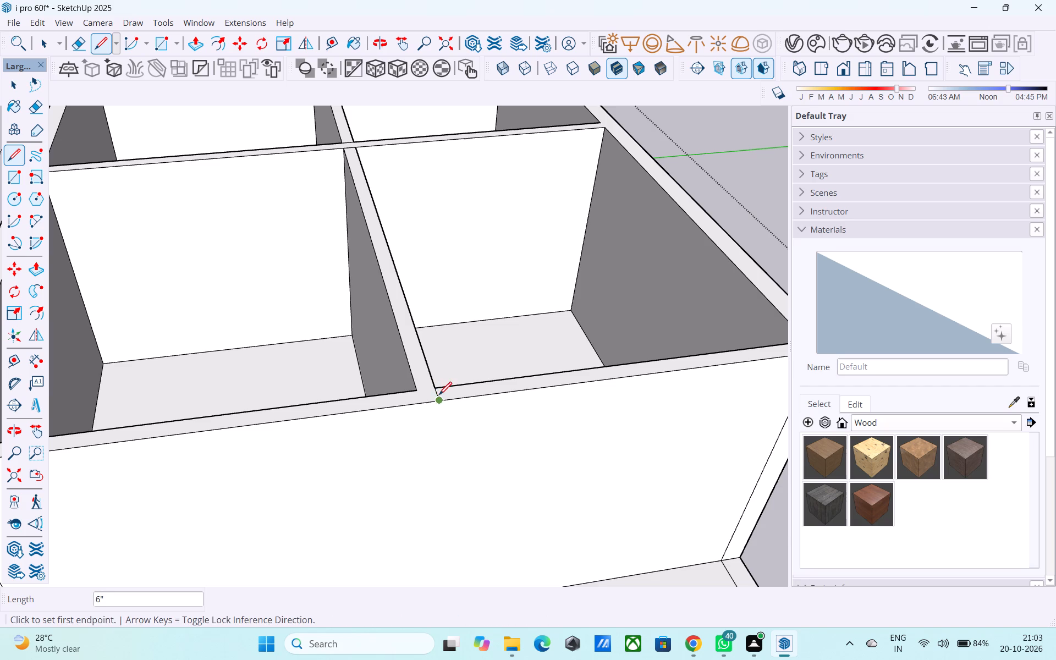
{"action": "scroll", "coordinate": [439, 393], "scroll_direction": "down", "scroll_amount": 5}
{"action": "key", "text": "space"}
Draw a rectangle over the open top of the room at the origin corner, between its opposite inner wall corners.
{"action": "scroll", "coordinate": [438, 393], "scroll_direction": "down", "scroll_amount": 4}
{"action": "middle_click_drag", "start_coordinate": [438, 393], "coordinate": [431, 424]}
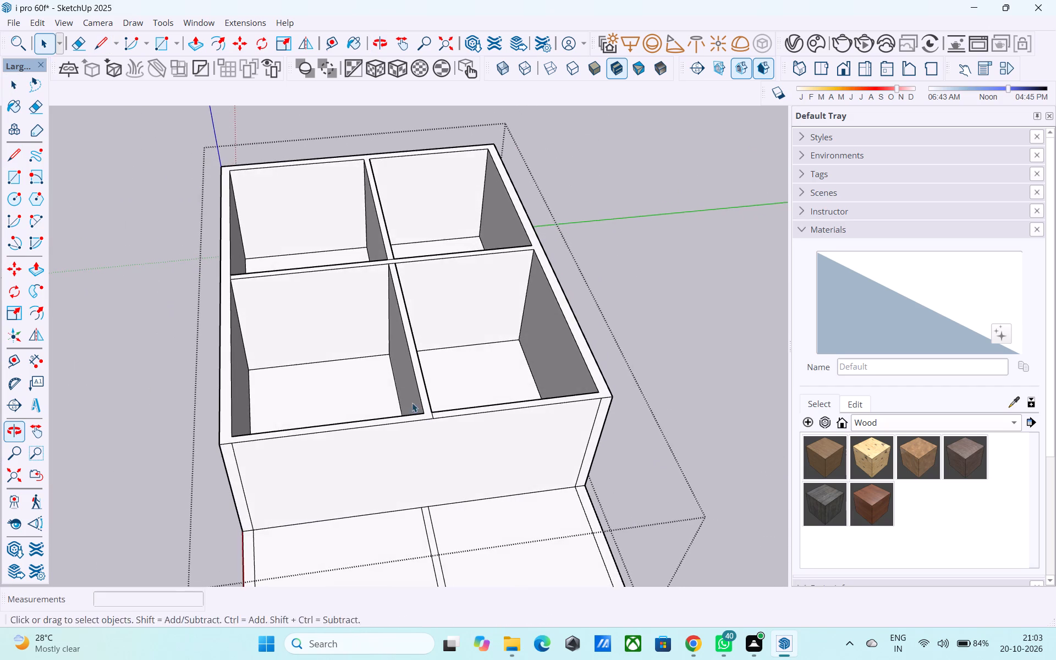
{"action": "middle_click_drag", "start_coordinate": [397, 381], "coordinate": [405, 578], "text": "shift"}
{"action": "middle_click_drag", "start_coordinate": [298, 437], "coordinate": [230, 380]}
{"action": "scroll", "coordinate": [224, 357], "scroll_direction": "up", "scroll_amount": 5}
{"action": "key", "text": "r"}
{"action": "left_click", "coordinate": [245, 293]}
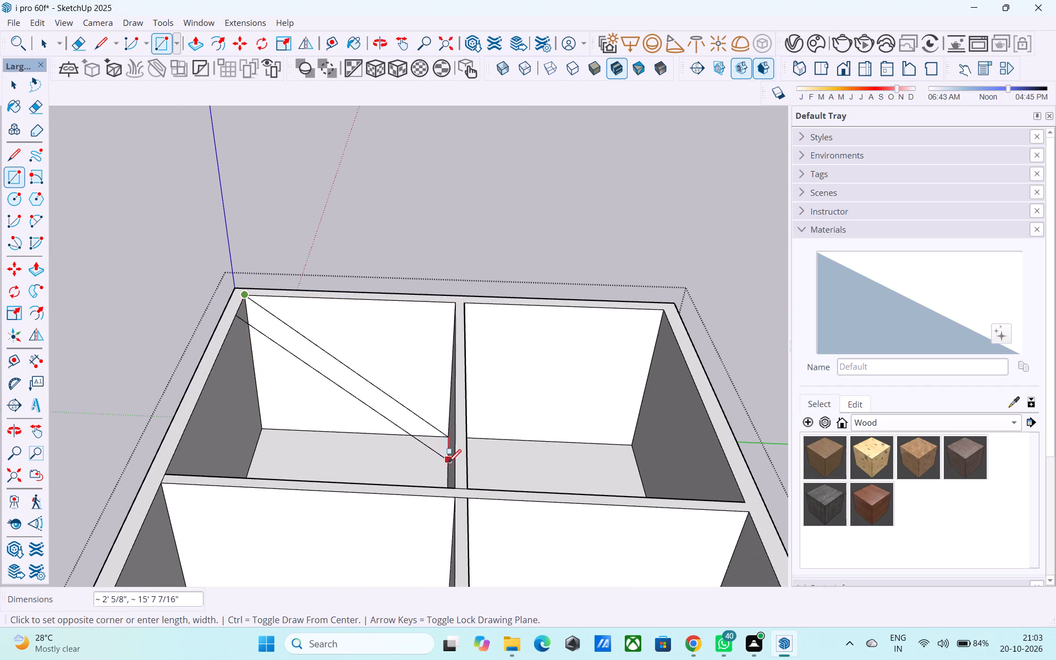
{"action": "left_click", "coordinate": [458, 485]}
Reverse the new rectangular face covering the top of the room at the origin corner.
{"action": "scroll", "coordinate": [433, 431], "scroll_direction": "down", "scroll_amount": 3}
{"action": "middle_click_drag", "start_coordinate": [432, 430], "coordinate": [483, 516]}
{"action": "key", "text": "space"}
{"action": "left_click", "coordinate": [415, 455]}
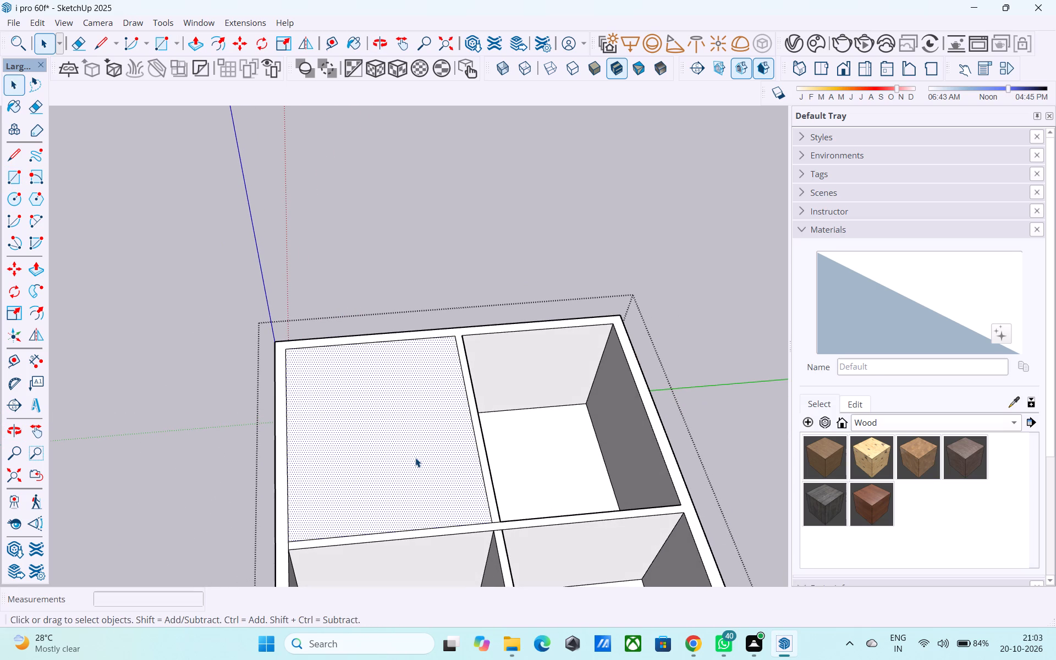
{"action": "right_click", "coordinate": [416, 458]}
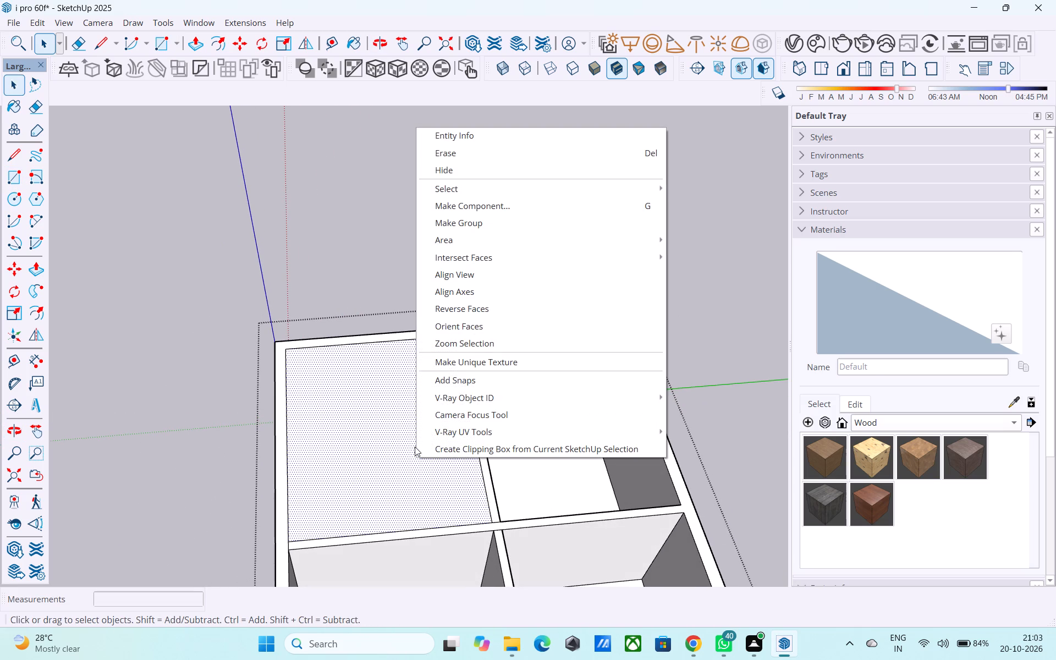
{"action": "left_click", "coordinate": [469, 317]}
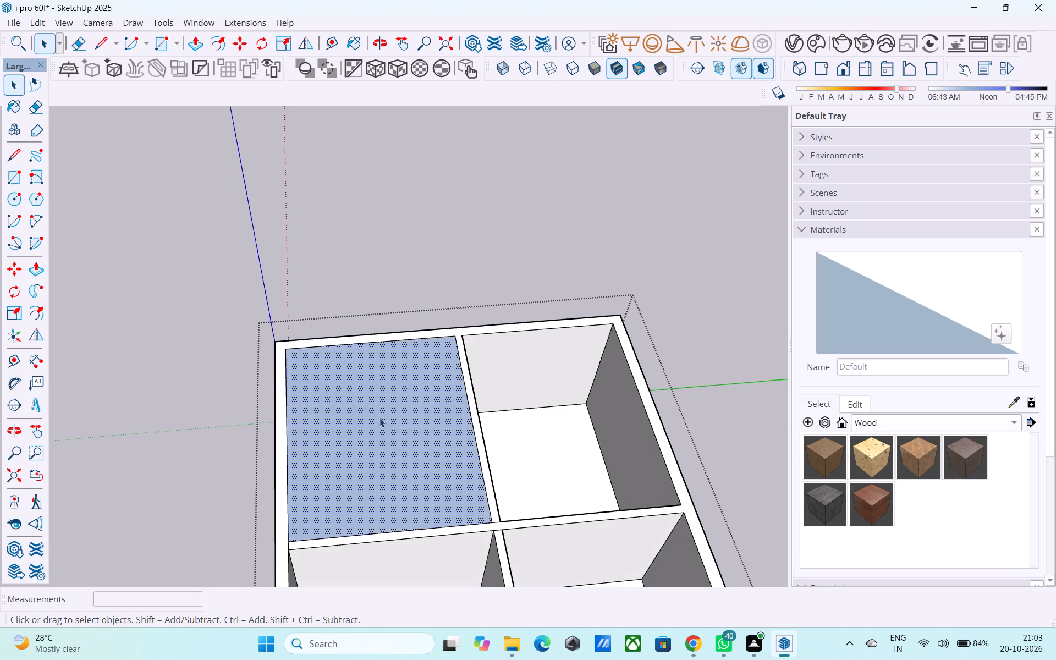
Draw a 6" vertical line upward from the covered room's inner wall corner nearest the origin.
{"action": "key", "text": "l"}
{"action": "scroll", "coordinate": [255, 357], "scroll_direction": "up", "scroll_amount": 8}
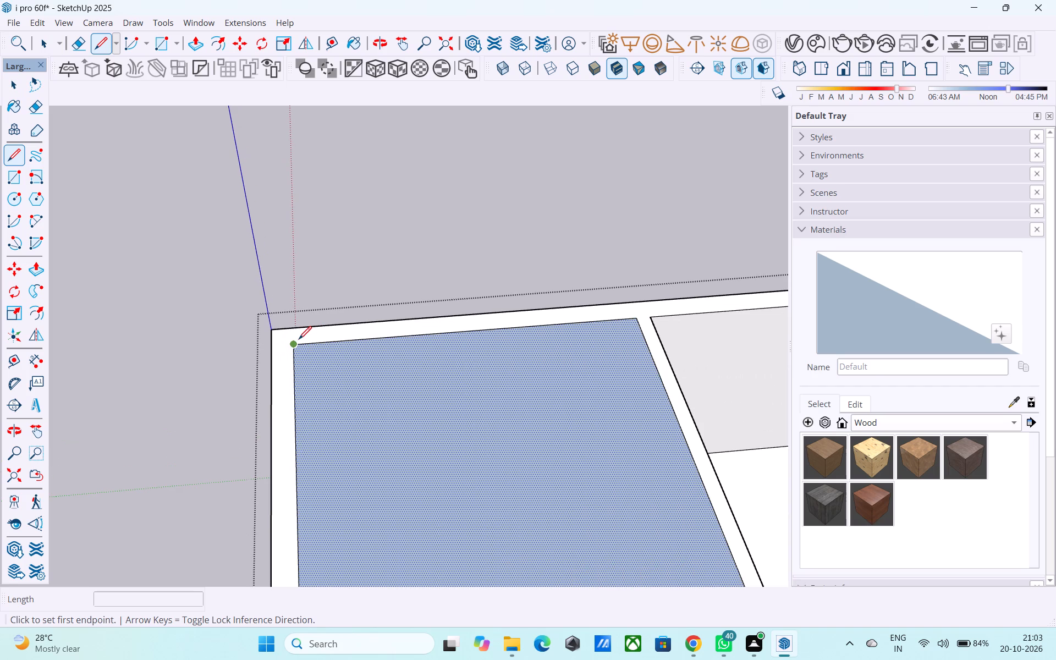
{"action": "left_click", "coordinate": [296, 340]}
{"action": "middle_click_drag", "start_coordinate": [294, 348], "coordinate": [277, 244]}
{"action": "scroll", "coordinate": [301, 280], "scroll_direction": "up", "scroll_amount": 3}
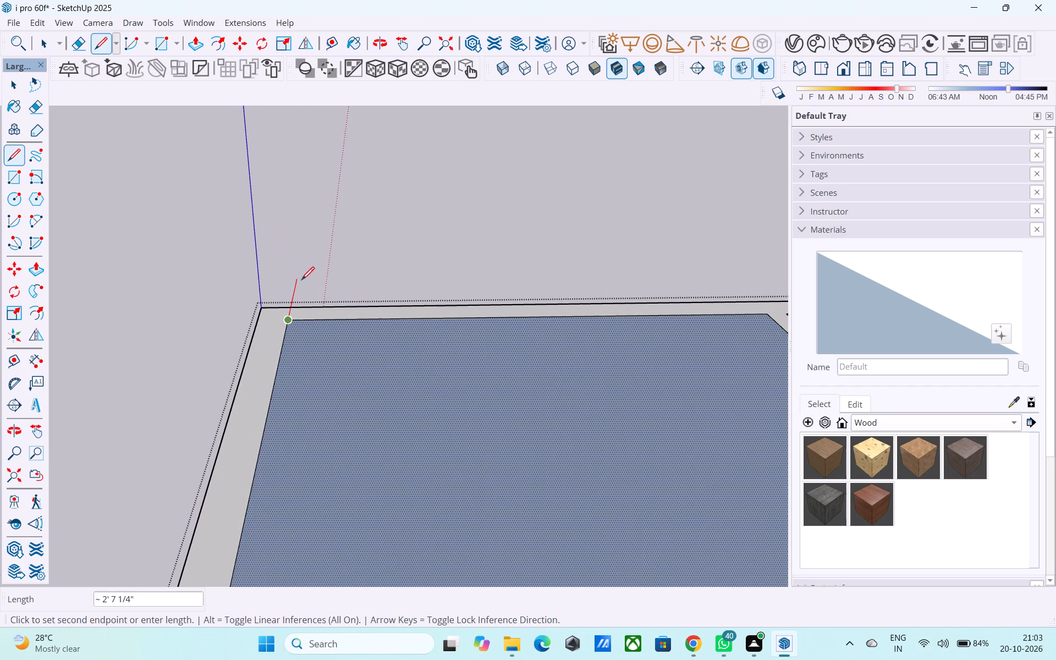
{"action": "middle_click_drag", "start_coordinate": [279, 298], "coordinate": [273, 277], "text": "shift"}
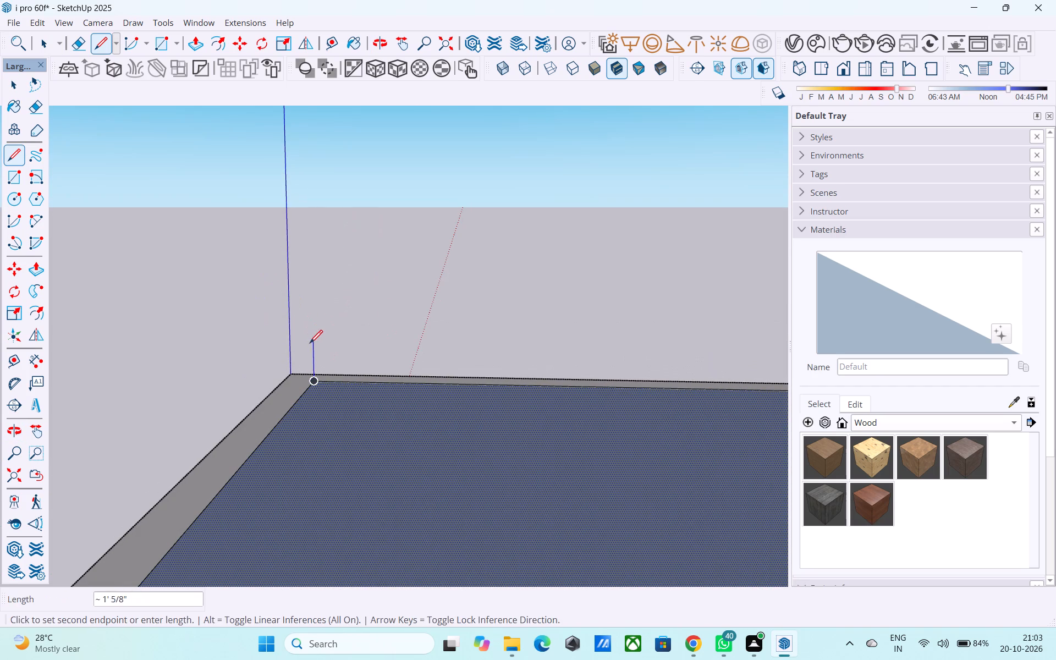
{"action": "type", "text": "6\""}
{"action": "key", "text": "Return"}
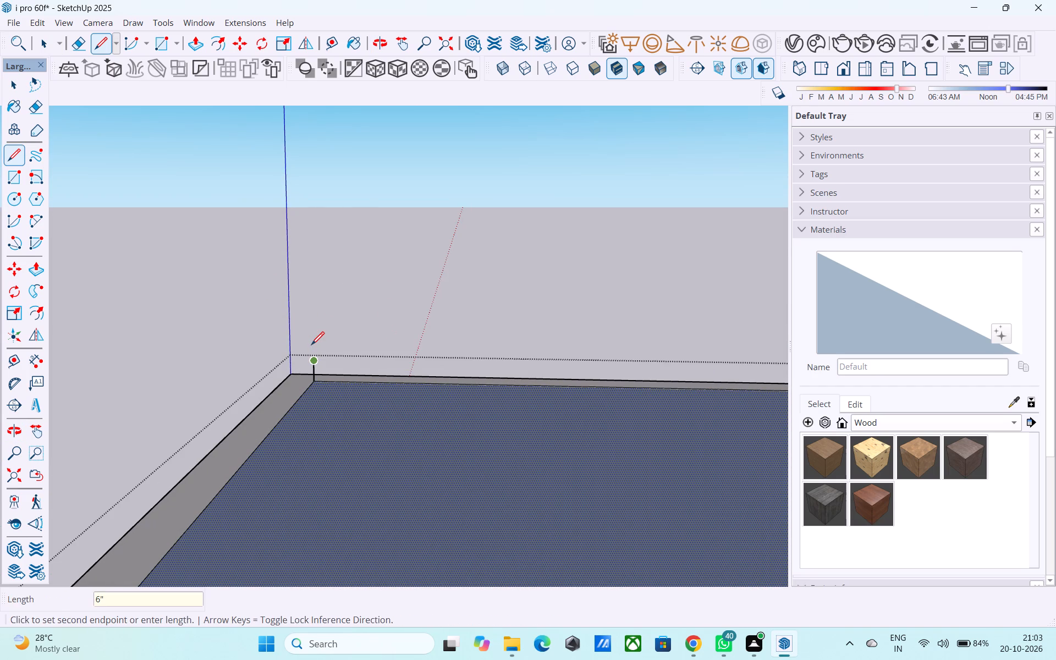
Draw a 6" vertical line upward from the diagonally opposite inner corner of the covered room.
{"action": "scroll", "coordinate": [306, 320], "scroll_direction": "down", "scroll_amount": 5}
{"action": "middle_click_drag", "start_coordinate": [301, 318], "coordinate": [279, 273], "text": "shift"}
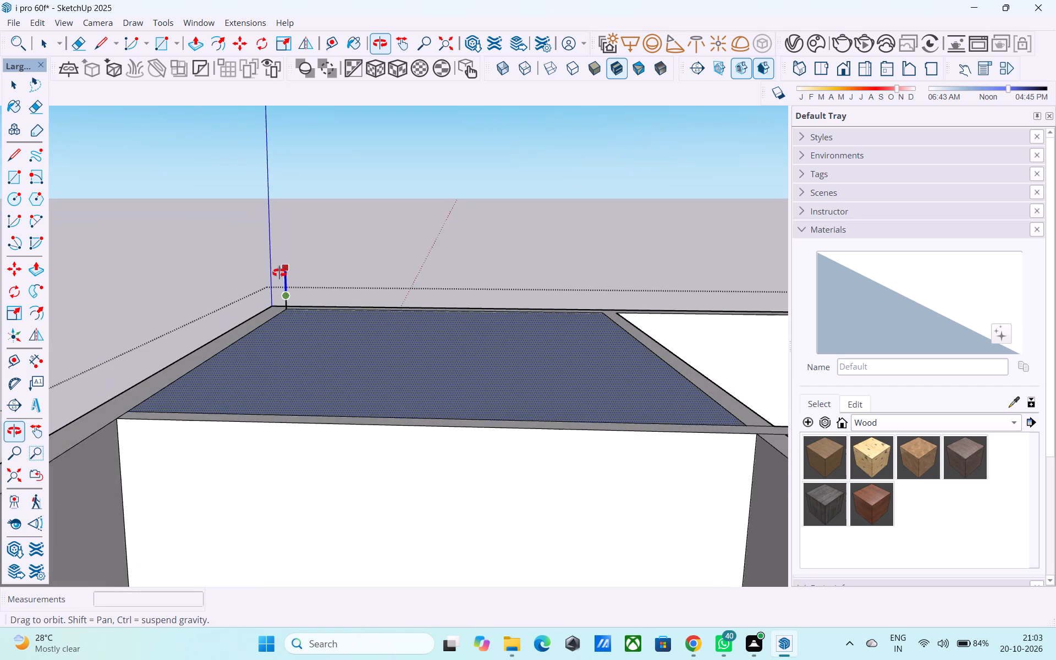
{"action": "middle_click_drag", "start_coordinate": [279, 273], "coordinate": [279, 273], "text": "shift"}
{"action": "key", "text": "l"}
{"action": "middle_click_drag", "start_coordinate": [603, 378], "coordinate": [508, 414], "text": "shift"}
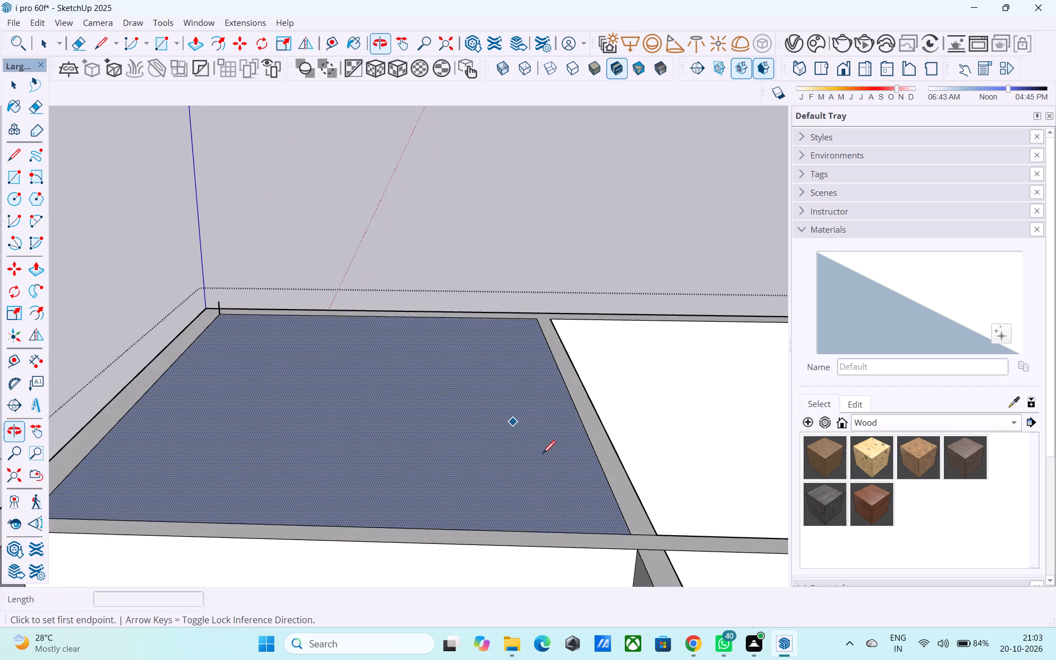
{"action": "scroll", "coordinate": [587, 505], "scroll_direction": "up", "scroll_amount": 4}
{"action": "middle_click_drag", "start_coordinate": [617, 530], "coordinate": [536, 394], "text": "shift"}
{"action": "left_click", "coordinate": [567, 402]}
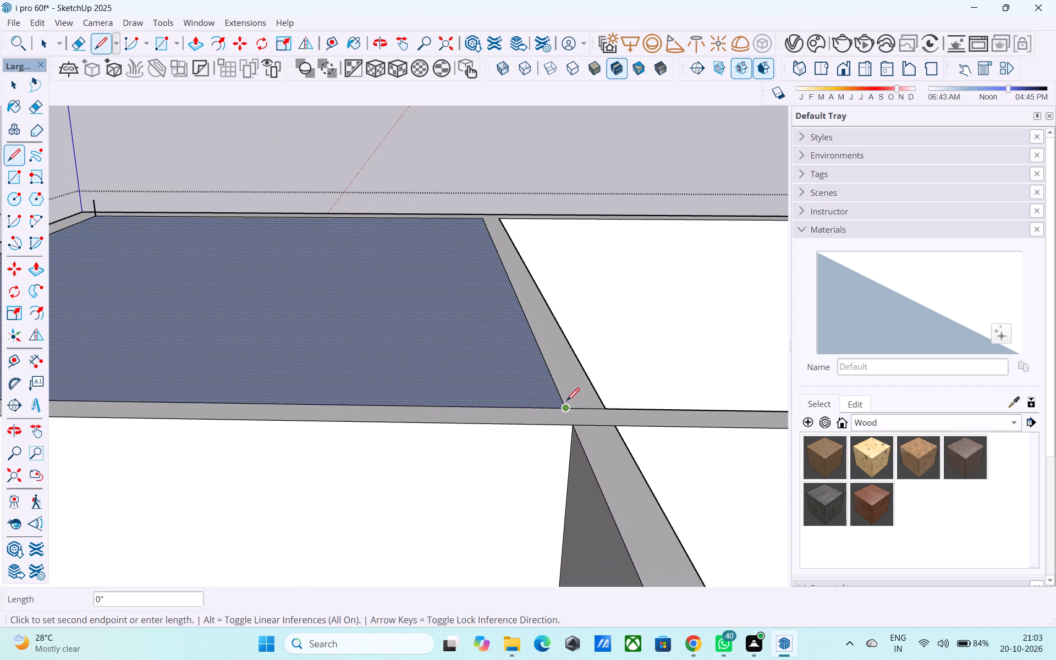
{"action": "middle_click_drag", "start_coordinate": [563, 344], "coordinate": [563, 312]}
{"action": "scroll", "coordinate": [566, 313], "scroll_direction": "up", "scroll_amount": 1}
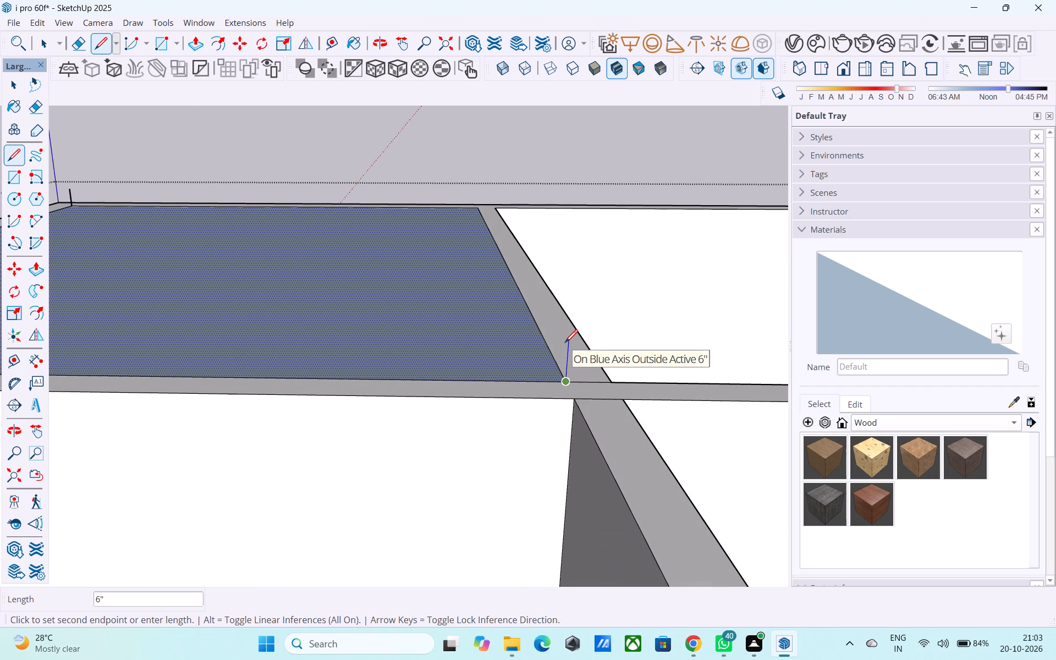
{"action": "type", "text": "6\""}
{"action": "key", "text": "Return"}
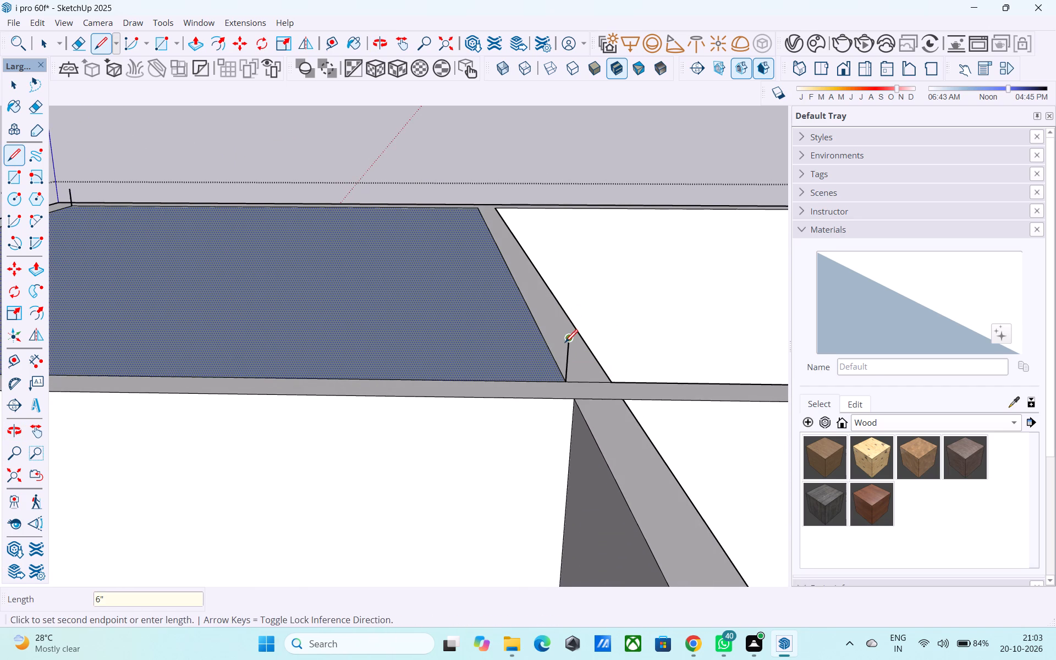
Draw a rectangle between the tops of the two 6" vertical lines, above the room's cover face.
{"action": "key", "text": "r"}
{"action": "scroll", "coordinate": [565, 342], "scroll_direction": "down", "scroll_amount": 6}
{"action": "middle_click_drag", "start_coordinate": [532, 353], "coordinate": [676, 351], "text": "shift"}
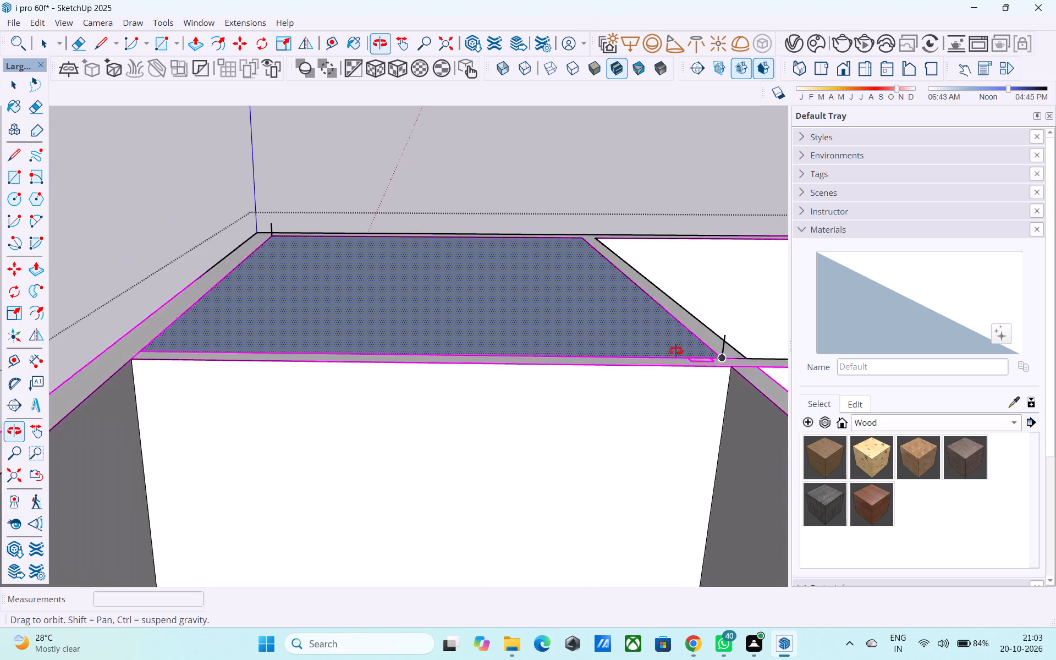
{"action": "middle_click_drag", "start_coordinate": [676, 351], "coordinate": [603, 360], "text": "shift"}
{"action": "scroll", "coordinate": [289, 224], "scroll_direction": "up", "scroll_amount": 4}
{"action": "left_click", "coordinate": [279, 216]}
{"action": "scroll", "coordinate": [279, 213], "scroll_direction": "down", "scroll_amount": 6}
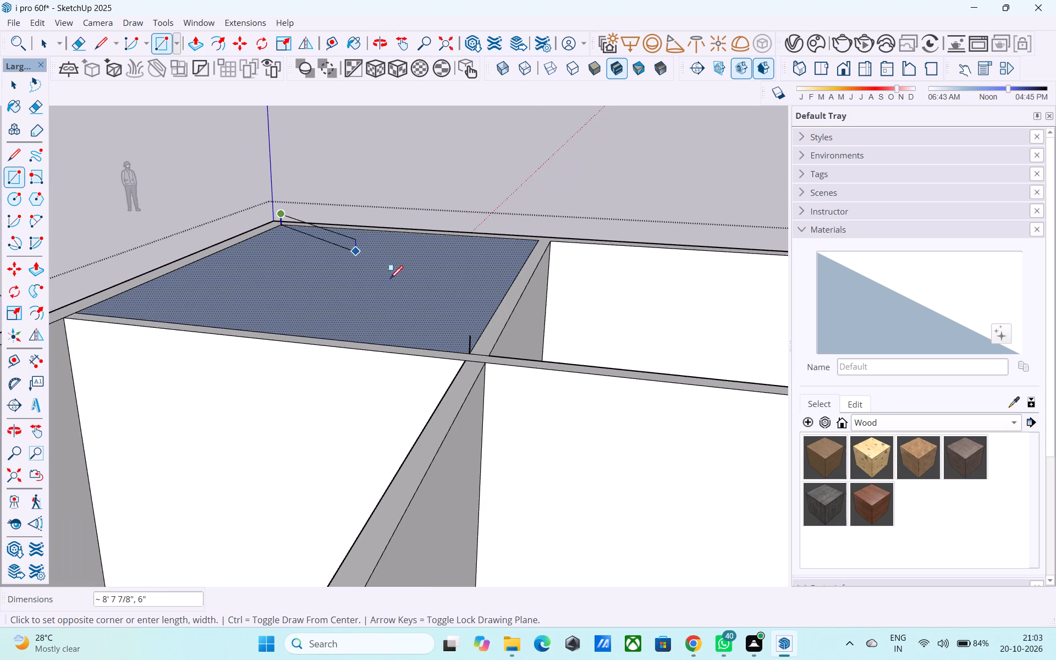
{"action": "left_click", "coordinate": [469, 336]}
Draw a vertical edge joining the cover face to the raised rectangle at the open corner beside the red-axis outer wall.
{"action": "scroll", "coordinate": [469, 336], "scroll_direction": "down", "scroll_amount": 5}
{"action": "middle_click_drag", "start_coordinate": [468, 338], "coordinate": [647, 335]}
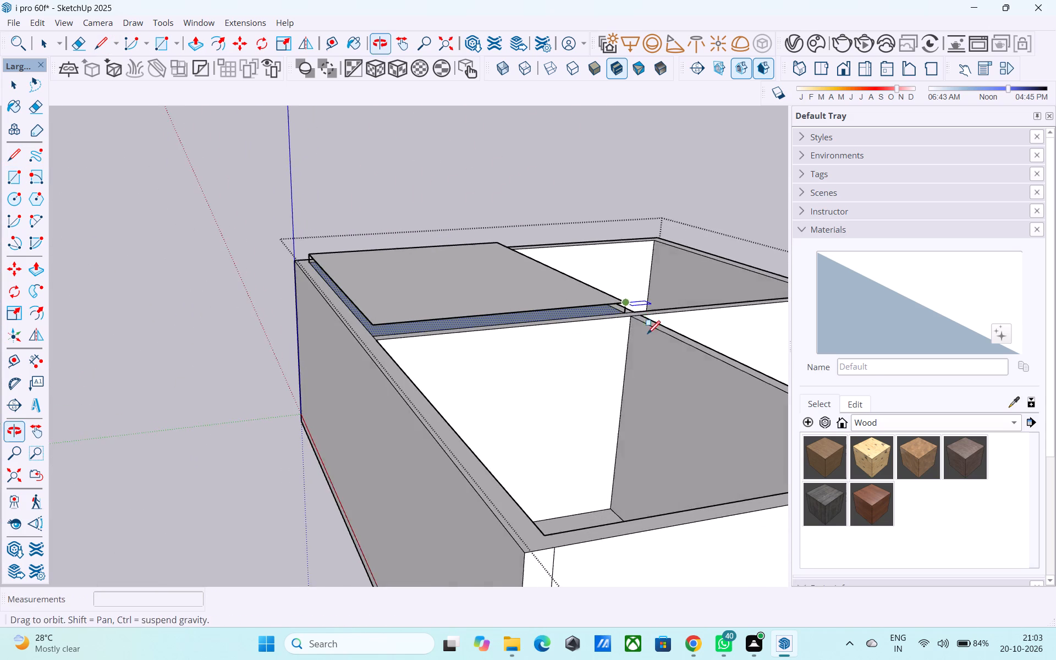
{"action": "middle_click_drag", "start_coordinate": [647, 335], "coordinate": [647, 334]}
{"action": "scroll", "coordinate": [449, 321], "scroll_direction": "up", "scroll_amount": 4}
{"action": "key", "text": "l"}
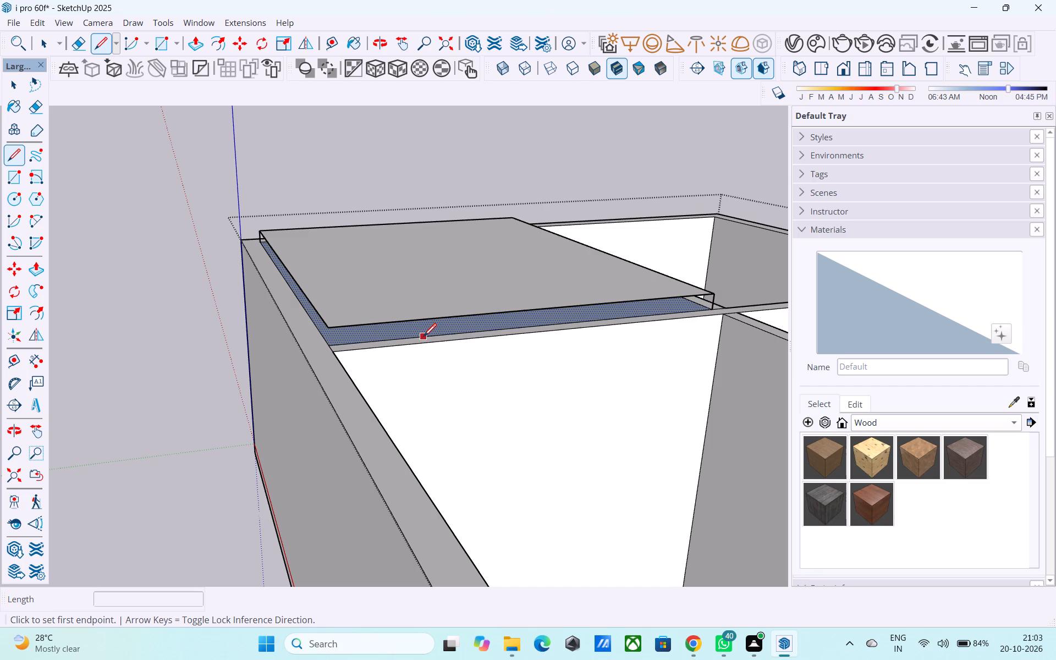
{"action": "scroll", "coordinate": [492, 306], "scroll_direction": "down", "scroll_amount": 3}
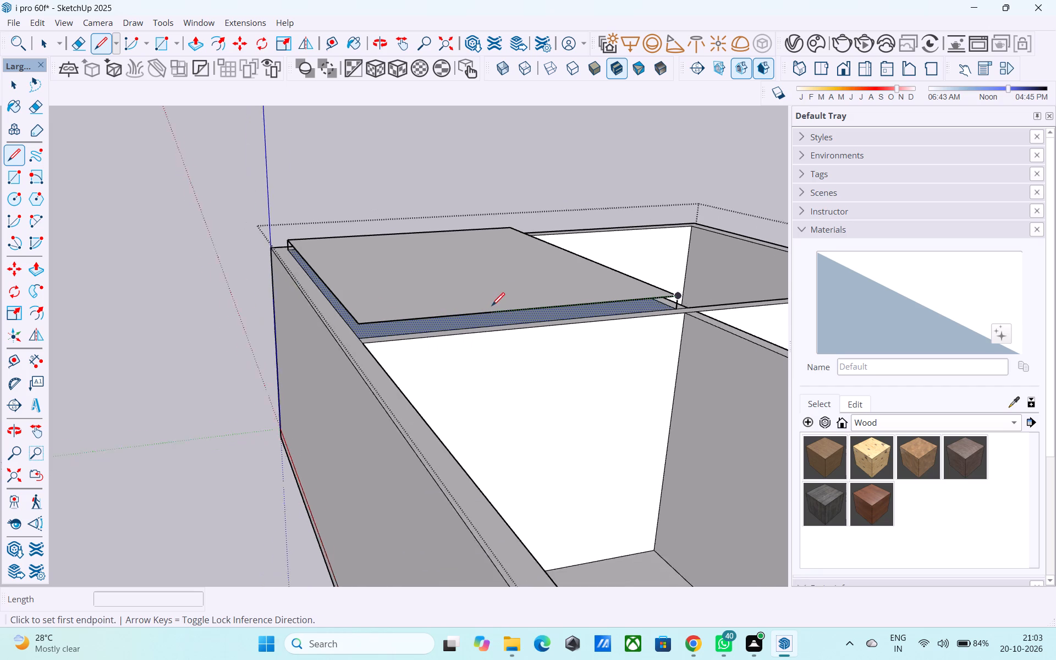
{"action": "scroll", "coordinate": [492, 307], "scroll_direction": "down", "scroll_amount": 1}
{"action": "middle_click_drag", "start_coordinate": [475, 366], "coordinate": [465, 416]}
{"action": "scroll", "coordinate": [355, 407], "scroll_direction": "up", "scroll_amount": 14}
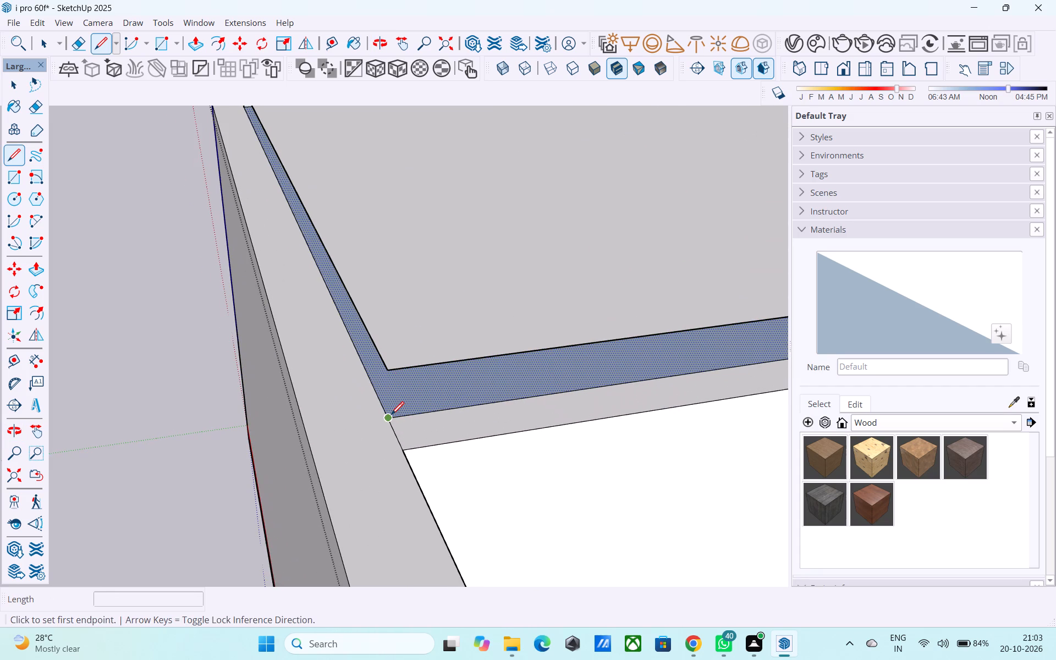
{"action": "left_click", "coordinate": [389, 416]}
{"action": "left_click", "coordinate": [389, 371]}
Draw a vertical edge joining the cover face to the raised rectangle at the open corner beside the green-axis outer wall.
{"action": "scroll", "coordinate": [392, 369], "scroll_direction": "down", "scroll_amount": 11}
{"action": "middle_click_drag", "start_coordinate": [367, 406], "coordinate": [736, 408]}
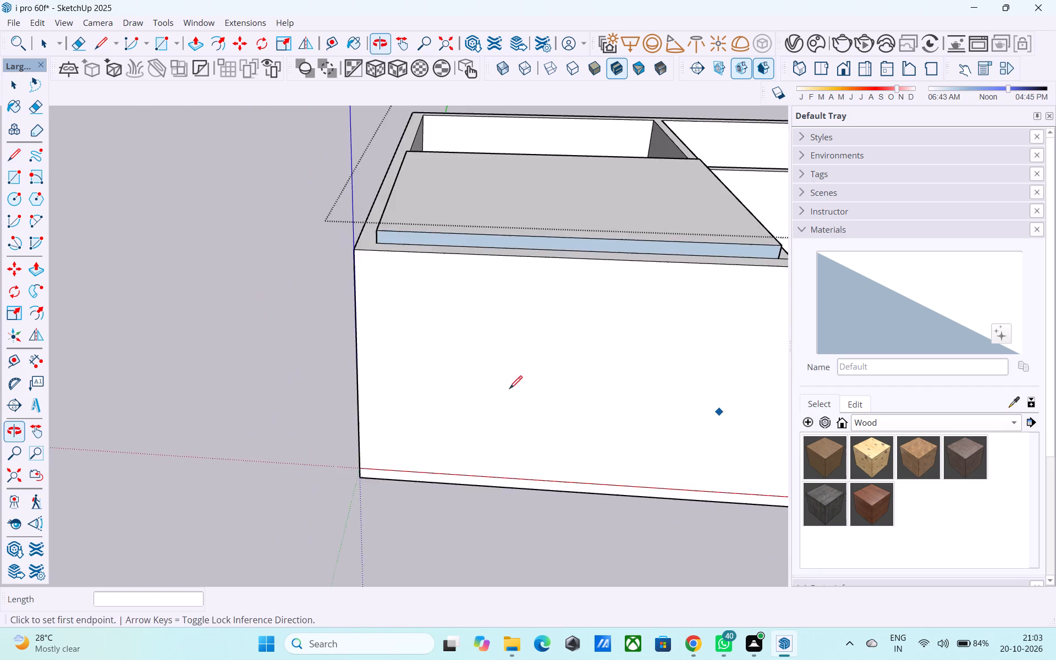
{"action": "middle_click_drag", "start_coordinate": [211, 377], "coordinate": [643, 391]}
{"action": "scroll", "coordinate": [296, 206], "scroll_direction": "up", "scroll_amount": 11}
{"action": "scroll", "coordinate": [295, 192], "scroll_direction": "down", "scroll_amount": 5}
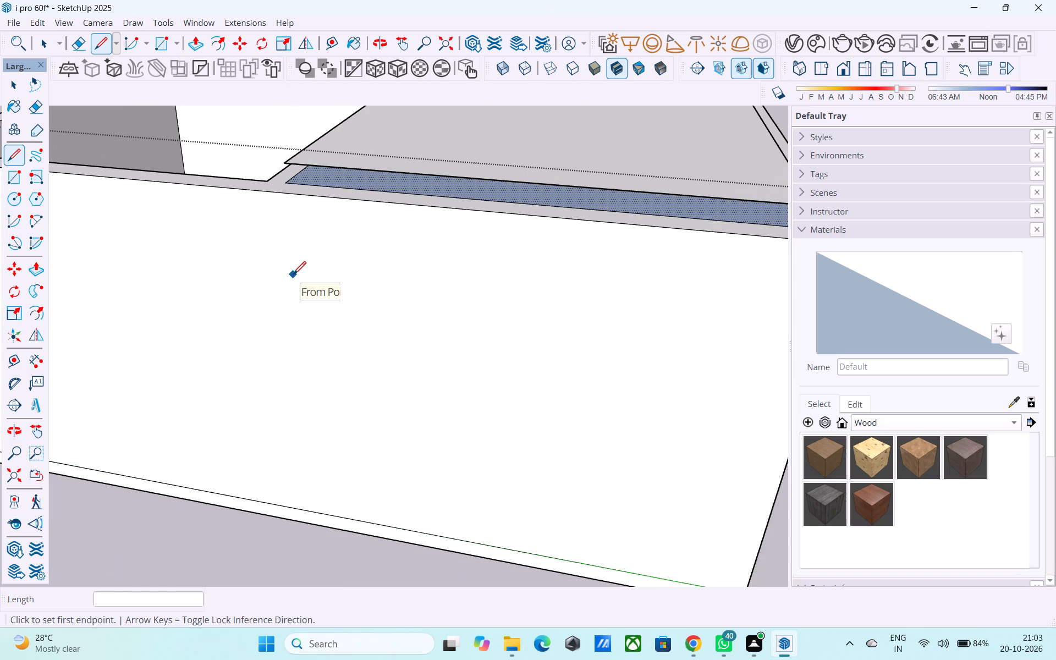
{"action": "middle_click_drag", "start_coordinate": [293, 276], "coordinate": [266, 404], "text": "shift"}
{"action": "scroll", "coordinate": [238, 308], "scroll_direction": "up", "scroll_amount": 7}
{"action": "scroll", "coordinate": [310, 360], "scroll_direction": "down", "scroll_amount": 4}
{"action": "middle_click_drag", "start_coordinate": [307, 360], "coordinate": [274, 370]}
{"action": "scroll", "coordinate": [270, 378], "scroll_direction": "up", "scroll_amount": 4}
{"action": "left_click", "coordinate": [240, 408]}
{"action": "left_click", "coordinate": [228, 326]}
Reverse the roof slab's two side faces that face the middle divider and the green-axis outer wall.
{"action": "middle_click_drag", "start_coordinate": [229, 328], "coordinate": [404, 313]}
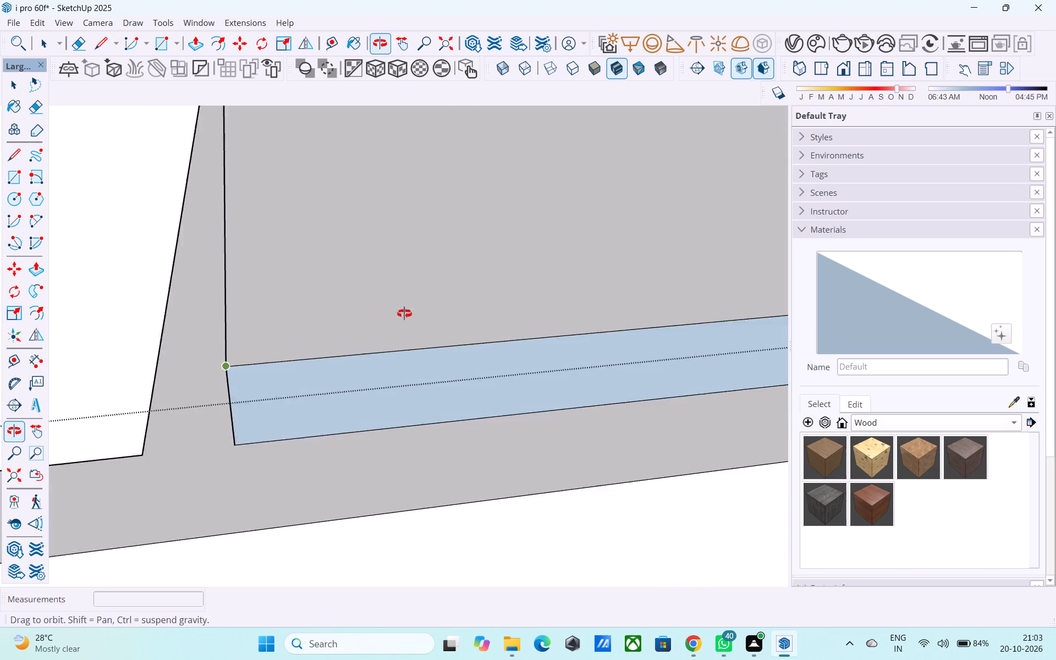
{"action": "middle_click_drag", "start_coordinate": [404, 313], "coordinate": [585, 247]}
{"action": "scroll", "coordinate": [587, 247], "scroll_direction": "down", "scroll_amount": 6}
{"action": "key", "text": "space"}
{"action": "scroll", "coordinate": [441, 337], "scroll_direction": "up", "scroll_amount": 5}
{"action": "left_click", "coordinate": [443, 304]}
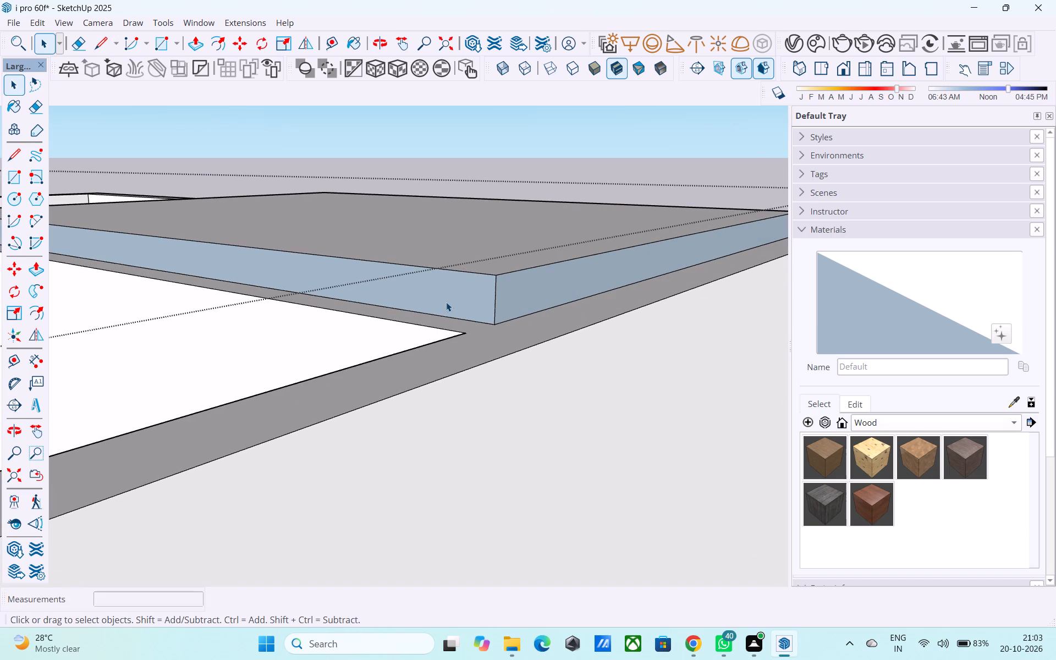
{"action": "right_click", "coordinate": [446, 301]}
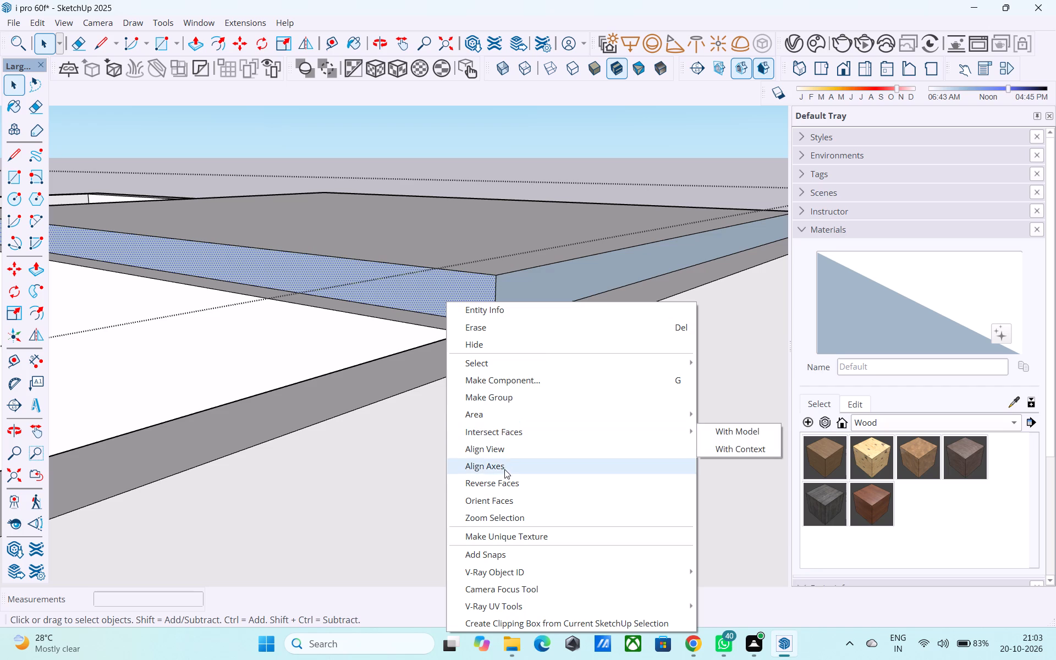
{"action": "left_click", "coordinate": [507, 477]}
{"action": "left_click", "coordinate": [544, 276]}
{"action": "right_click", "coordinate": [543, 276]}
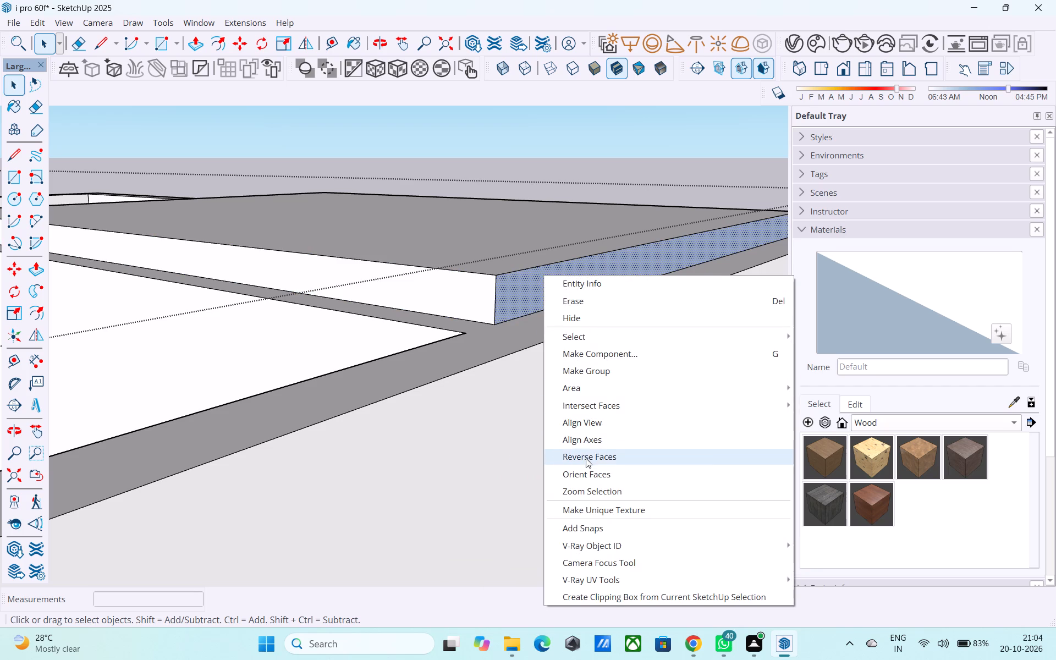
{"action": "left_click", "coordinate": [586, 461]}
Reverse the roof slab's remaining two side faces, beside the red-axis outer wall and facing the next room.
{"action": "scroll", "coordinate": [521, 298], "scroll_direction": "up", "scroll_amount": 1}
{"action": "scroll", "coordinate": [520, 298], "scroll_direction": "down", "scroll_amount": 6}
{"action": "middle_click_drag", "start_coordinate": [512, 310], "coordinate": [245, 335]}
{"action": "scroll", "coordinate": [348, 250], "scroll_direction": "down", "scroll_amount": 3}
{"action": "middle_click_drag", "start_coordinate": [433, 249], "coordinate": [87, 280]}
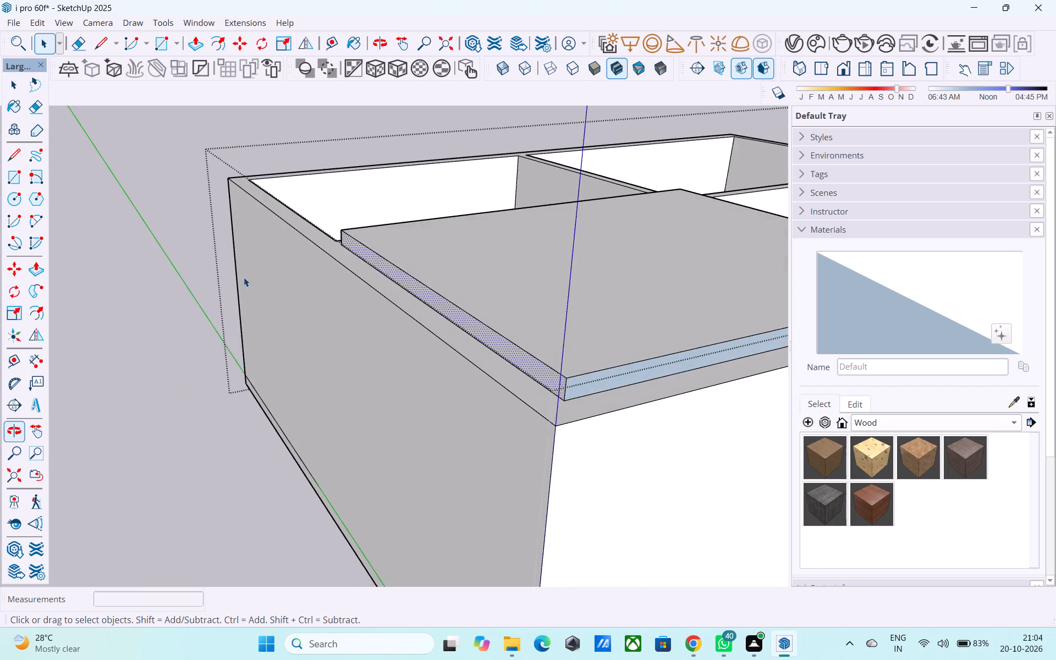
{"action": "scroll", "coordinate": [244, 277], "scroll_direction": "down", "scroll_amount": 2}
{"action": "middle_click_drag", "start_coordinate": [278, 281], "coordinate": [97, 306]}
{"action": "middle_click_drag", "start_coordinate": [356, 291], "coordinate": [109, 283], "text": "shift"}
{"action": "scroll", "coordinate": [212, 288], "scroll_direction": "up", "scroll_amount": 4}
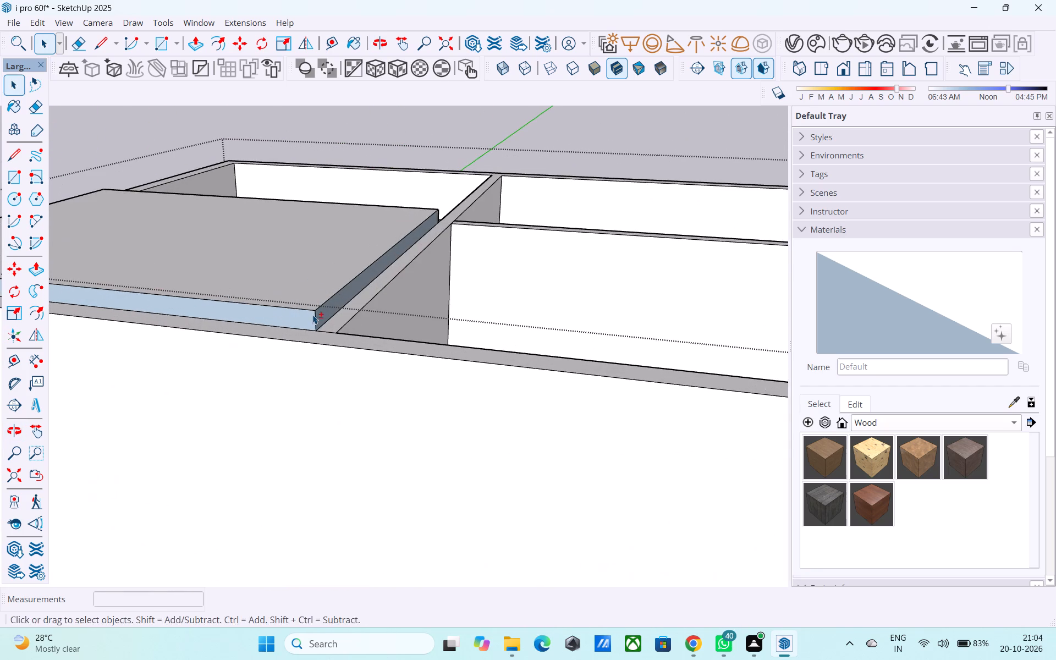
{"action": "middle_click_drag", "start_coordinate": [315, 320], "coordinate": [271, 323], "text": "shift"}
{"action": "scroll", "coordinate": [281, 330], "scroll_direction": "up", "scroll_amount": 1}
{"action": "middle_click_drag", "start_coordinate": [312, 329], "coordinate": [248, 338]}
{"action": "scroll", "coordinate": [258, 339], "scroll_direction": "up", "scroll_amount": 4}
{"action": "left_click", "coordinate": [269, 359]}
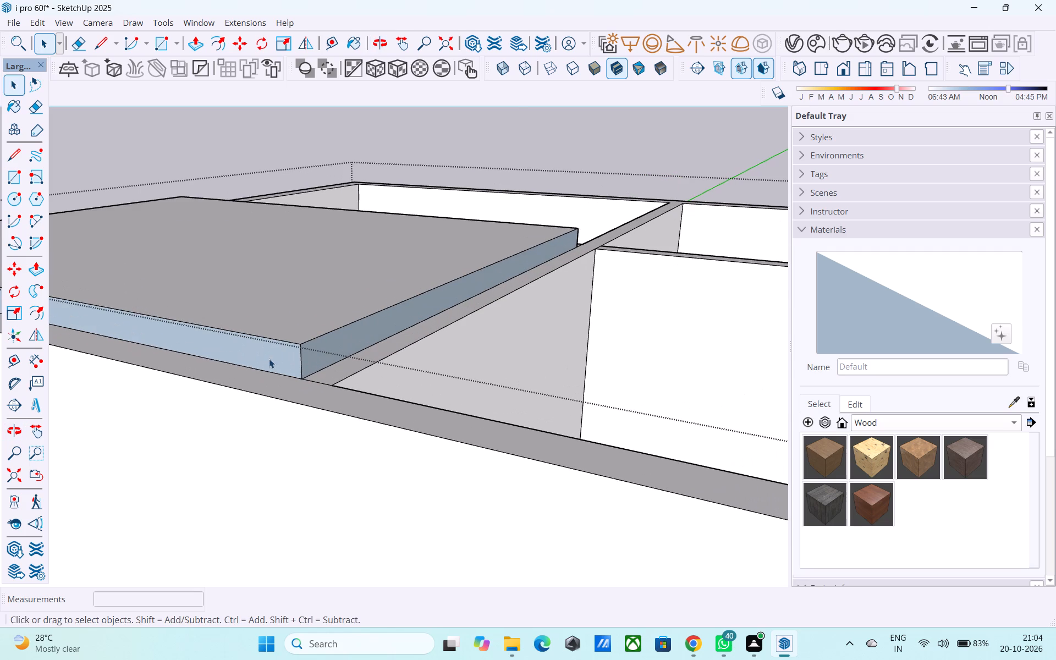
{"action": "right_click", "coordinate": [269, 359]}
{"action": "left_click", "coordinate": [353, 212]}
{"action": "left_click", "coordinate": [356, 350]}
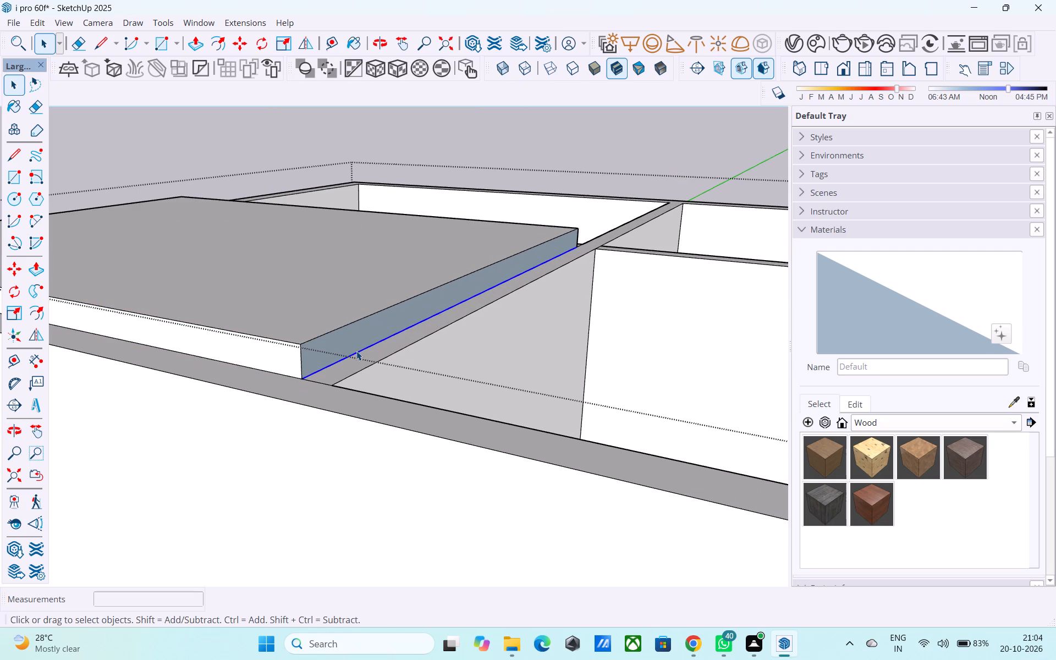
{"action": "right_click", "coordinate": [356, 351]}
{"action": "left_click", "coordinate": [354, 330]}
{"action": "right_click", "coordinate": [355, 331]}
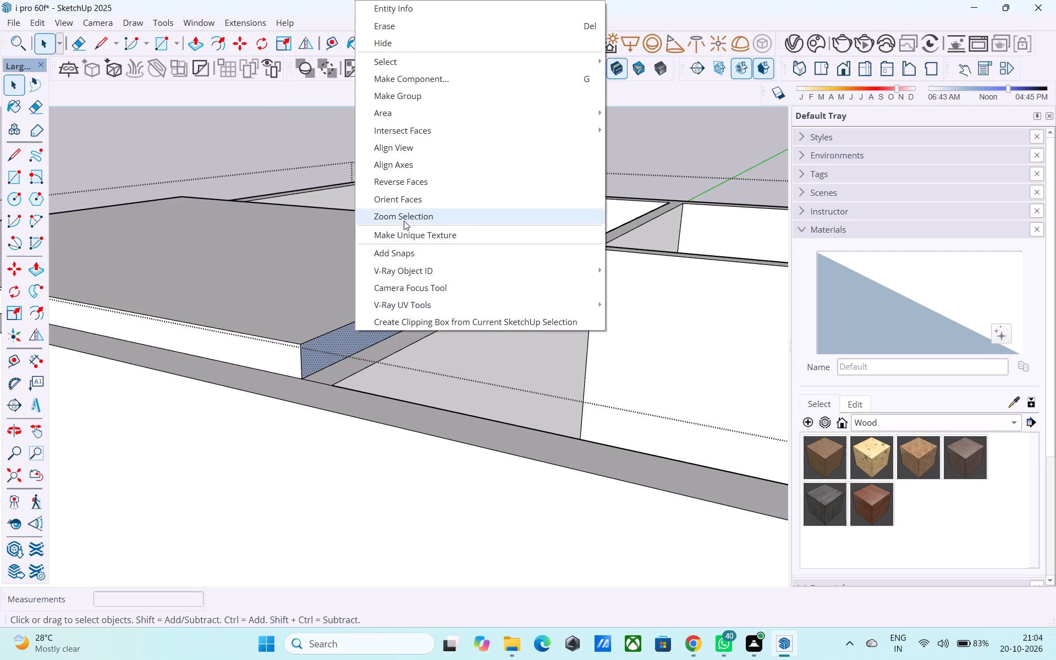
{"action": "left_click_drag", "start_coordinate": [407, 191], "coordinate": [407, 183]}
Push/Pull the roof slab's side facing the next room across that room to the outer face of the cross wall.
{"action": "scroll", "coordinate": [410, 183], "scroll_direction": "up", "scroll_amount": 1}
{"action": "scroll", "coordinate": [411, 183], "scroll_direction": "down", "scroll_amount": 7}
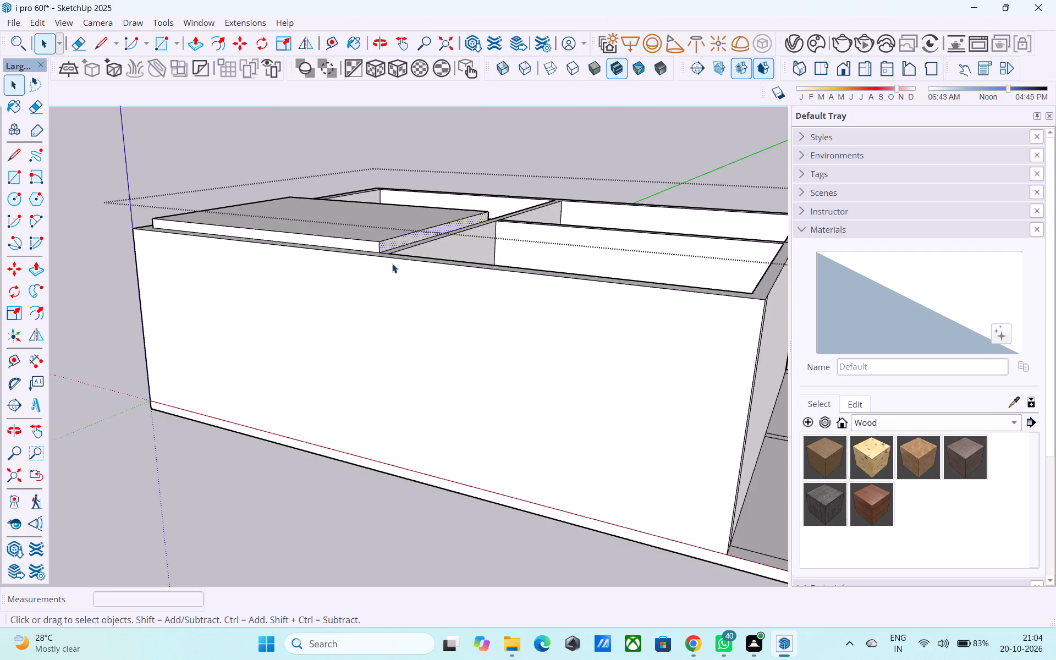
{"action": "middle_click_drag", "start_coordinate": [392, 266], "coordinate": [515, 277]}
{"action": "scroll", "coordinate": [499, 269], "scroll_direction": "down", "scroll_amount": 5}
{"action": "middle_click_drag", "start_coordinate": [498, 278], "coordinate": [255, 298]}
{"action": "scroll", "coordinate": [346, 273], "scroll_direction": "up", "scroll_amount": 10}
{"action": "left_click", "coordinate": [364, 284]}
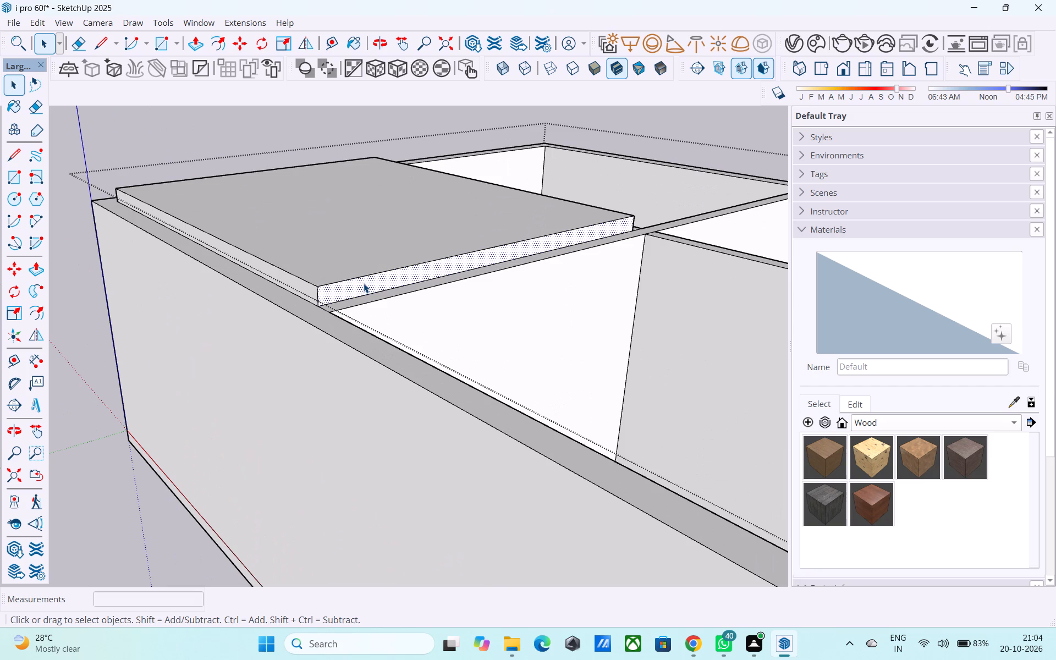
{"action": "key", "text": "p"}
{"action": "left_click", "coordinate": [363, 283]}
{"action": "scroll", "coordinate": [377, 278], "scroll_direction": "down", "scroll_amount": 2}
{"action": "scroll", "coordinate": [377, 278], "scroll_direction": "up", "scroll_amount": 1}
{"action": "scroll", "coordinate": [377, 278], "scroll_direction": "down", "scroll_amount": 10}
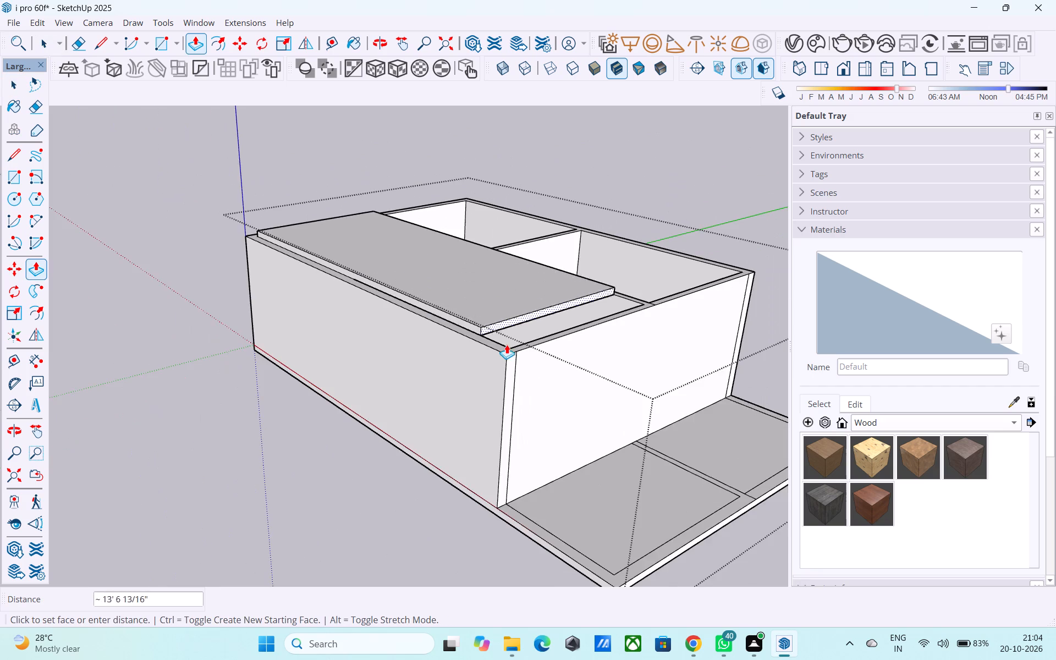
{"action": "scroll", "coordinate": [507, 344], "scroll_direction": "up", "scroll_amount": 2}
{"action": "left_click", "coordinate": [518, 350]}
Push/Pull the roof slab's long side 9" outward, flush with the red-axis outer wall's face.
{"action": "middle_click_drag", "start_coordinate": [533, 328], "coordinate": [479, 386]}
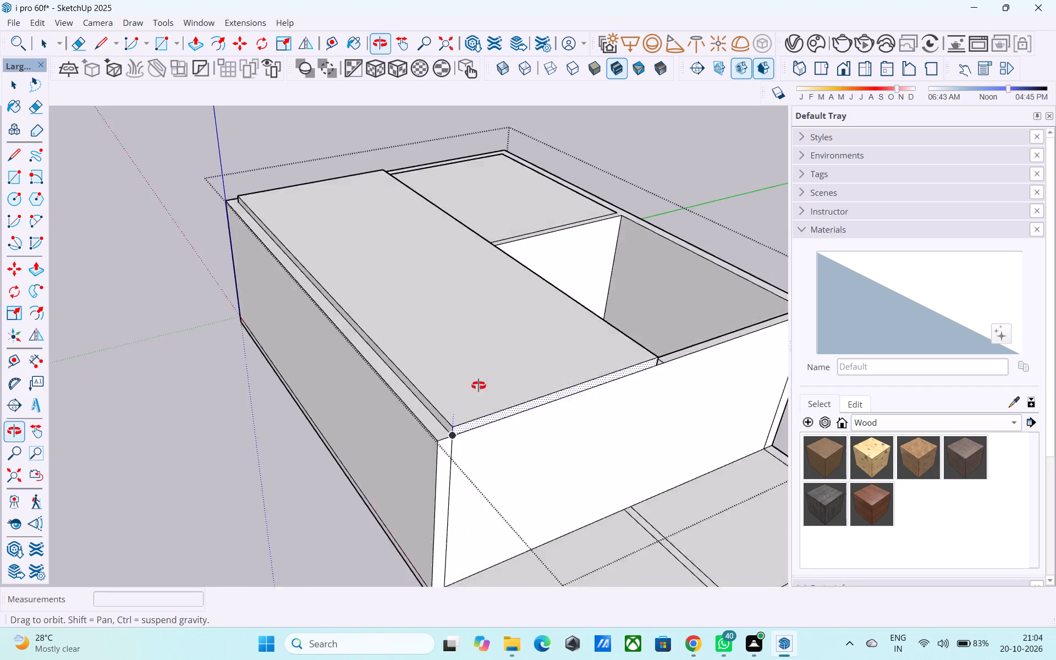
{"action": "middle_click_drag", "start_coordinate": [479, 386], "coordinate": [367, 323]}
{"action": "scroll", "coordinate": [351, 317], "scroll_direction": "down", "scroll_amount": 6}
{"action": "middle_click_drag", "start_coordinate": [346, 326], "coordinate": [580, 332]}
{"action": "middle_click_drag", "start_coordinate": [444, 309], "coordinate": [479, 356]}
{"action": "scroll", "coordinate": [455, 386], "scroll_direction": "up", "scroll_amount": 8}
{"action": "key", "text": "space"}
{"action": "left_click", "coordinate": [448, 360]}
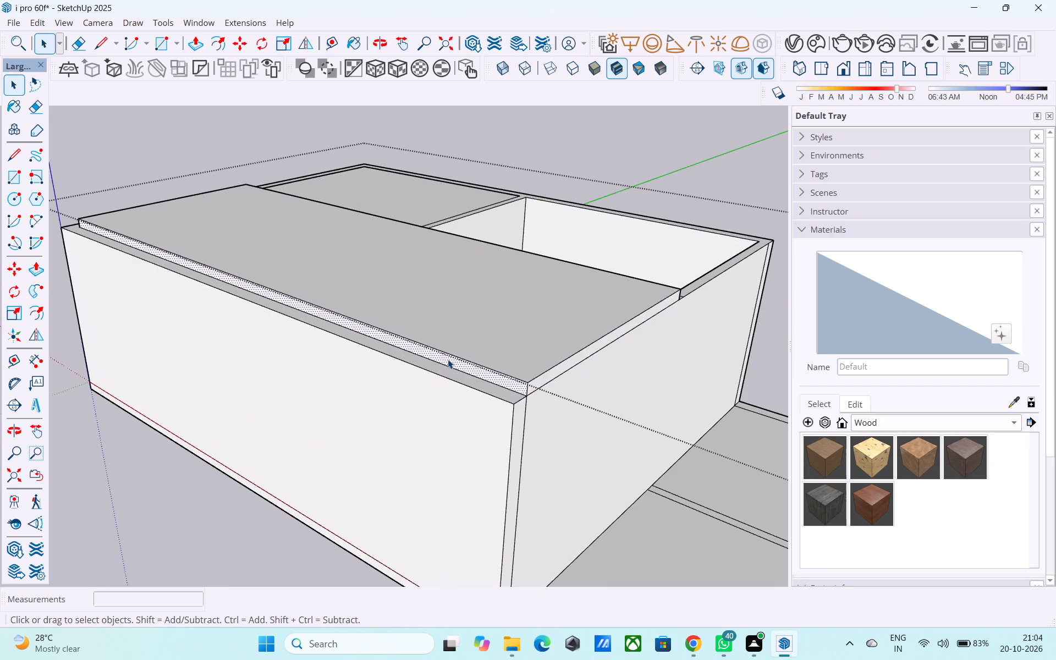
{"action": "scroll", "coordinate": [448, 360], "scroll_direction": "up", "scroll_amount": 2}
{"action": "key", "text": "p"}
{"action": "left_click", "coordinate": [448, 360]}
{"action": "left_click", "coordinate": [428, 384]}
{"action": "middle_click_drag", "start_coordinate": [426, 384], "coordinate": [532, 388]}
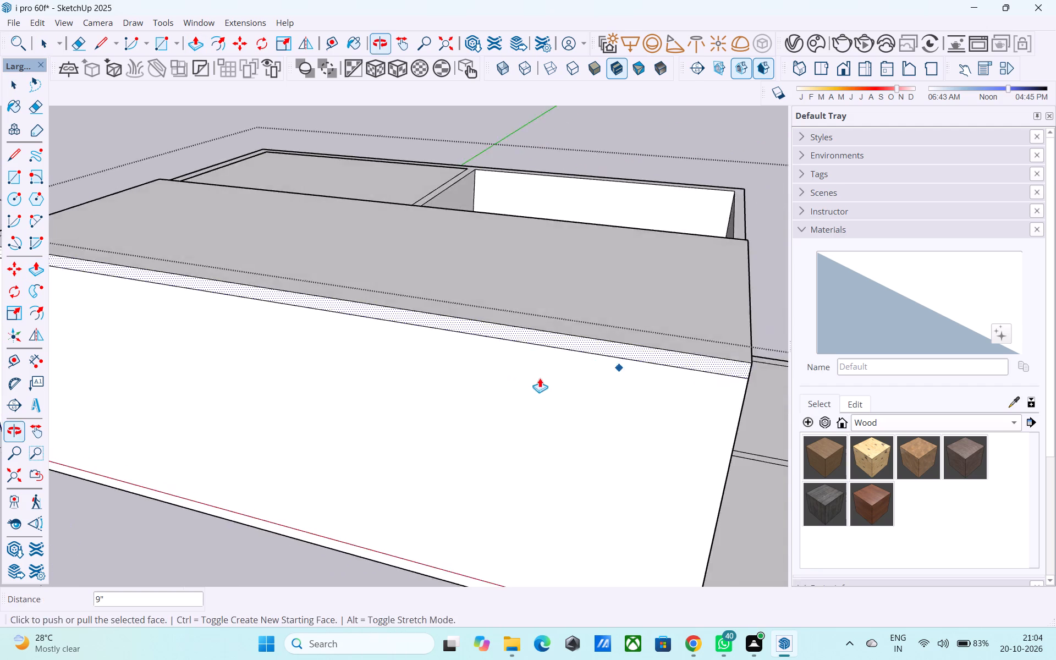
Push/Pull the roof slab's end face outward, flush with the green-axis outer wall's face.
{"action": "scroll", "coordinate": [546, 372], "scroll_direction": "down", "scroll_amount": 5}
{"action": "middle_click_drag", "start_coordinate": [431, 416], "coordinate": [617, 415]}
{"action": "middle_click_drag", "start_coordinate": [471, 406], "coordinate": [740, 392]}
{"action": "scroll", "coordinate": [601, 313], "scroll_direction": "up", "scroll_amount": 8}
{"action": "key", "text": "space"}
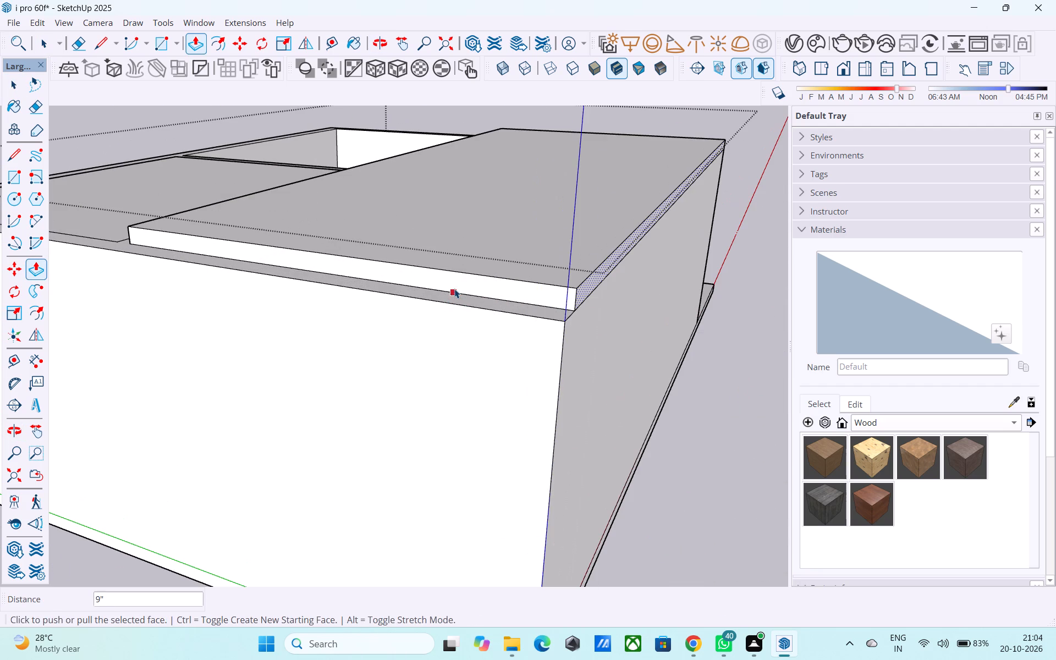
{"action": "left_click", "coordinate": [454, 288]}
{"action": "key", "text": "p"}
{"action": "left_click", "coordinate": [454, 288]}
{"action": "left_click", "coordinate": [468, 274]}
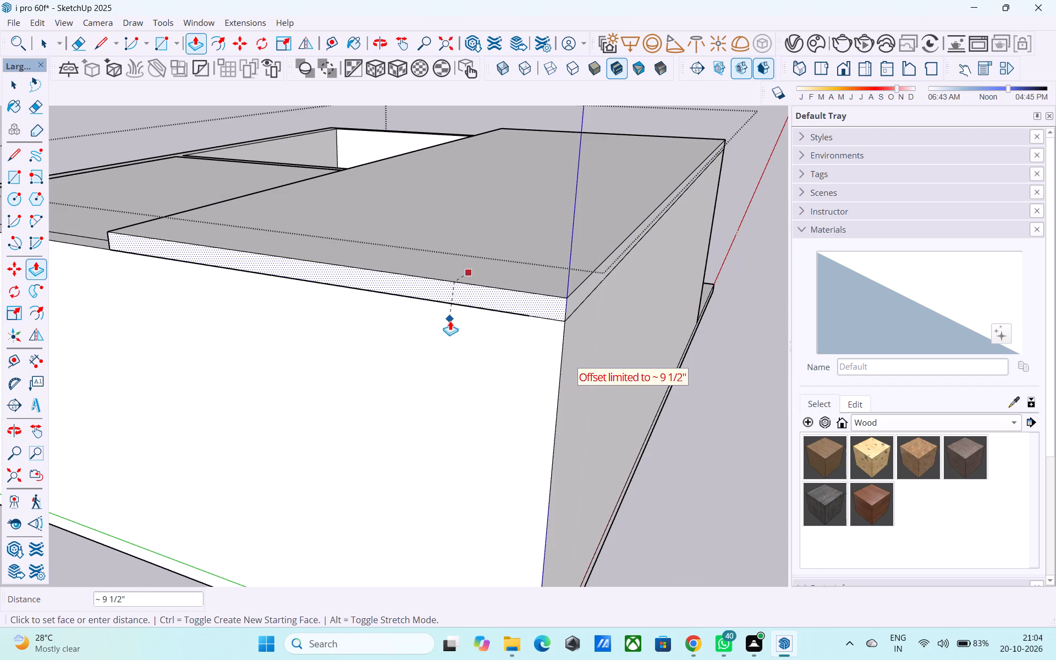
{"action": "left_click", "coordinate": [450, 321]}
{"action": "key", "text": "space"}
{"action": "scroll", "coordinate": [458, 318], "scroll_direction": "down", "scroll_amount": 5}
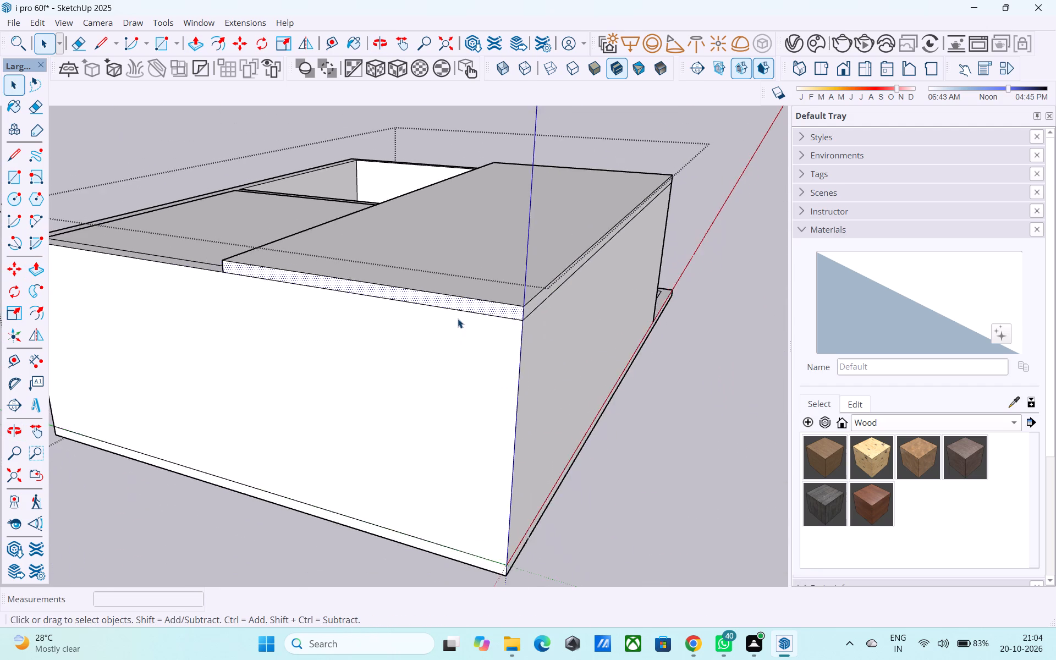
Draw a 10' vertical line down the cross wall facing the open floor, from the partition wall's top corner to its base outline.
{"action": "middle_click_drag", "start_coordinate": [458, 318], "coordinate": [730, 297]}
{"action": "middle_click_drag", "start_coordinate": [519, 301], "coordinate": [791, 296]}
{"action": "scroll", "coordinate": [751, 254], "scroll_direction": "down", "scroll_amount": 13}
{"action": "middle_click_drag", "start_coordinate": [483, 303], "coordinate": [477, 374]}
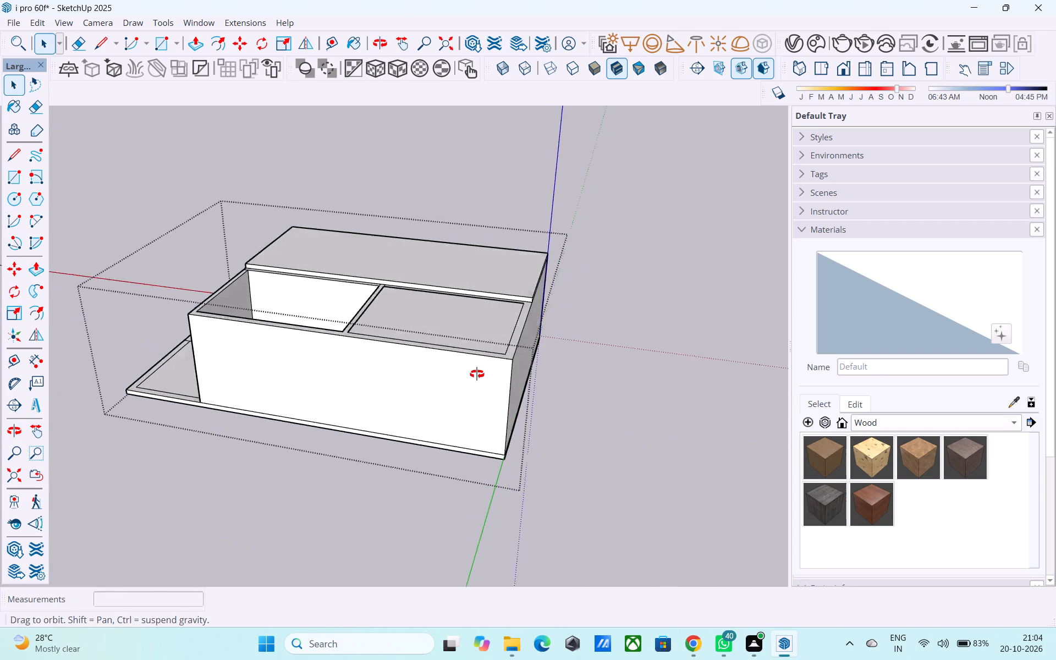
{"action": "middle_click_drag", "start_coordinate": [477, 374], "coordinate": [684, 310]}
{"action": "middle_click_drag", "start_coordinate": [479, 328], "coordinate": [706, 357]}
{"action": "middle_click_drag", "start_coordinate": [399, 386], "coordinate": [432, 365]}
{"action": "middle_click_drag", "start_coordinate": [415, 379], "coordinate": [483, 343], "text": "shift"}
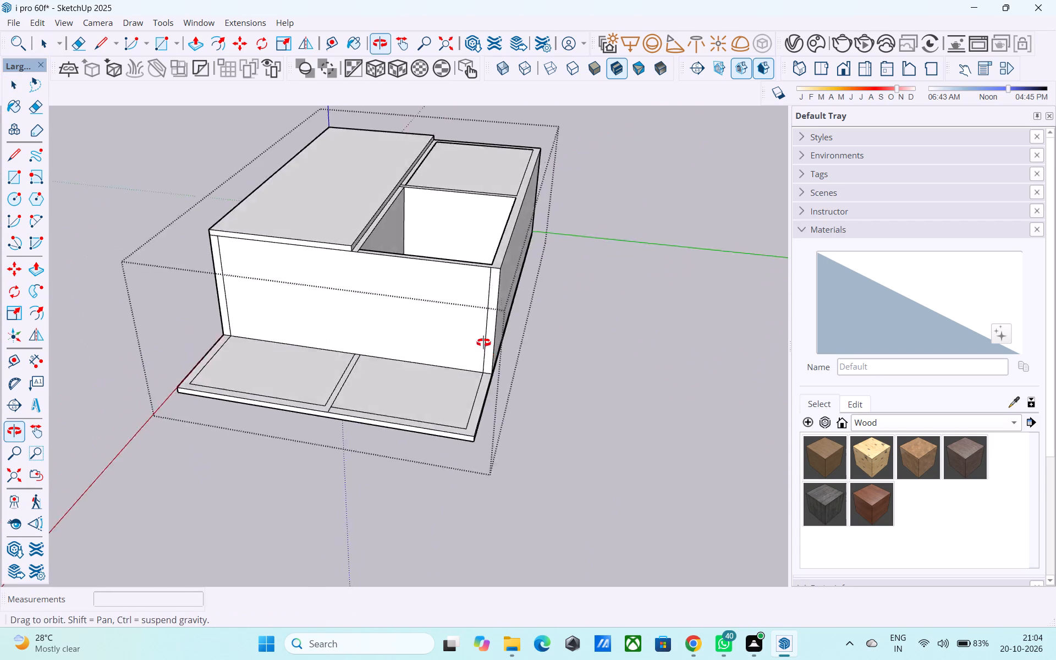
{"action": "middle_click_drag", "start_coordinate": [483, 343], "coordinate": [510, 431], "text": "shift"}
{"action": "scroll", "coordinate": [396, 358], "scroll_direction": "up", "scroll_amount": 5}
{"action": "scroll", "coordinate": [366, 266], "scroll_direction": "up", "scroll_amount": 1}
{"action": "middle_click_drag", "start_coordinate": [365, 266], "coordinate": [378, 323]}
{"action": "key", "text": "l"}
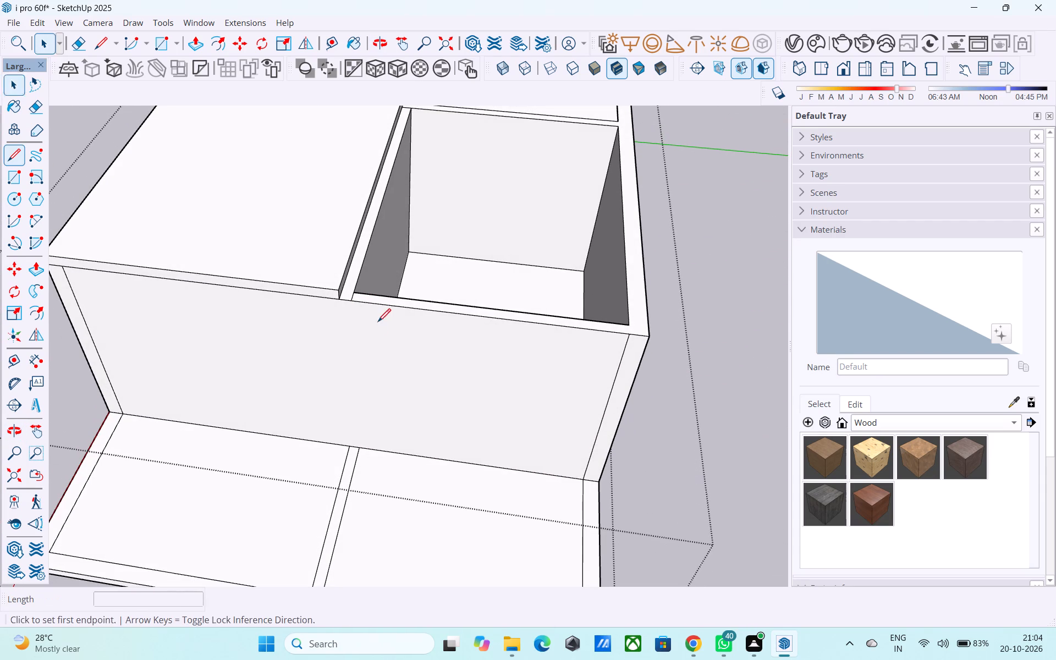
{"action": "left_click", "coordinate": [348, 302]}
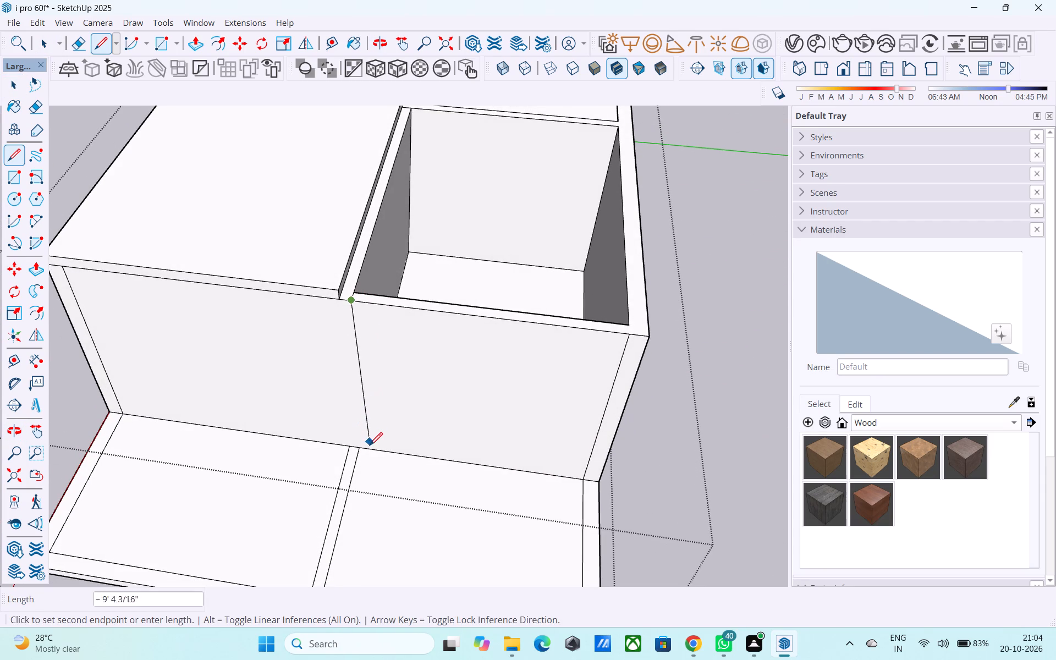
{"action": "left_click", "coordinate": [359, 451]}
{"action": "middle_click_drag", "start_coordinate": [377, 373], "coordinate": [375, 376], "text": "shift"}
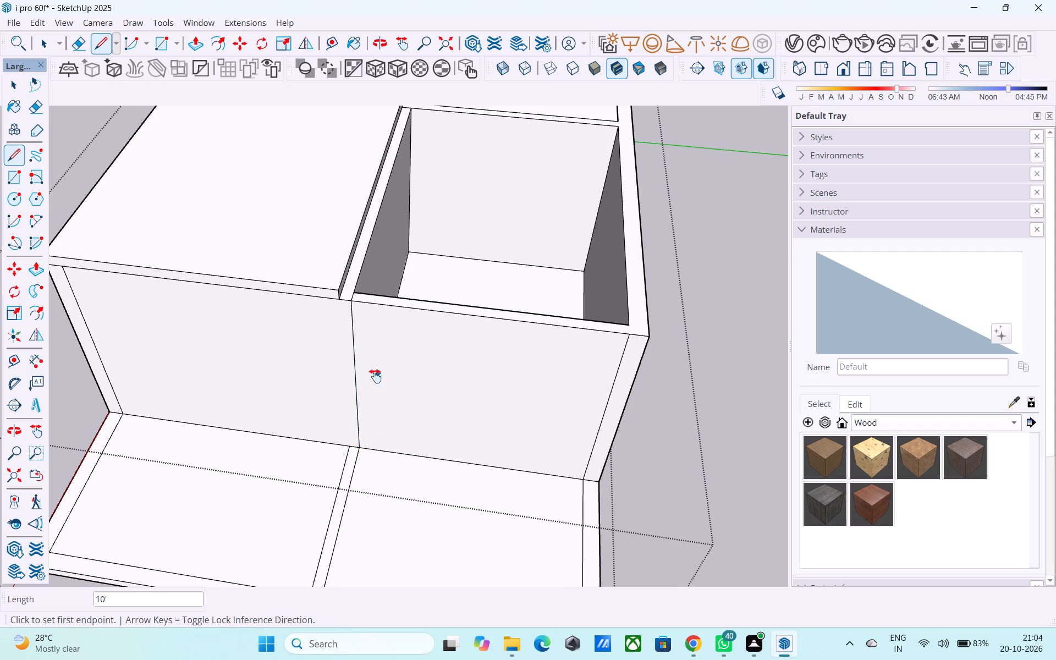
{"action": "middle_click_drag", "start_coordinate": [375, 376], "coordinate": [360, 400], "text": "shift"}
{"action": "key", "text": "space"}
Push/Pull the roof slab's long side 6" across the top of the middle partition wall, flush with that wall's far face.
{"action": "middle_click_drag", "start_coordinate": [455, 349], "coordinate": [440, 377]}
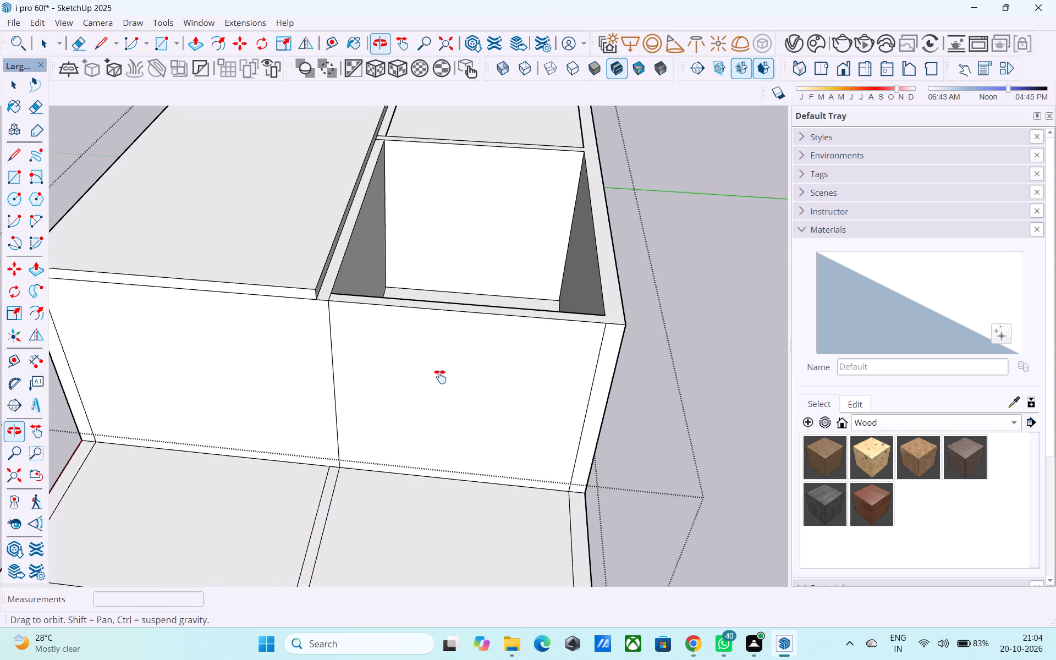
{"action": "middle_click_drag", "start_coordinate": [440, 377], "coordinate": [421, 405]}
{"action": "middle_click_drag", "start_coordinate": [493, 345], "coordinate": [484, 397], "text": "shift"}
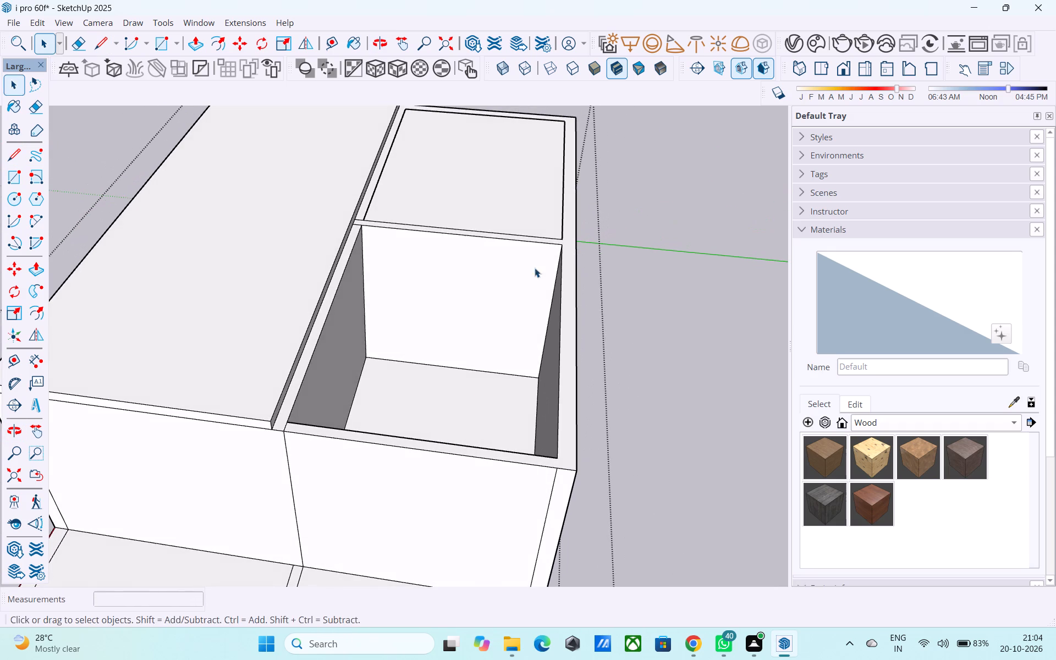
{"action": "middle_click_drag", "start_coordinate": [531, 255], "coordinate": [535, 231]}
{"action": "scroll", "coordinate": [535, 207], "scroll_direction": "down", "scroll_amount": 9}
{"action": "middle_click_drag", "start_coordinate": [521, 248], "coordinate": [526, 220]}
{"action": "middle_click_drag", "start_coordinate": [526, 220], "coordinate": [524, 258]}
{"action": "scroll", "coordinate": [523, 261], "scroll_direction": "up", "scroll_amount": 9}
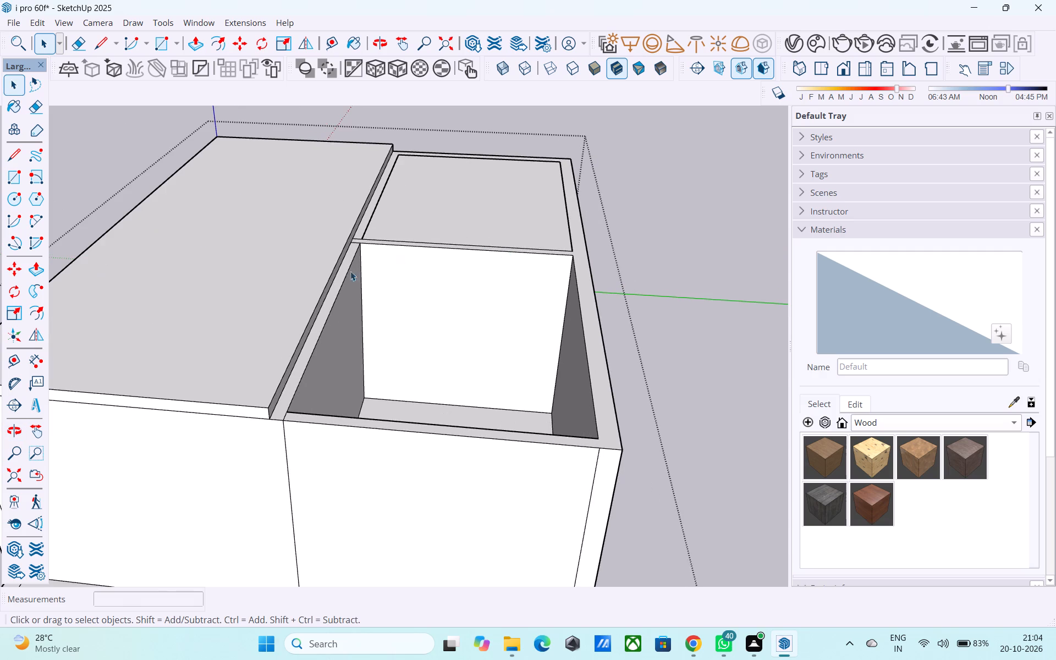
{"action": "scroll", "coordinate": [343, 271], "scroll_direction": "up", "scroll_amount": 6}
{"action": "middle_click_drag", "start_coordinate": [341, 270], "coordinate": [337, 236]}
{"action": "left_click", "coordinate": [340, 247]}
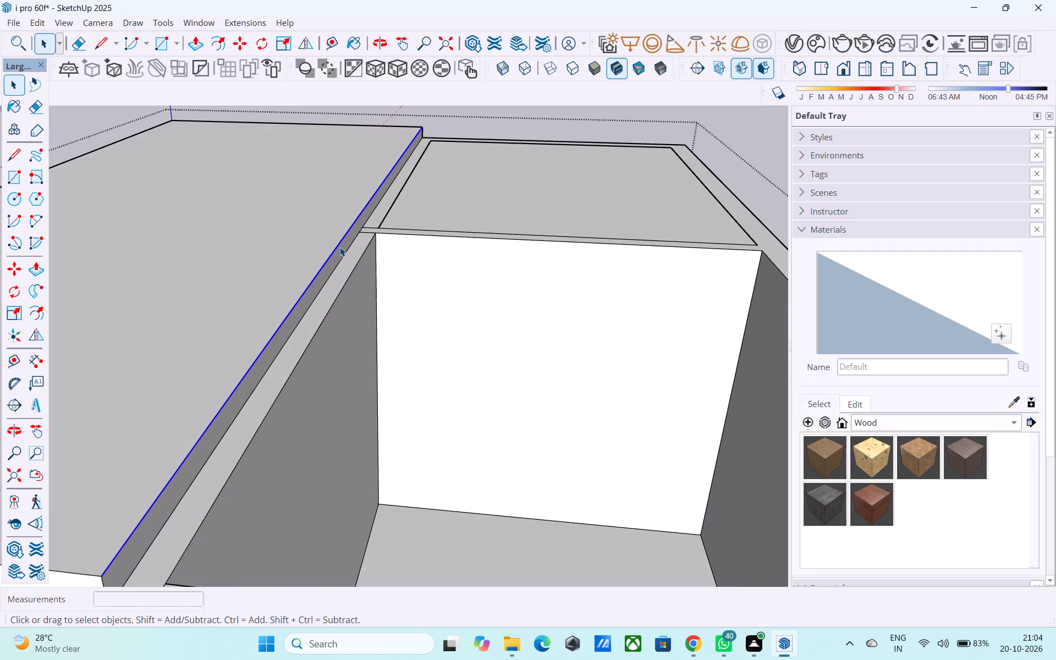
{"action": "left_click", "coordinate": [342, 248]}
{"action": "key", "text": "p"}
{"action": "left_click", "coordinate": [343, 248]}
{"action": "scroll", "coordinate": [349, 243], "scroll_direction": "down", "scroll_amount": 7}
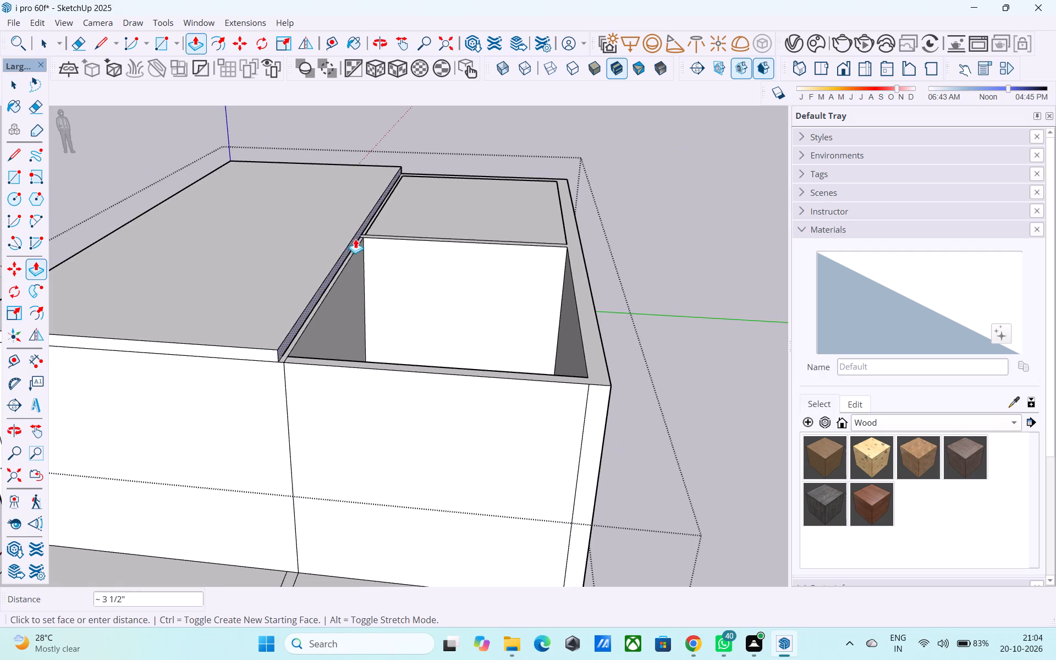
{"action": "left_click", "coordinate": [593, 320]}
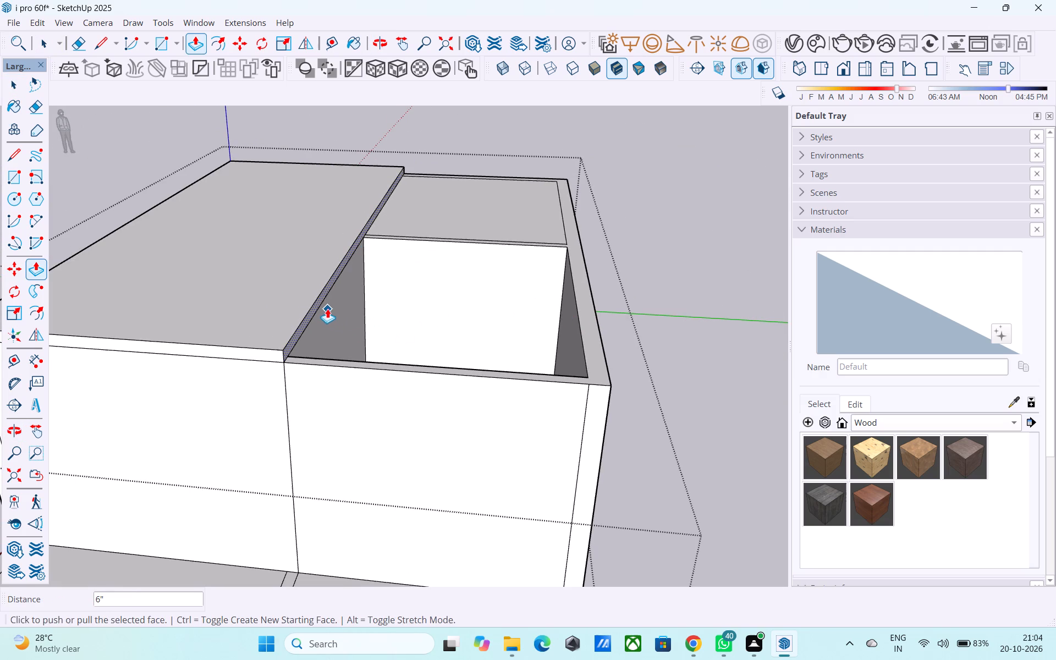
Push/Pull the roof slab's long side 11' 9" over the uncovered rooms to the opposite outer wall's outer face.
{"action": "left_click", "coordinate": [327, 309]}
{"action": "left_click_drag", "start_coordinate": [607, 340], "coordinate": [607, 357]}
{"action": "middle_click_drag", "start_coordinate": [544, 388], "coordinate": [425, 343]}
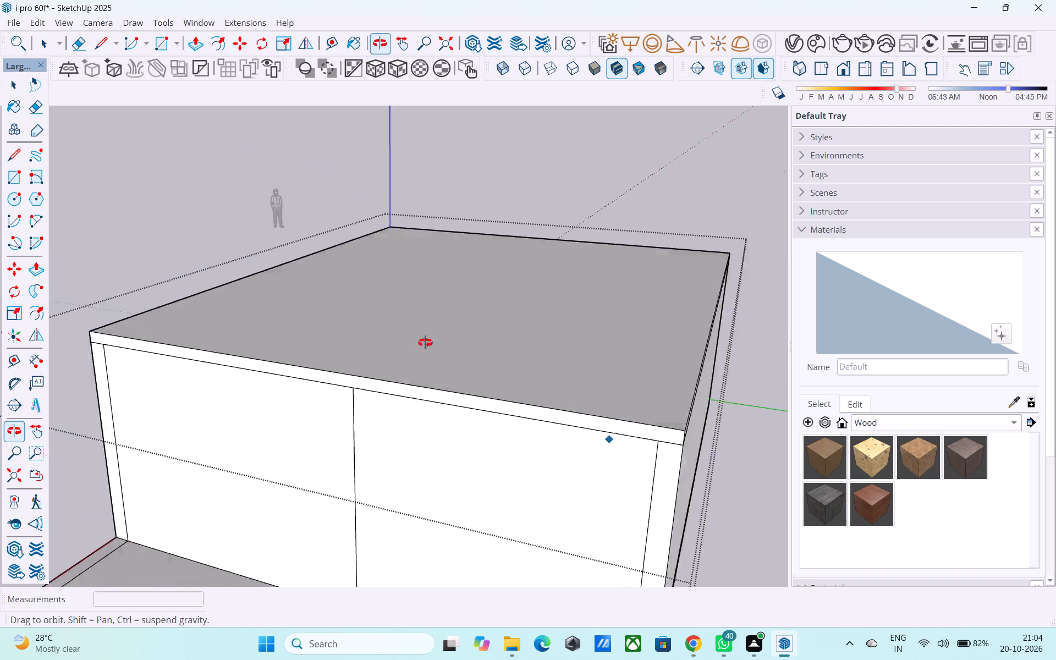
{"action": "middle_click_drag", "start_coordinate": [425, 343], "coordinate": [401, 324]}
{"action": "scroll", "coordinate": [397, 318], "scroll_direction": "down", "scroll_amount": 5}
{"action": "middle_click_drag", "start_coordinate": [493, 351], "coordinate": [578, 326]}
{"action": "scroll", "coordinate": [546, 346], "scroll_direction": "up", "scroll_amount": 9}
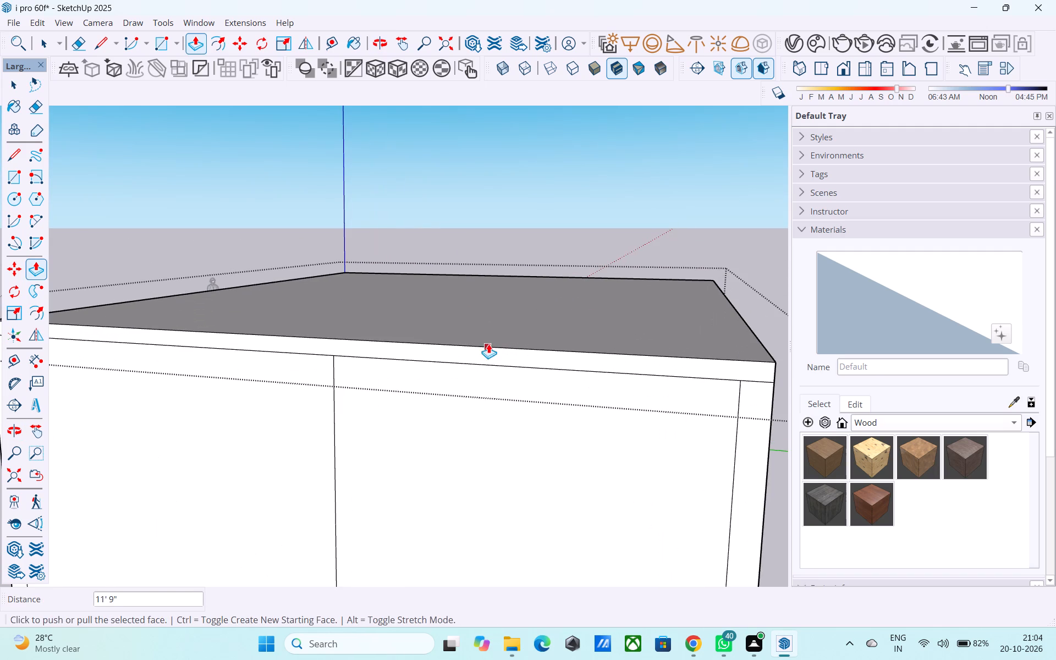
{"action": "key", "text": "space"}
Draw a 6" vertical line across the roof slab's end face, continuing the line on the wall below.
{"action": "key", "text": "l"}
{"action": "left_click", "coordinate": [337, 357]}
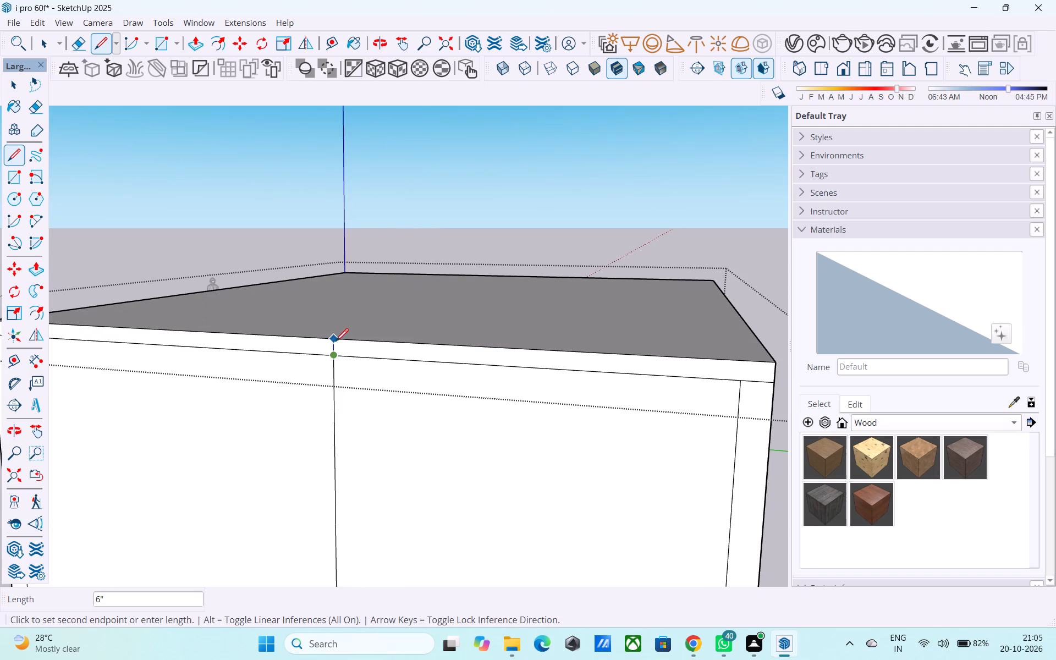
{"action": "left_click", "coordinate": [334, 339]}
{"action": "scroll", "coordinate": [334, 337], "scroll_direction": "down", "scroll_amount": 5}
{"action": "middle_click_drag", "start_coordinate": [336, 340], "coordinate": [372, 355]}
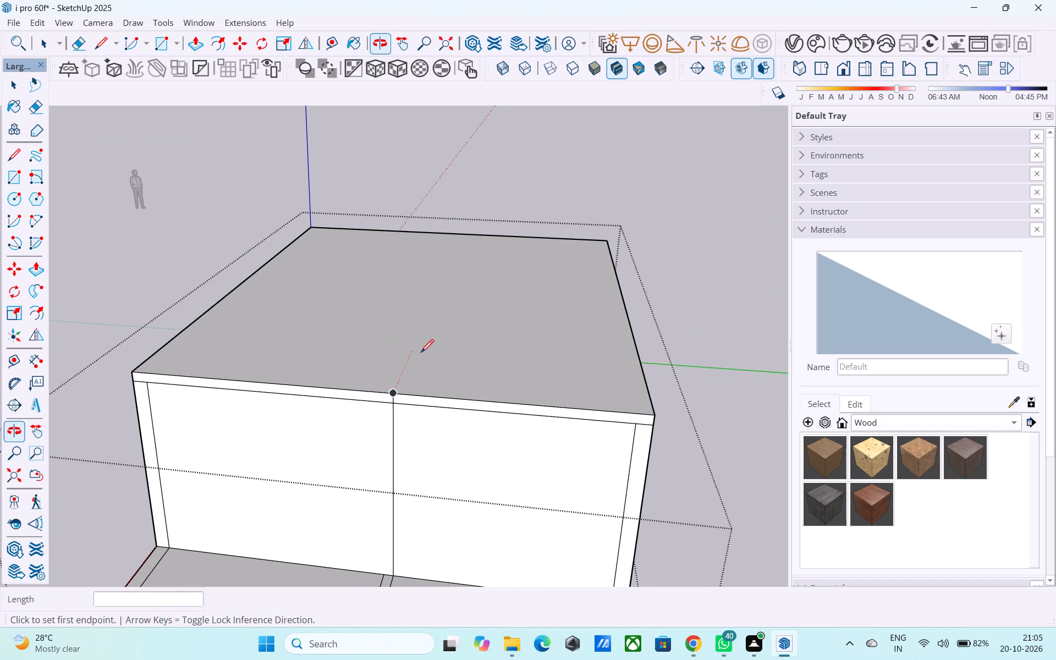
{"action": "scroll", "coordinate": [429, 309], "scroll_direction": "down", "scroll_amount": 6}
{"action": "key", "text": "space"}
Push/Pull the divided part of the roof slab's end face 8' 9" outward, flush with the base slab's edge.
{"action": "scroll", "coordinate": [457, 366], "scroll_direction": "up", "scroll_amount": 10}
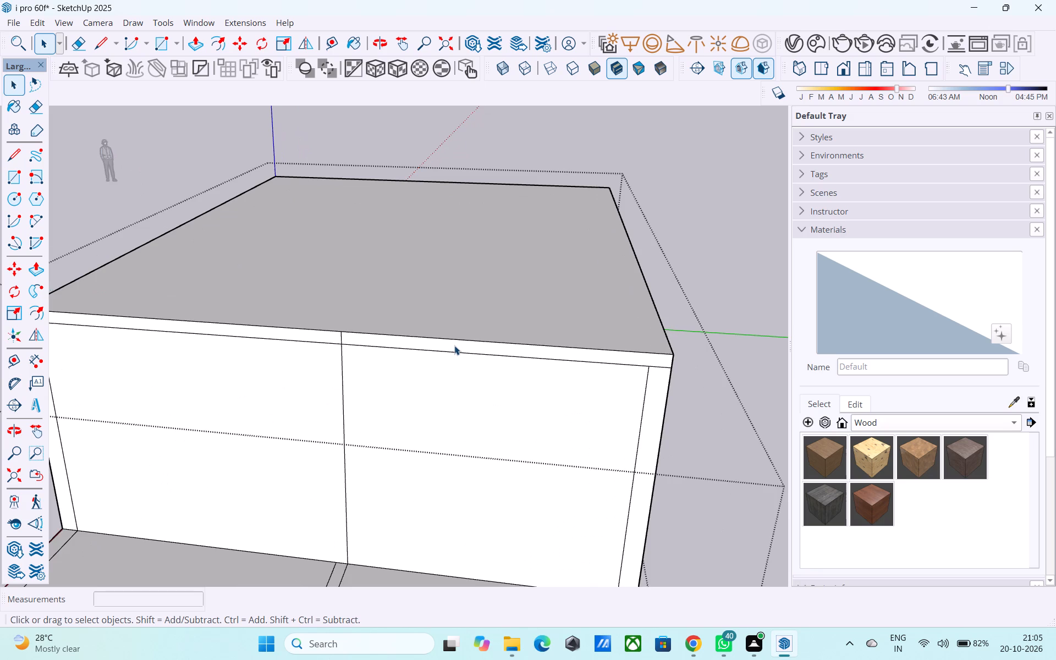
{"action": "left_click", "coordinate": [454, 345]}
{"action": "key", "text": "p"}
{"action": "left_click", "coordinate": [454, 344]}
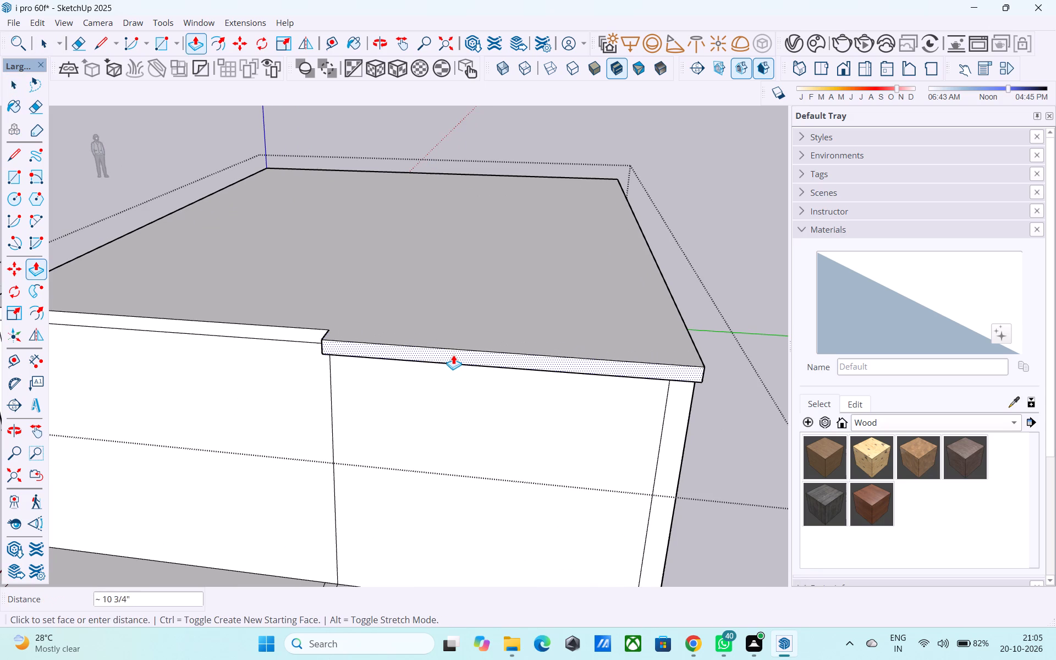
{"action": "scroll", "coordinate": [449, 317], "scroll_direction": "down", "scroll_amount": 14}
{"action": "middle_click_drag", "start_coordinate": [437, 282], "coordinate": [417, 247]}
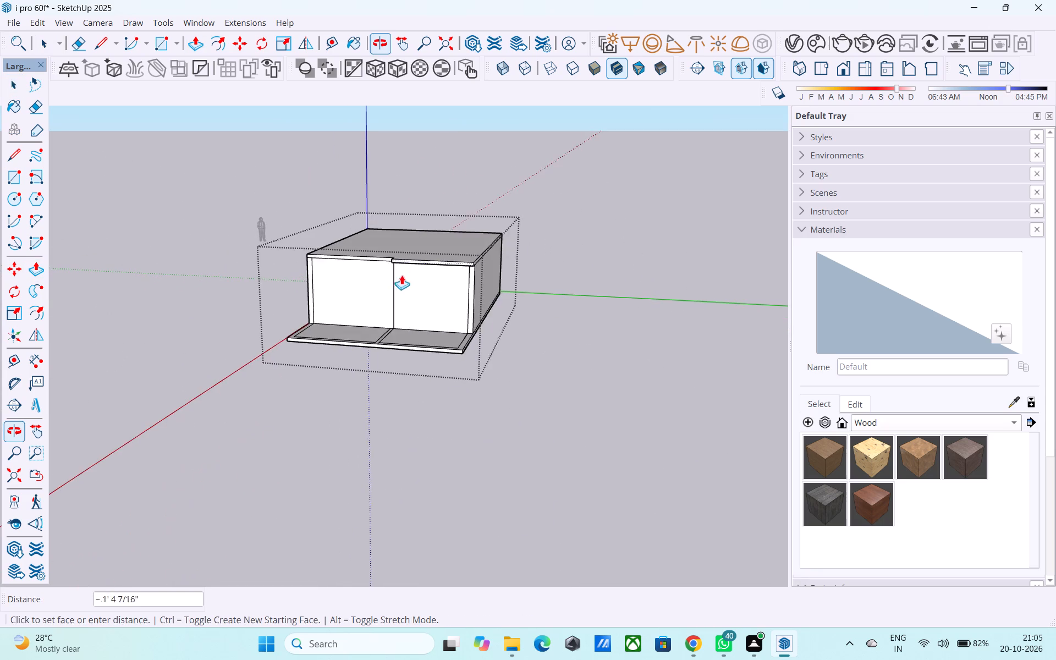
{"action": "scroll", "coordinate": [399, 285], "scroll_direction": "up", "scroll_amount": 5}
{"action": "middle_click_drag", "start_coordinate": [523, 427], "coordinate": [328, 425]}
{"action": "middle_click_drag", "start_coordinate": [410, 393], "coordinate": [377, 413], "text": "shift"}
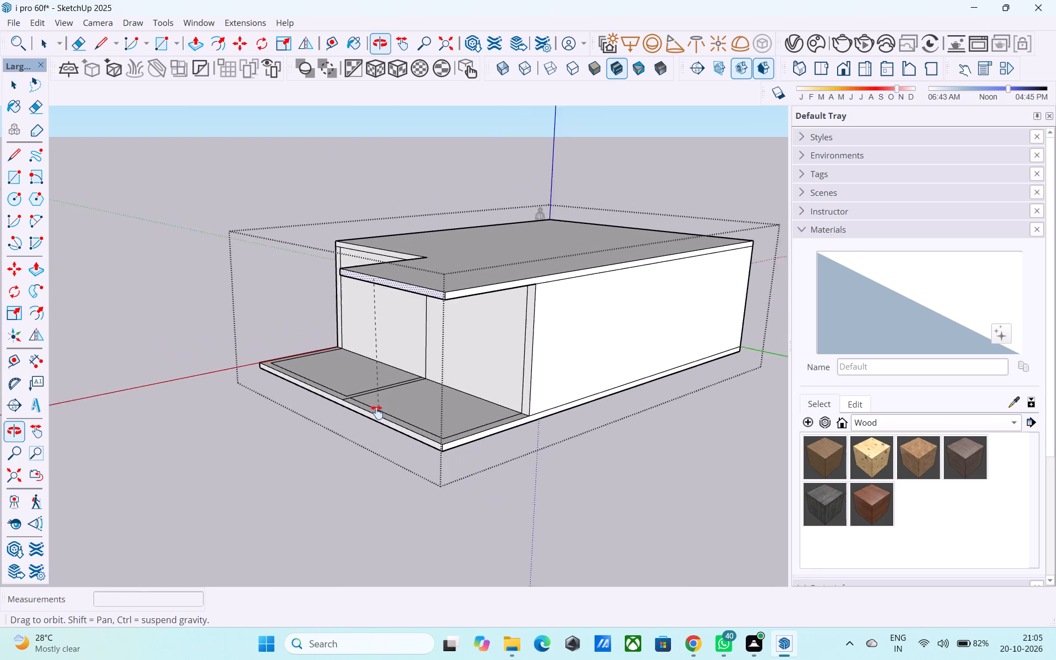
{"action": "middle_click_drag", "start_coordinate": [377, 413], "coordinate": [394, 425], "text": "shift"}
{"action": "scroll", "coordinate": [381, 416], "scroll_direction": "up", "scroll_amount": 4}
{"action": "left_click", "coordinate": [396, 426]}
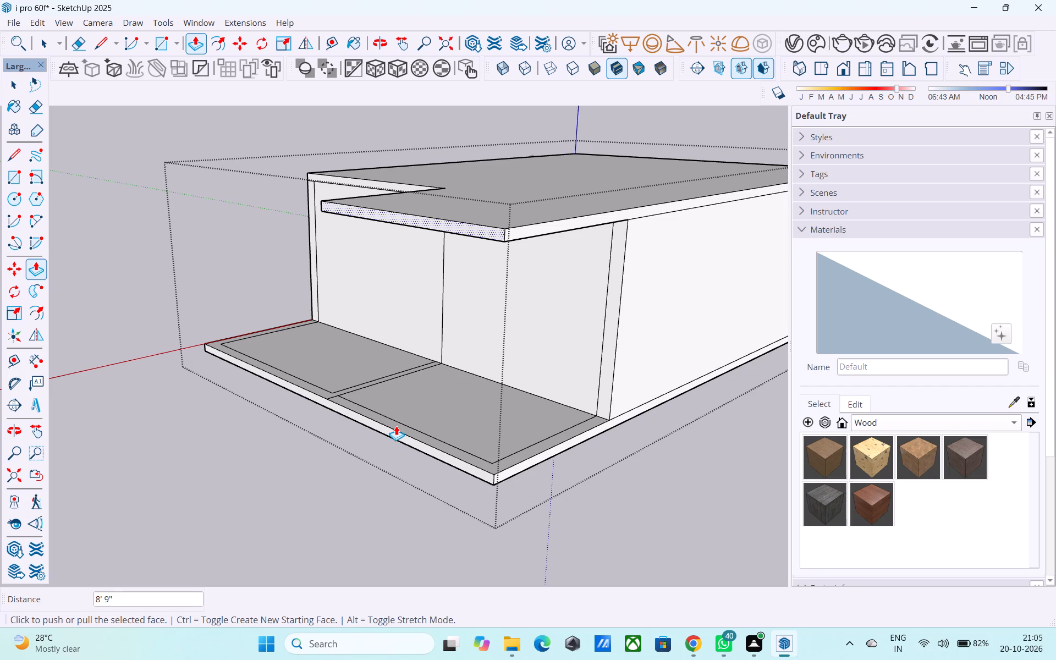
Examine the roof slab's overhang above the open floor from the side, above and below.
{"action": "scroll", "coordinate": [377, 425], "scroll_direction": "down", "scroll_amount": 2}
{"action": "middle_click_drag", "start_coordinate": [381, 426], "coordinate": [185, 375]}
{"action": "middle_click_drag", "start_coordinate": [210, 316], "coordinate": [255, 282]}
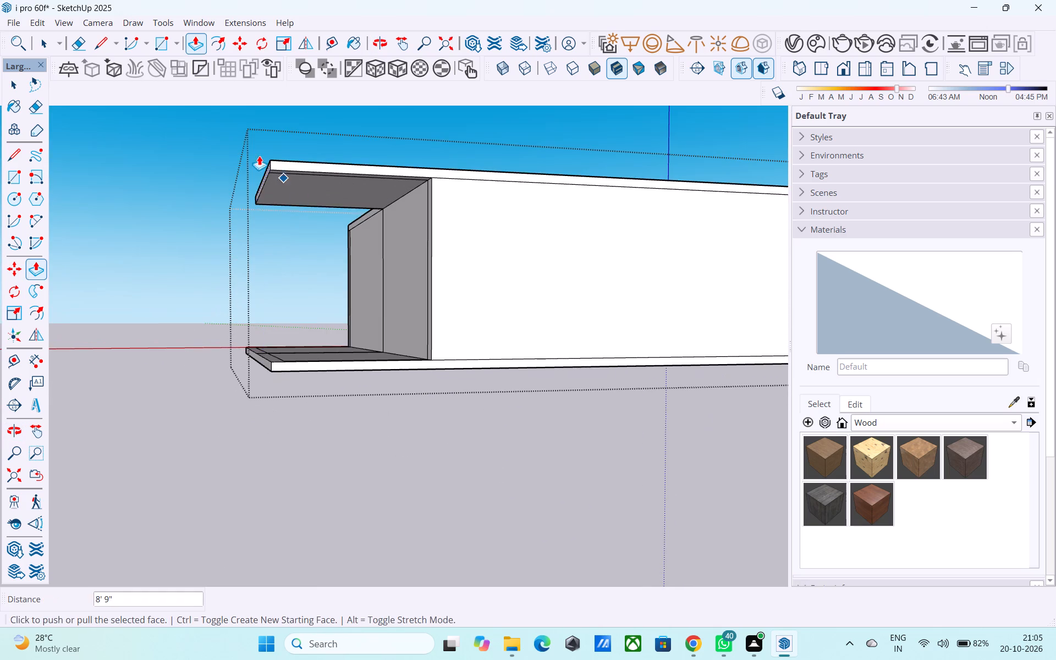
{"action": "scroll", "coordinate": [240, 134], "scroll_direction": "up", "scroll_amount": 4}
{"action": "scroll", "coordinate": [258, 179], "scroll_direction": "down", "scroll_amount": 3}
{"action": "middle_click_drag", "start_coordinate": [271, 213], "coordinate": [565, 336]}
{"action": "middle_click_drag", "start_coordinate": [505, 320], "coordinate": [623, 373], "text": "shift"}
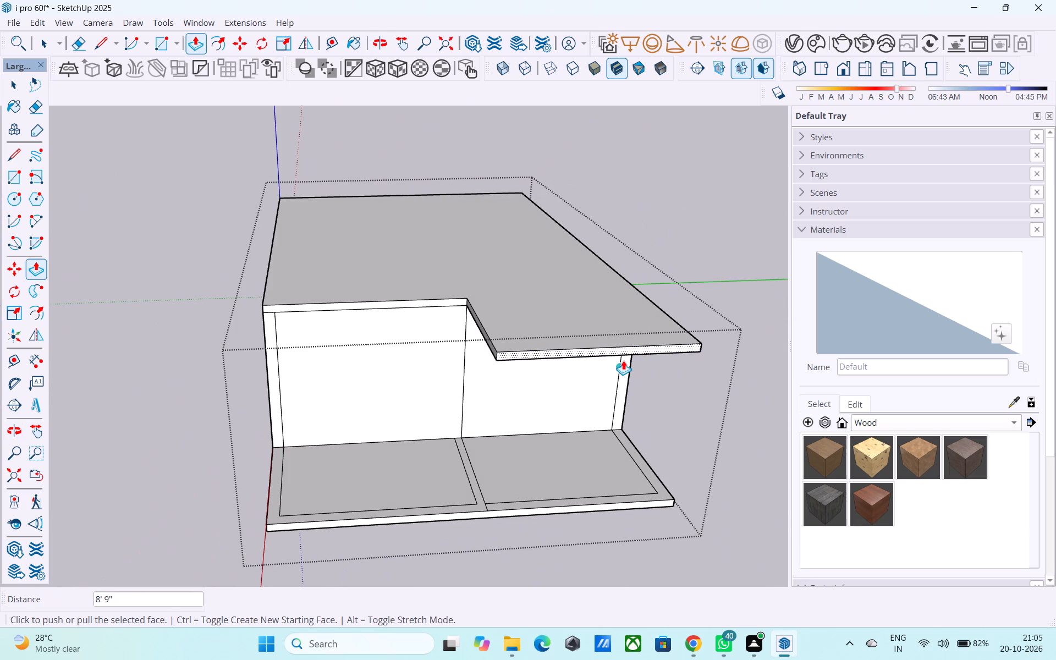
{"action": "scroll", "coordinate": [620, 373], "scroll_direction": "down", "scroll_amount": 2}
{"action": "scroll", "coordinate": [548, 498], "scroll_direction": "down", "scroll_amount": 2}
{"action": "middle_click_drag", "start_coordinate": [543, 496], "coordinate": [509, 449]}
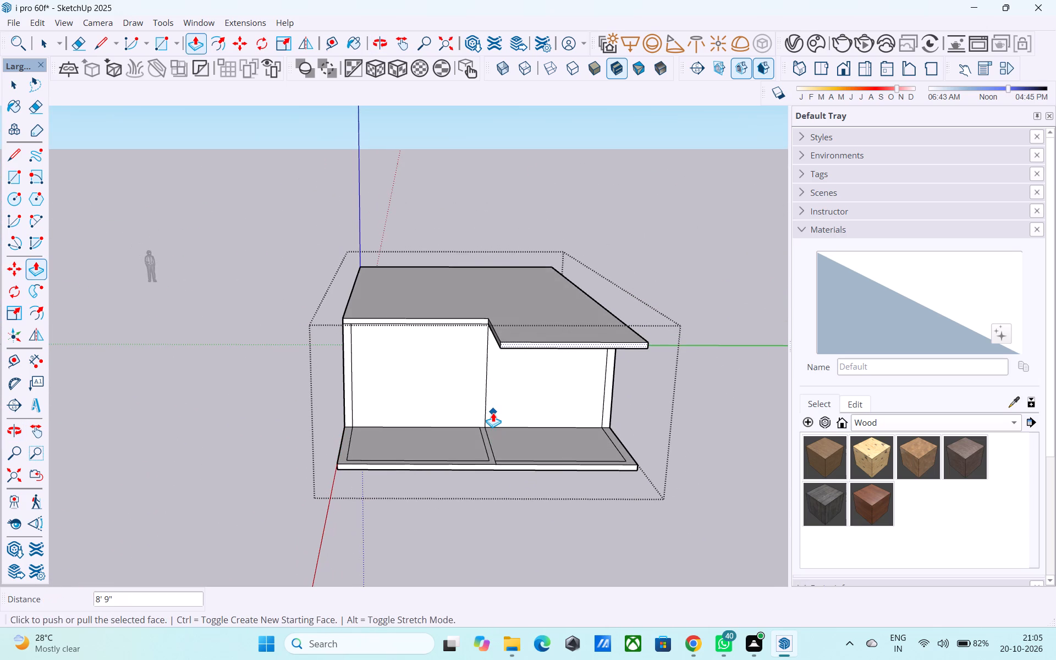
{"action": "scroll", "coordinate": [493, 413], "scroll_direction": "up", "scroll_amount": 1}
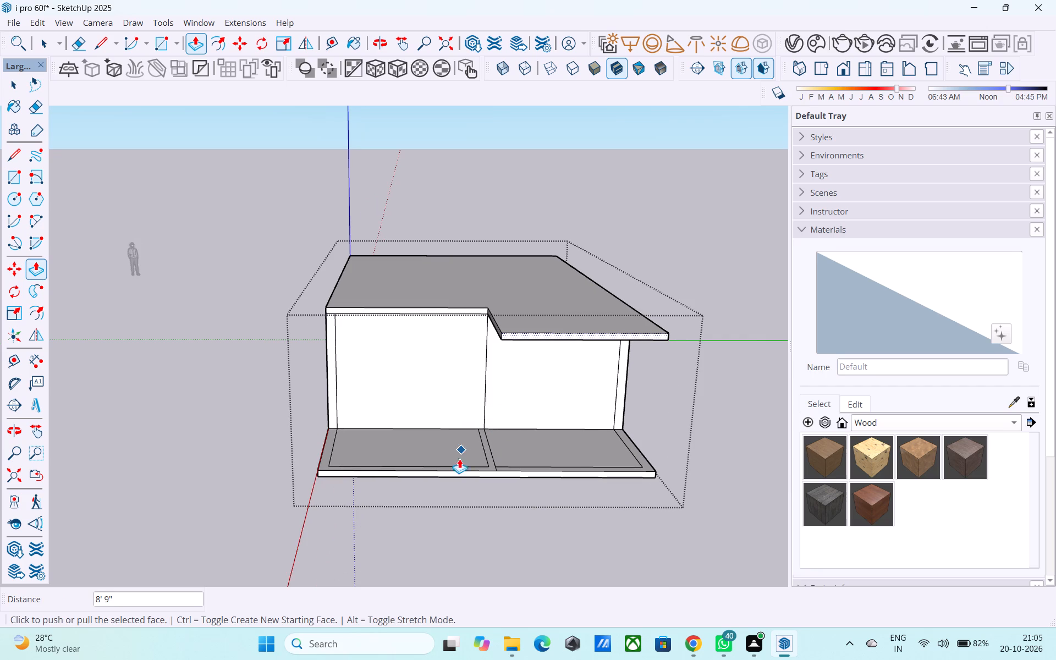
{"action": "scroll", "coordinate": [455, 505], "scroll_direction": "down", "scroll_amount": 4}
{"action": "middle_click_drag", "start_coordinate": [520, 468], "coordinate": [533, 359]}
{"action": "scroll", "coordinate": [534, 221], "scroll_direction": "up", "scroll_amount": 3}
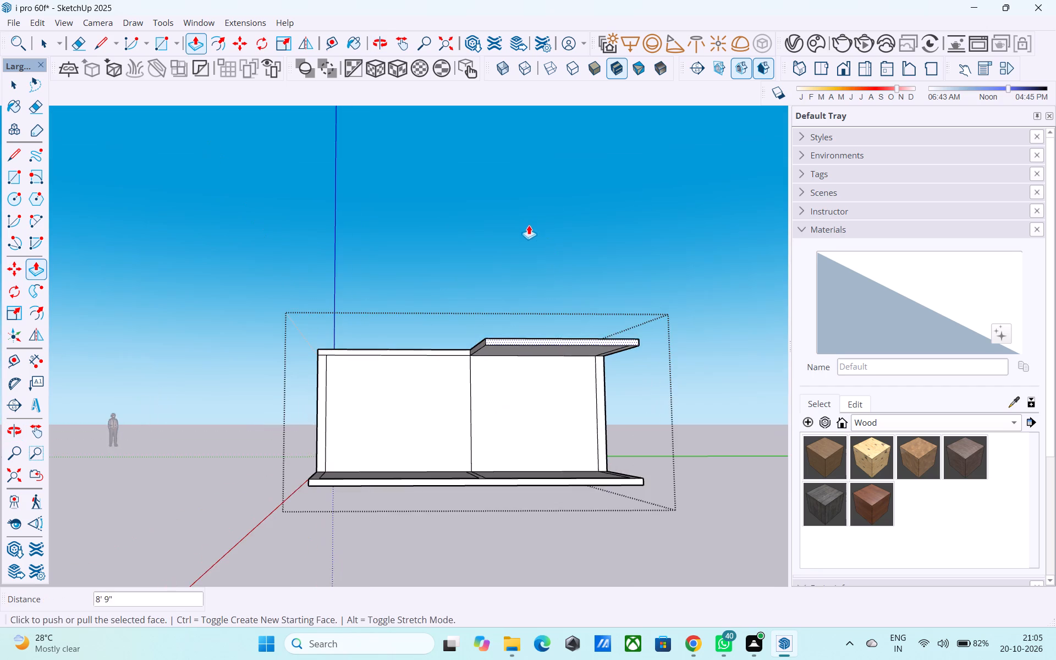
{"action": "middle_click_drag", "start_coordinate": [529, 225], "coordinate": [530, 285]}
Save the model.
{"action": "key", "text": "ctrl+s"}
{"action": "key", "text": "space"}
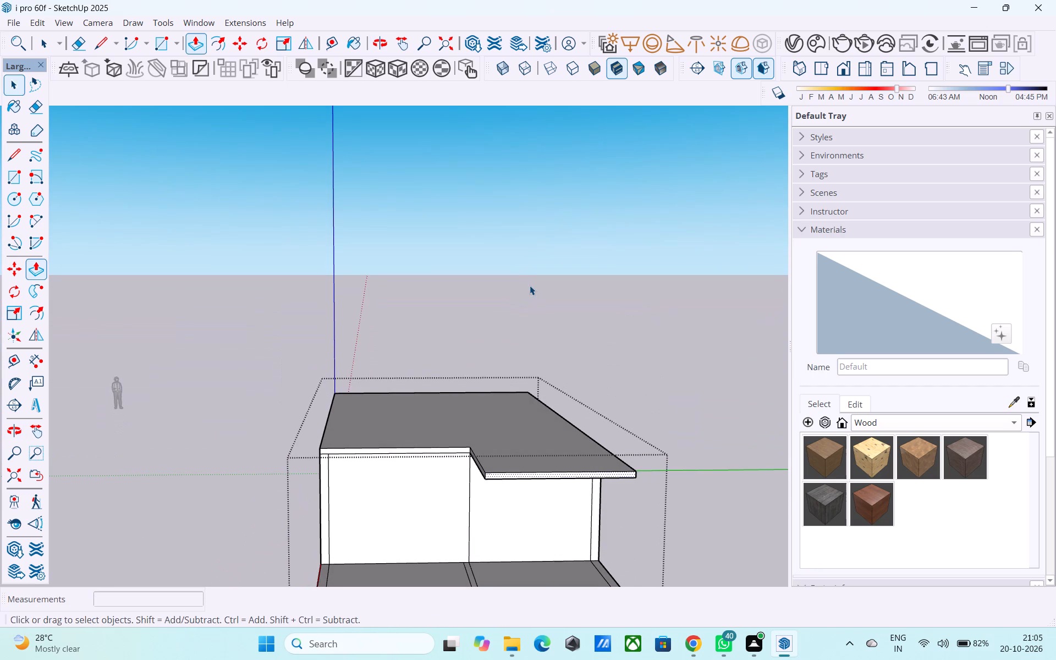
Erase the vertical line dividing the cross wall's face beneath the roof slab.
{"action": "scroll", "coordinate": [530, 285], "scroll_direction": "down", "scroll_amount": 4}
{"action": "middle_click_drag", "start_coordinate": [529, 284], "coordinate": [527, 299]}
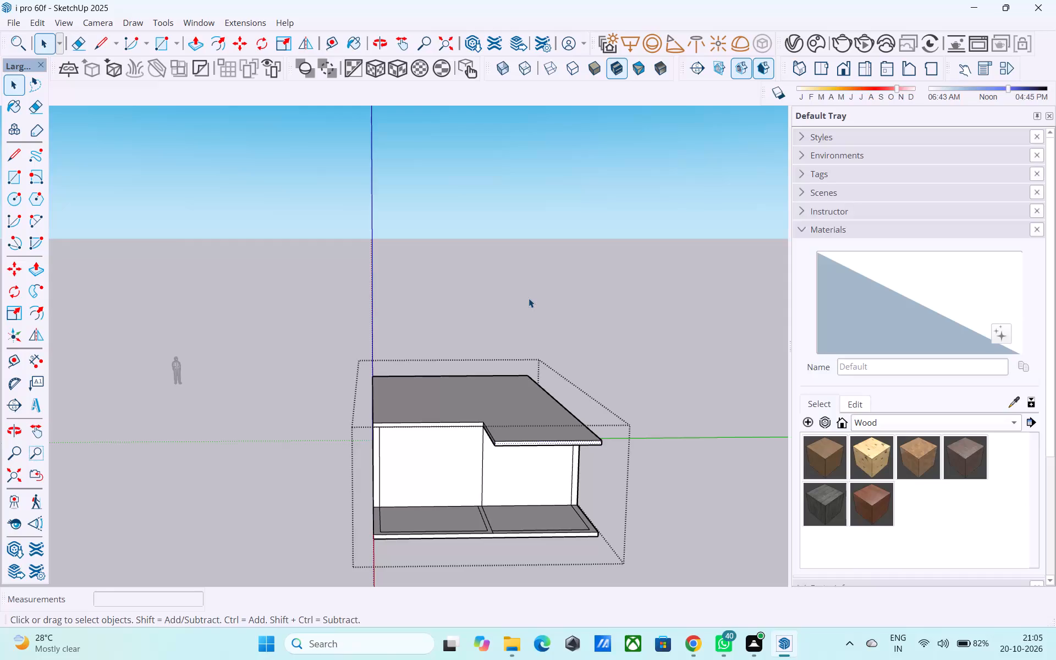
{"action": "scroll", "coordinate": [538, 359], "scroll_direction": "down", "scroll_amount": 4}
{"action": "middle_click_drag", "start_coordinate": [532, 388], "coordinate": [493, 337]}
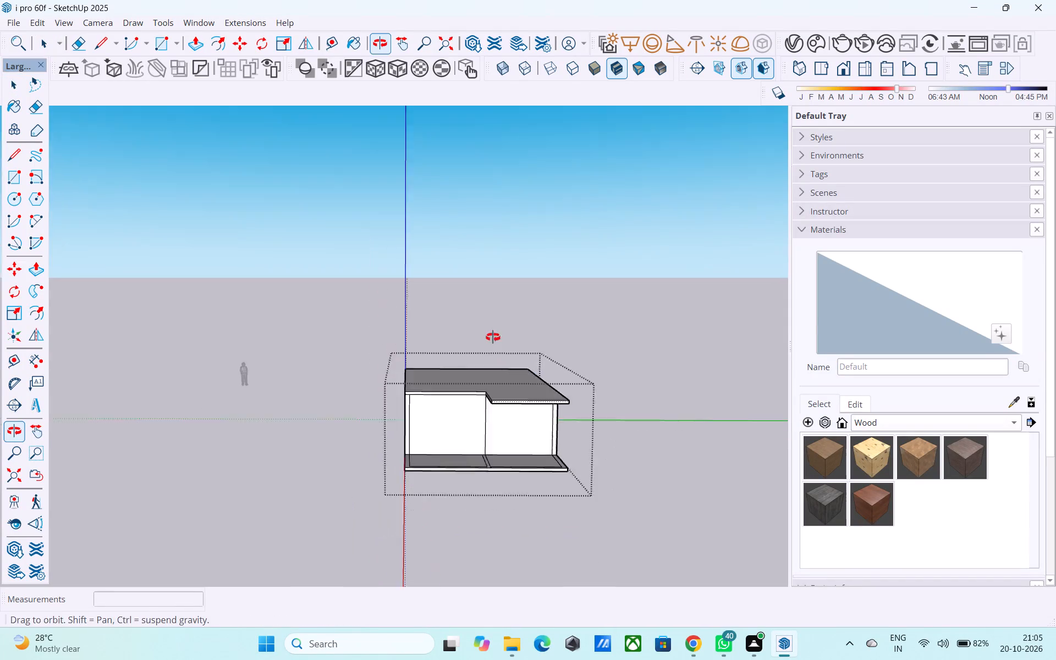
{"action": "middle_click_drag", "start_coordinate": [493, 337], "coordinate": [480, 321]}
{"action": "scroll", "coordinate": [469, 300], "scroll_direction": "down", "scroll_amount": 5}
{"action": "middle_click_drag", "start_coordinate": [468, 302], "coordinate": [603, 354]}
{"action": "scroll", "coordinate": [550, 395], "scroll_direction": "up", "scroll_amount": 17}
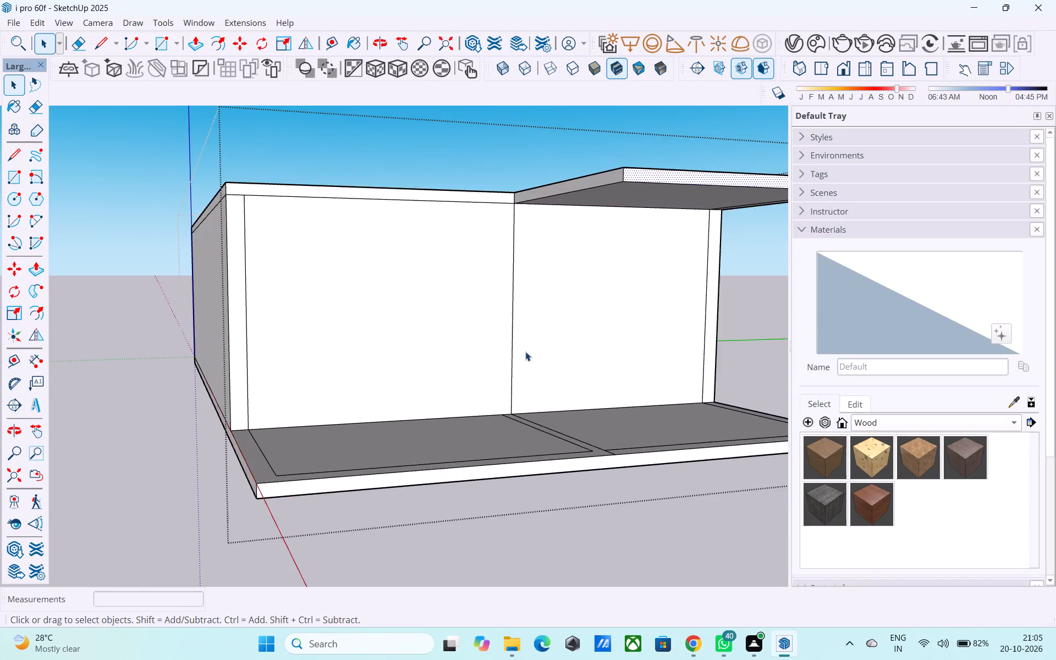
{"action": "middle_click_drag", "start_coordinate": [525, 351], "coordinate": [382, 351]}
{"action": "key", "text": "e"}
{"action": "left_click_drag", "start_coordinate": [370, 350], "coordinate": [326, 339]}
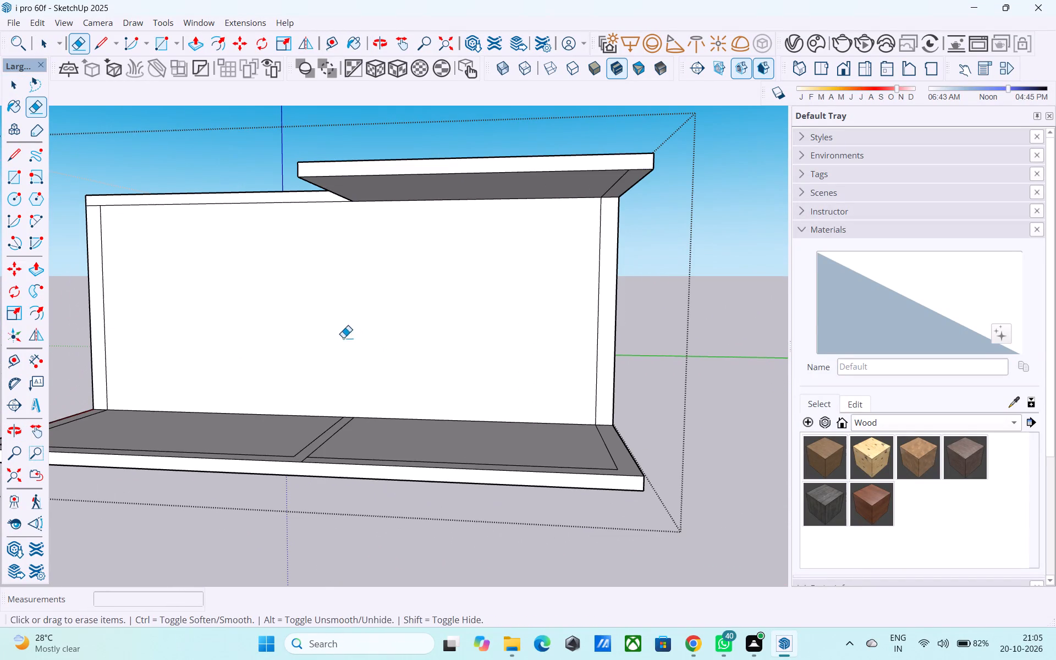
{"action": "key", "text": "space"}
Save the model with the cleaned wall face.
{"action": "scroll", "coordinate": [370, 329], "scroll_direction": "down", "scroll_amount": 4}
{"action": "middle_click_drag", "start_coordinate": [370, 329], "coordinate": [455, 365]}
{"action": "middle_click_drag", "start_coordinate": [450, 362], "coordinate": [494, 447]}
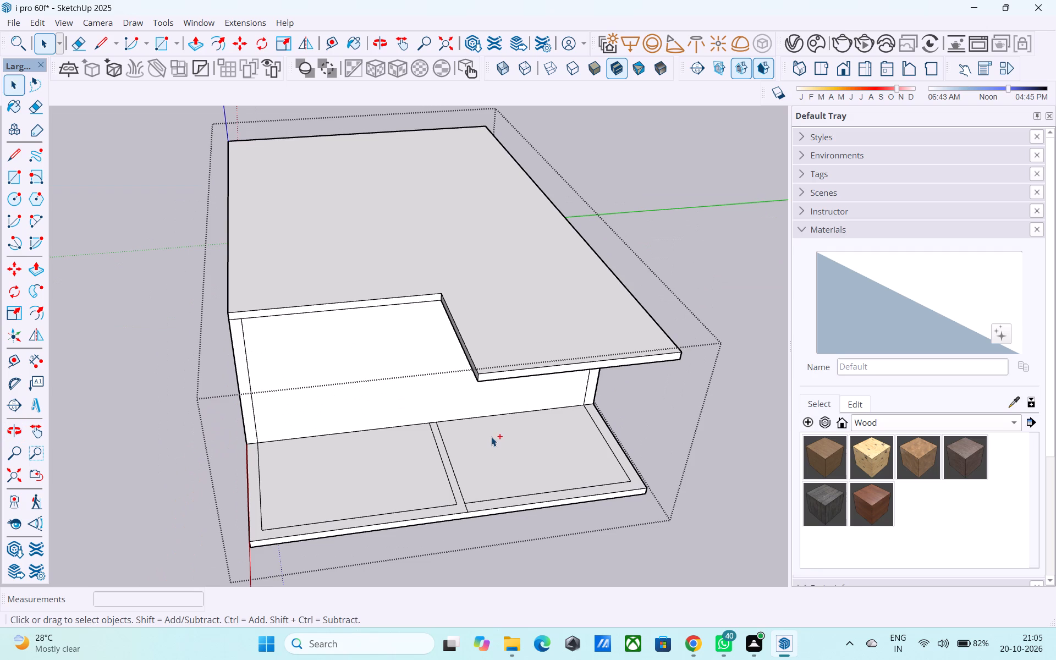
{"action": "key", "text": "ctrl+s"}
Draw two vertical lines up the cross wall's open face from the partition strip's corners, 10' and 10' 6" long.
{"action": "middle_click_drag", "start_coordinate": [474, 431], "coordinate": [455, 418]}
{"action": "scroll", "coordinate": [455, 418], "scroll_direction": "down", "scroll_amount": 1}
{"action": "middle_click_drag", "start_coordinate": [454, 418], "coordinate": [485, 417], "text": "shift"}
{"action": "scroll", "coordinate": [480, 418], "scroll_direction": "up", "scroll_amount": 4}
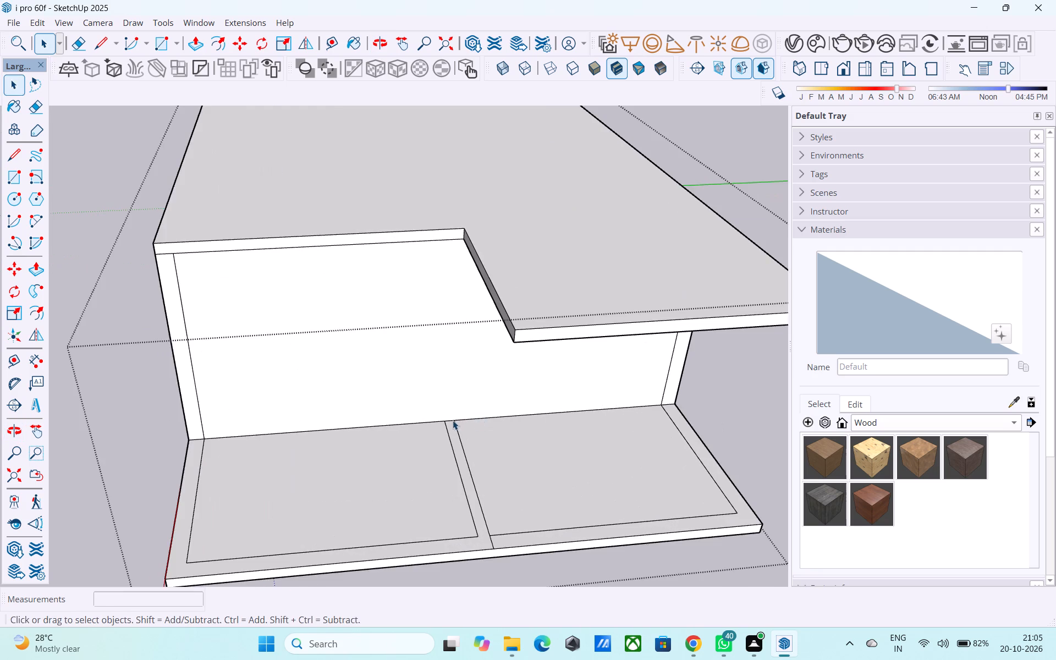
{"action": "middle_click_drag", "start_coordinate": [453, 420], "coordinate": [461, 428], "text": "shift"}
{"action": "scroll", "coordinate": [461, 428], "scroll_direction": "up", "scroll_amount": 3}
{"action": "key", "text": "l"}
{"action": "left_click", "coordinate": [469, 428]}
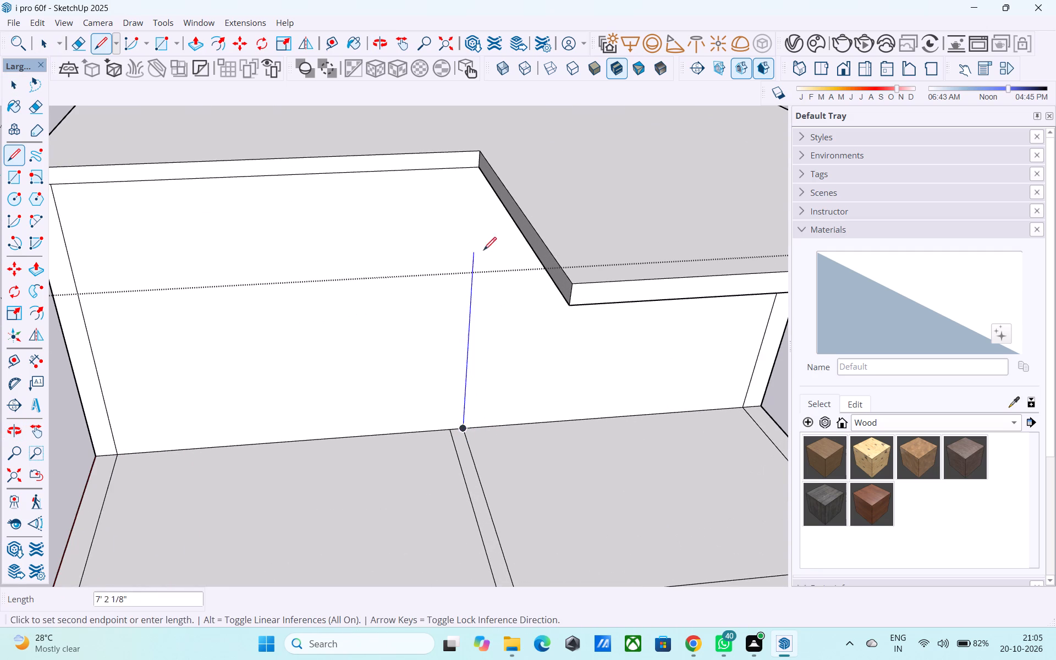
{"action": "left_click", "coordinate": [476, 168]}
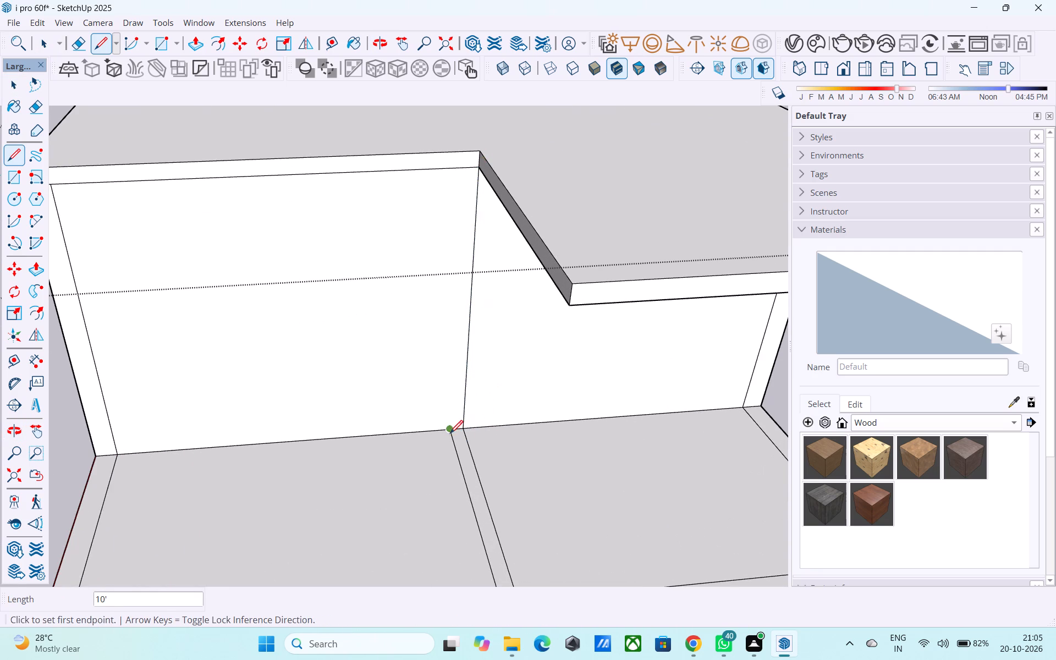
{"action": "left_click", "coordinate": [450, 435]}
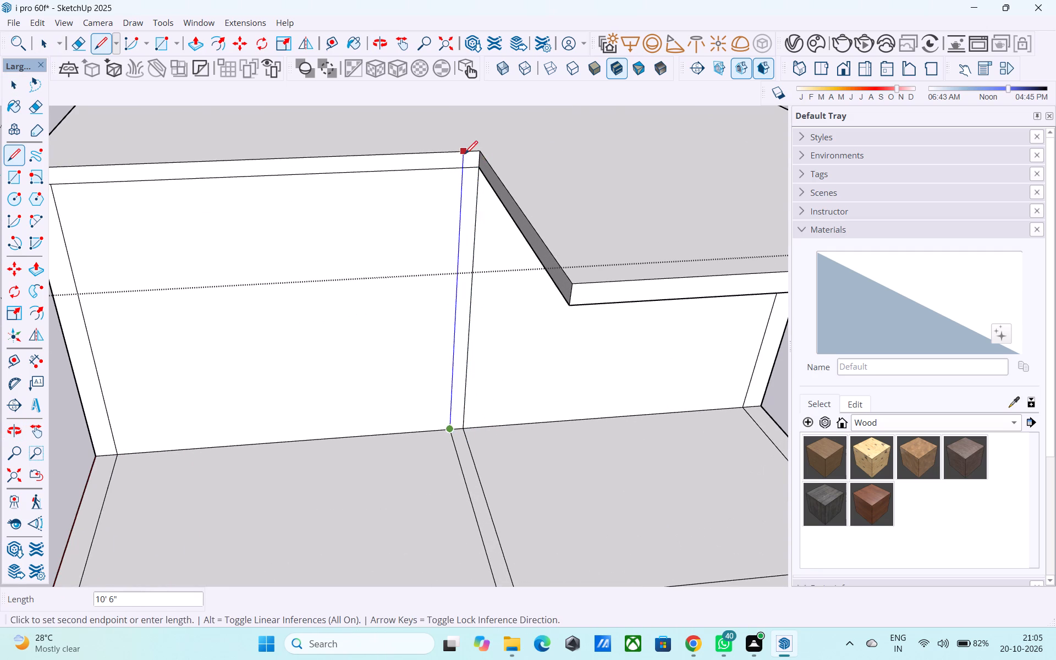
{"action": "left_click", "coordinate": [465, 155]}
{"action": "scroll", "coordinate": [468, 163], "scroll_direction": "down", "scroll_amount": 5}
{"action": "key", "text": "space"}
Push/Pull the U-shaped wall outline around the open bay up 10' from the base slab.
{"action": "scroll", "coordinate": [491, 217], "scroll_direction": "down", "scroll_amount": 1}
{"action": "middle_click_drag", "start_coordinate": [491, 217], "coordinate": [504, 283]}
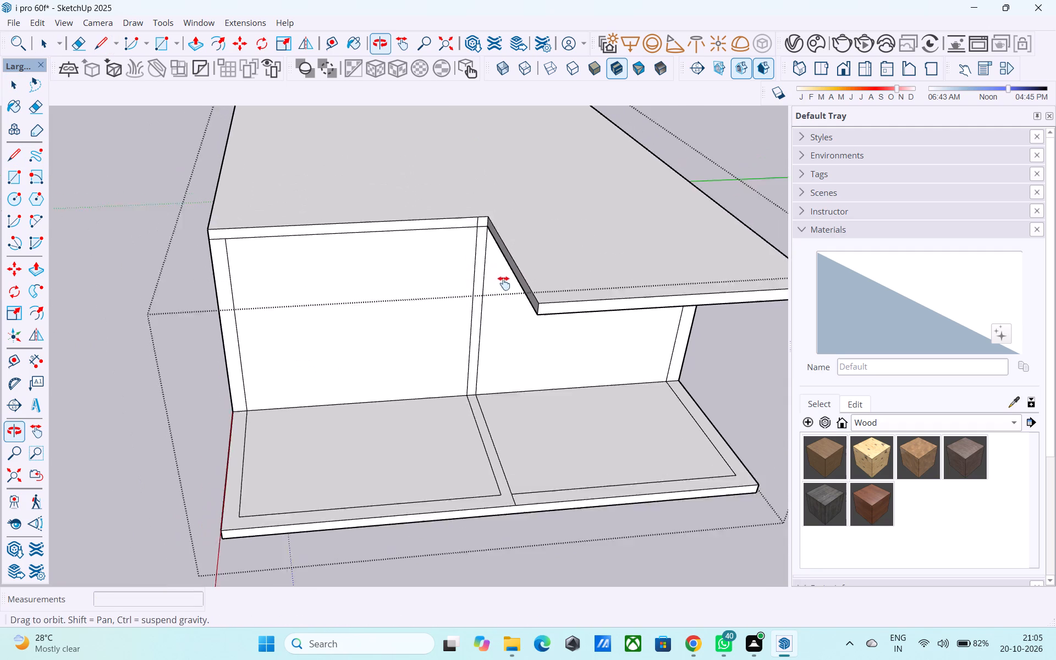
{"action": "middle_click_drag", "start_coordinate": [504, 283], "coordinate": [522, 279]}
{"action": "scroll", "coordinate": [521, 276], "scroll_direction": "down", "scroll_amount": 3}
{"action": "middle_click_drag", "start_coordinate": [515, 288], "coordinate": [536, 293], "text": "shift"}
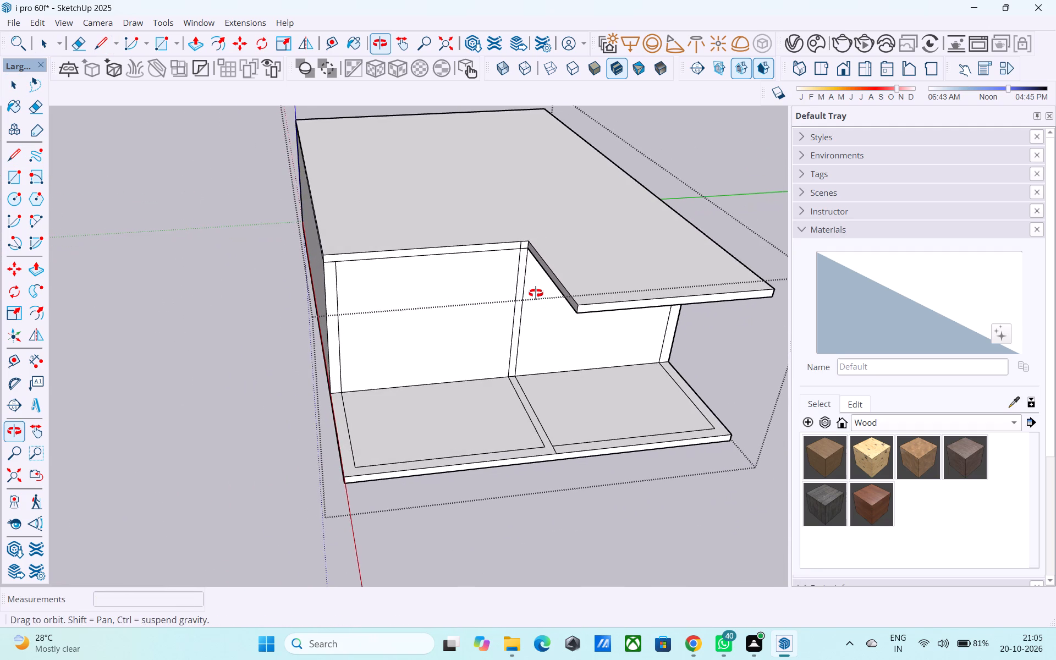
{"action": "middle_click_drag", "start_coordinate": [536, 293], "coordinate": [536, 294], "text": "shift"}
{"action": "scroll", "coordinate": [359, 489], "scroll_direction": "up", "scroll_amount": 5}
{"action": "left_click", "coordinate": [347, 464]}
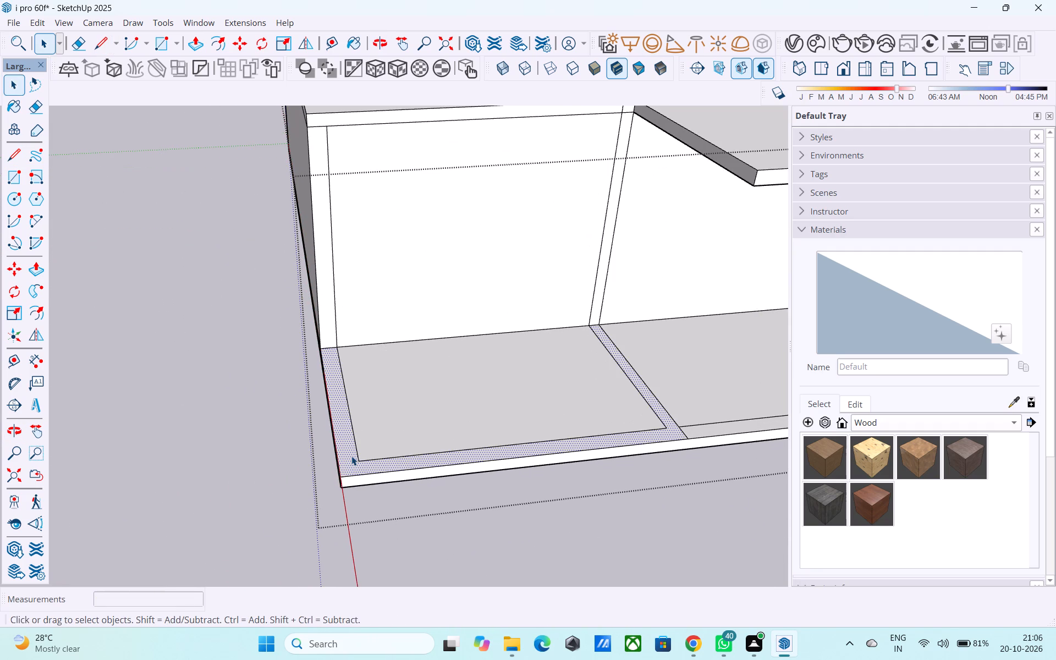
{"action": "key", "text": "p"}
{"action": "left_click", "coordinate": [351, 456]}
{"action": "scroll", "coordinate": [378, 377], "scroll_direction": "down", "scroll_amount": 5}
{"action": "middle_click_drag", "start_coordinate": [373, 385], "coordinate": [370, 406]}
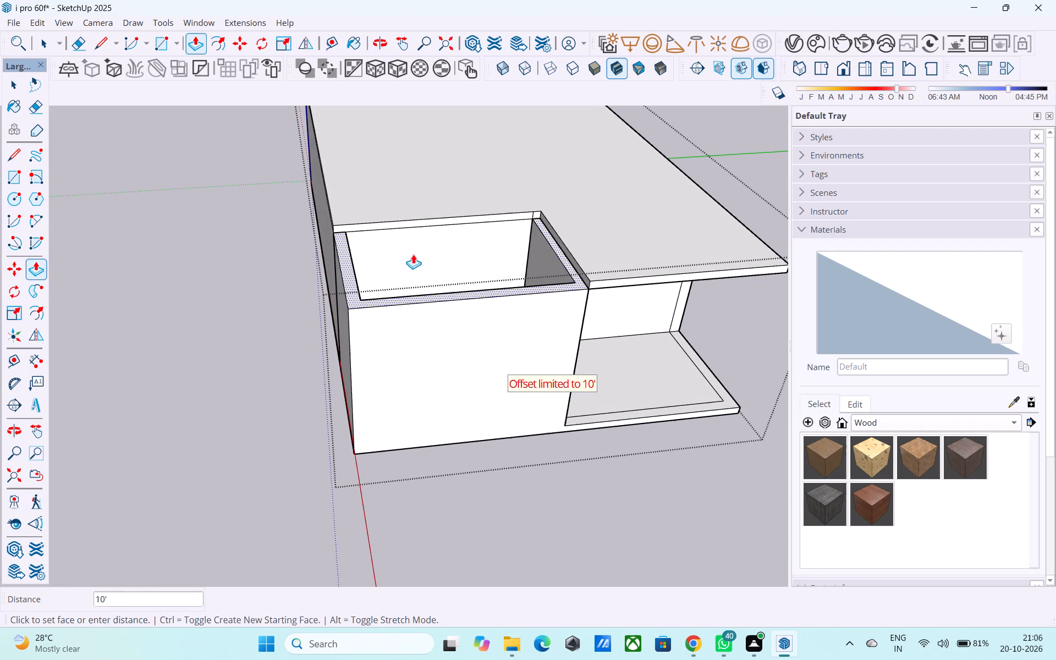
{"action": "left_click", "coordinate": [413, 254]}
Push/Pull the top of the U-shaped wall to the level of the roof slab's upper surface.
{"action": "left_click", "coordinate": [364, 300]}
{"action": "left_click", "coordinate": [375, 268]}
{"action": "middle_click_drag", "start_coordinate": [371, 278], "coordinate": [369, 316]}
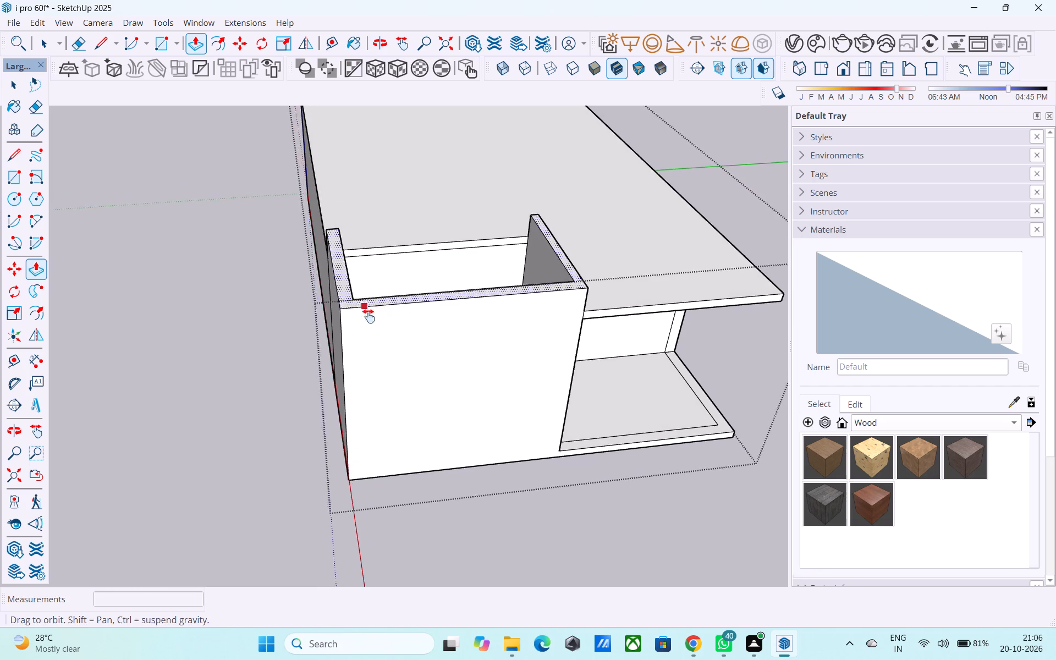
{"action": "middle_click_drag", "start_coordinate": [369, 316], "coordinate": [529, 417]}
{"action": "scroll", "coordinate": [421, 359], "scroll_direction": "up", "scroll_amount": 4}
{"action": "left_click", "coordinate": [413, 308]}
{"action": "left_click", "coordinate": [348, 228]}
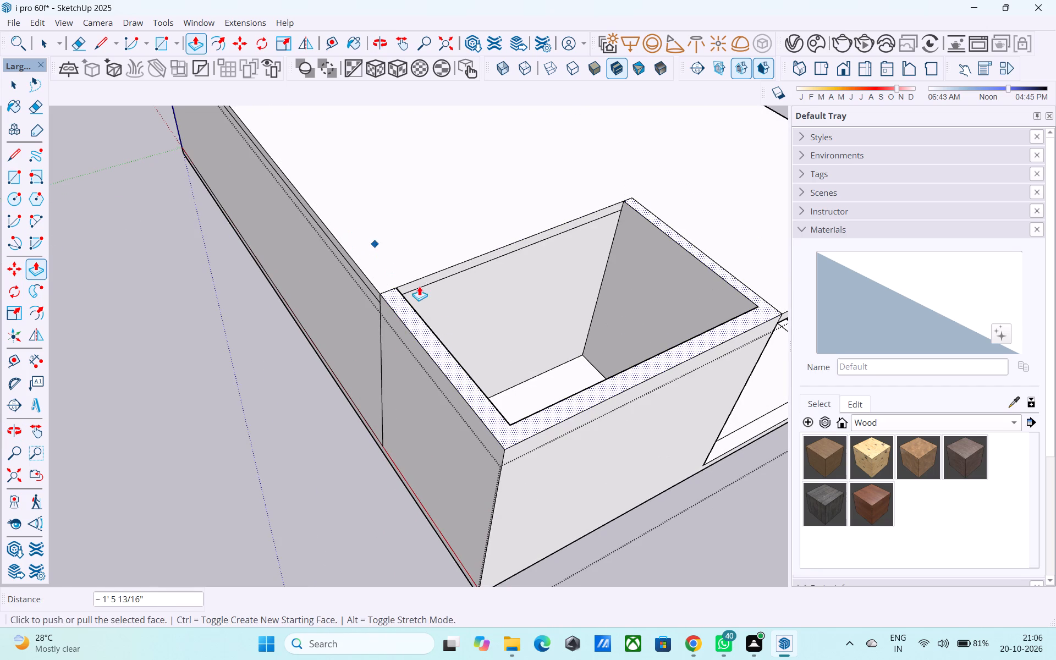
Raise the top of the U-shaped wall a further 10' above the roof slab.
{"action": "left_click", "coordinate": [438, 350]}
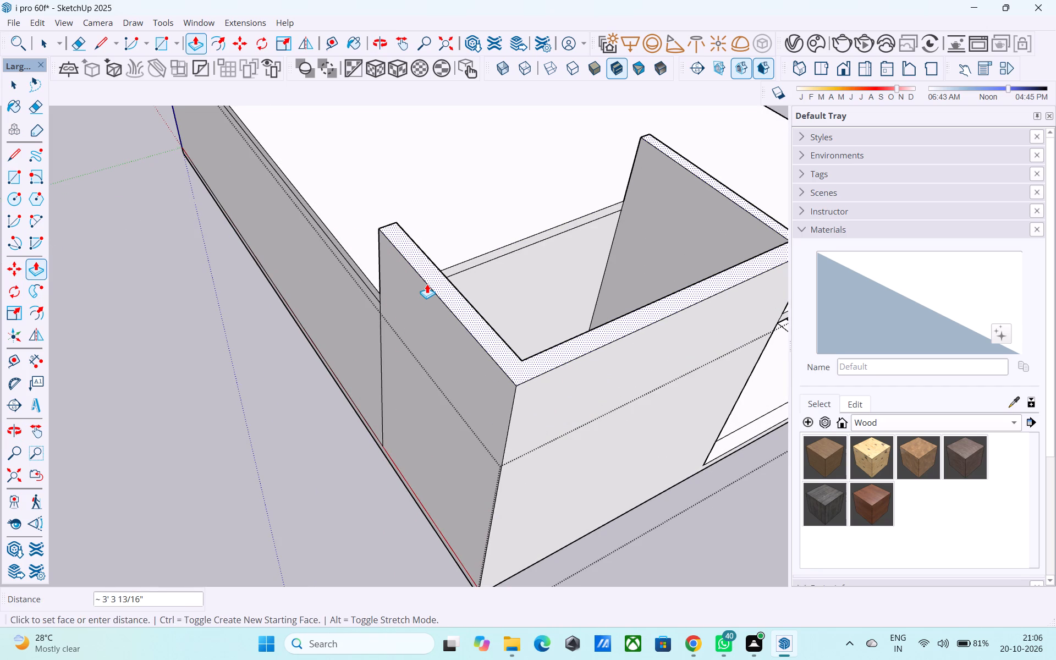
{"action": "type", "text": "10'"}
{"action": "key", "text": "Return"}
Examine the raised walls and the overhanging roof slab from the opposite side of the building.
{"action": "scroll", "coordinate": [474, 327], "scroll_direction": "down", "scroll_amount": 7}
{"action": "middle_click_drag", "start_coordinate": [487, 365], "coordinate": [360, 281]}
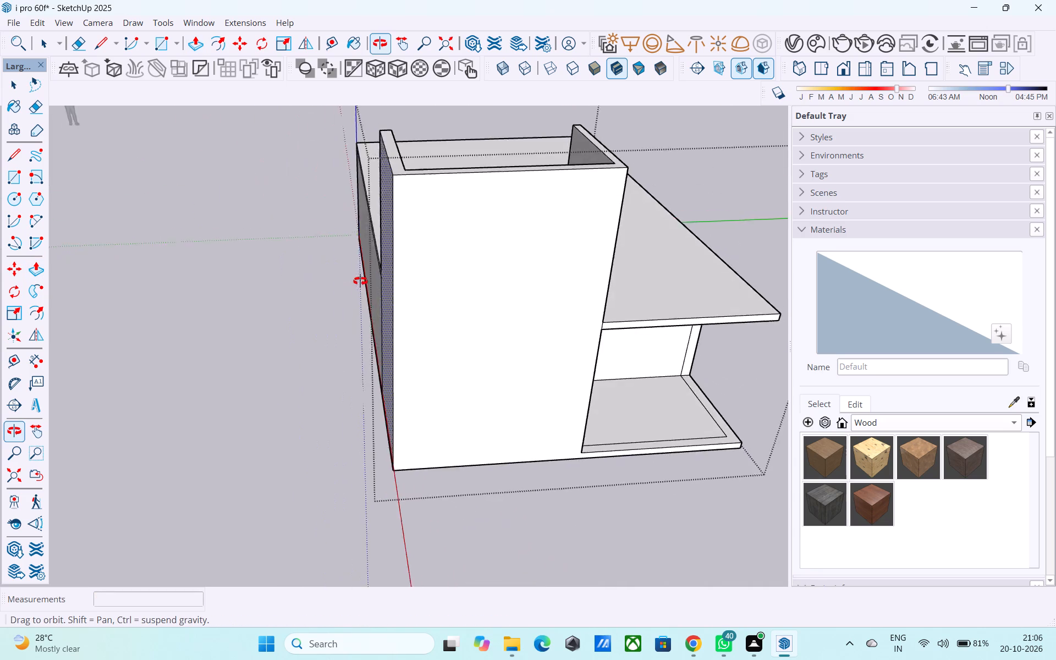
{"action": "middle_click_drag", "start_coordinate": [360, 281], "coordinate": [369, 230]}
{"action": "middle_click_drag", "start_coordinate": [483, 259], "coordinate": [150, 339]}
{"action": "middle_click_drag", "start_coordinate": [441, 350], "coordinate": [239, 373]}
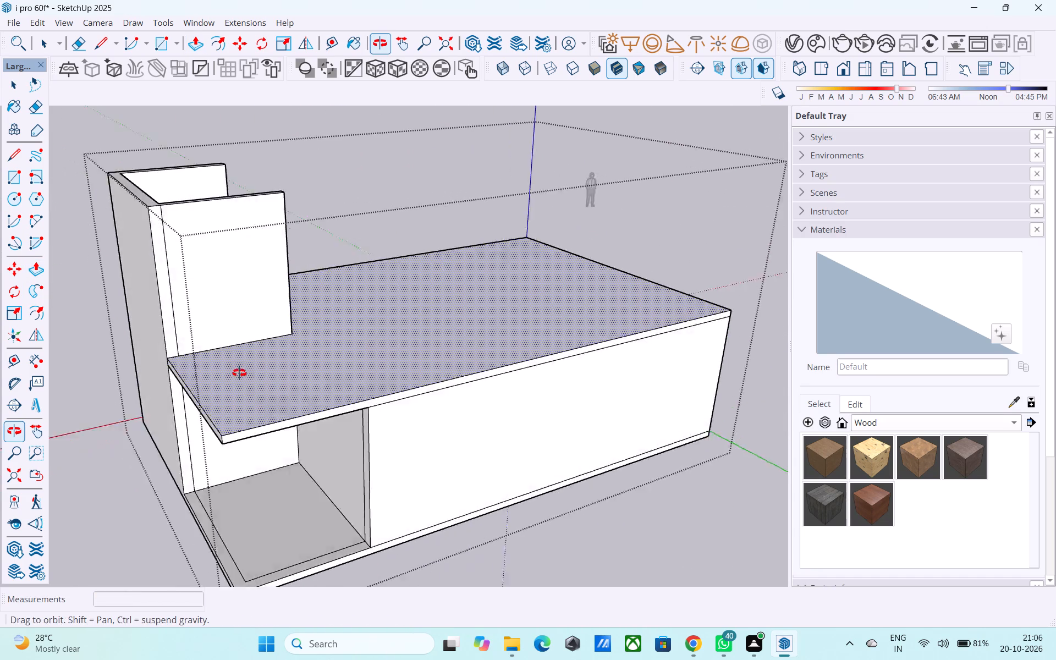
{"action": "middle_click_drag", "start_coordinate": [239, 373], "coordinate": [191, 375]}
{"action": "middle_click_drag", "start_coordinate": [255, 361], "coordinate": [120, 393]}
{"action": "middle_click_drag", "start_coordinate": [201, 374], "coordinate": [293, 307], "text": "shift"}
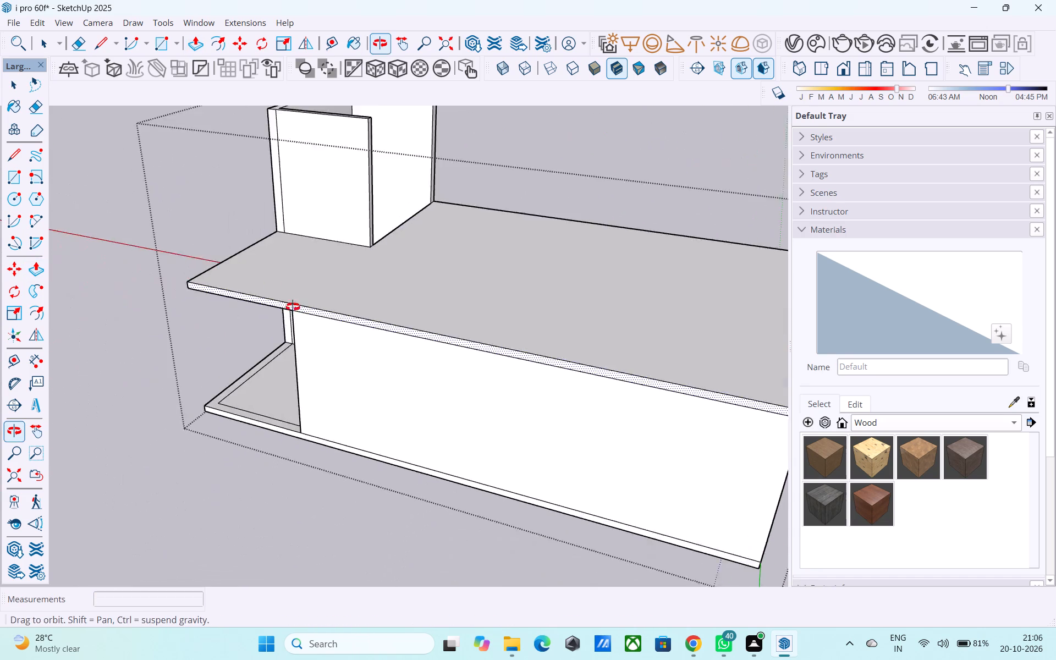
{"action": "middle_click_drag", "start_coordinate": [293, 307], "coordinate": [224, 361], "text": "shift"}
{"action": "middle_click_drag", "start_coordinate": [353, 321], "coordinate": [540, 208]}
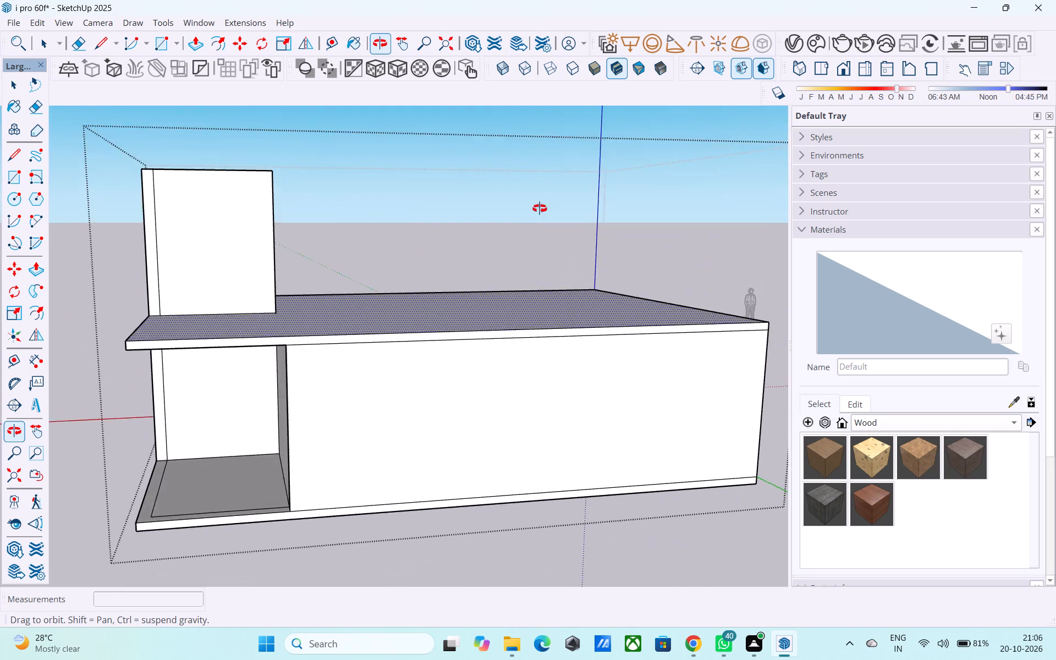
{"action": "middle_click_drag", "start_coordinate": [540, 208], "coordinate": [542, 254]}
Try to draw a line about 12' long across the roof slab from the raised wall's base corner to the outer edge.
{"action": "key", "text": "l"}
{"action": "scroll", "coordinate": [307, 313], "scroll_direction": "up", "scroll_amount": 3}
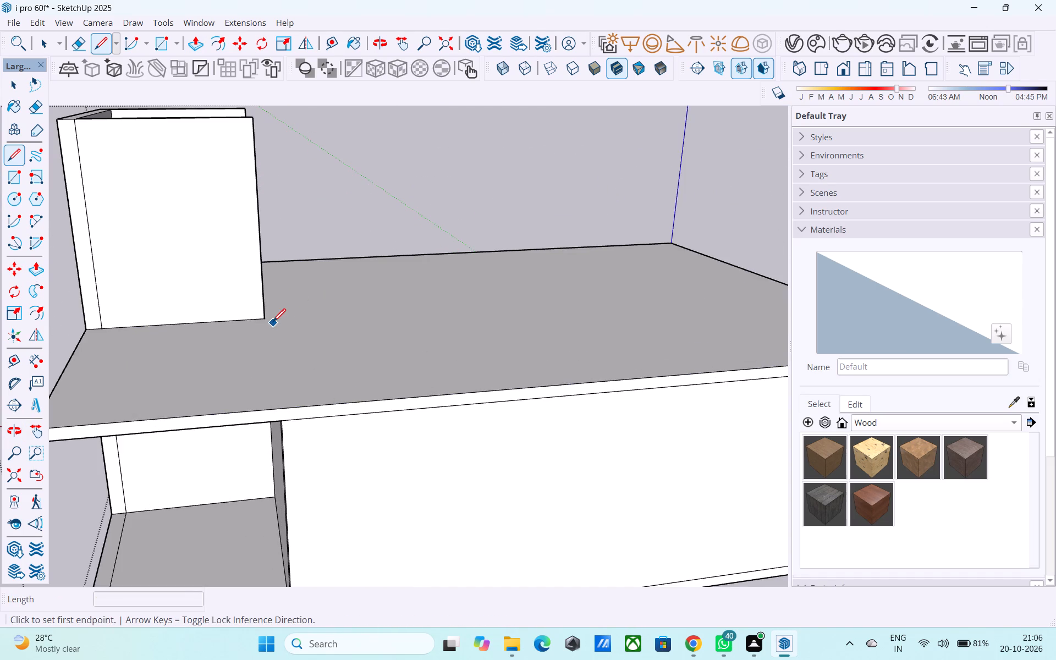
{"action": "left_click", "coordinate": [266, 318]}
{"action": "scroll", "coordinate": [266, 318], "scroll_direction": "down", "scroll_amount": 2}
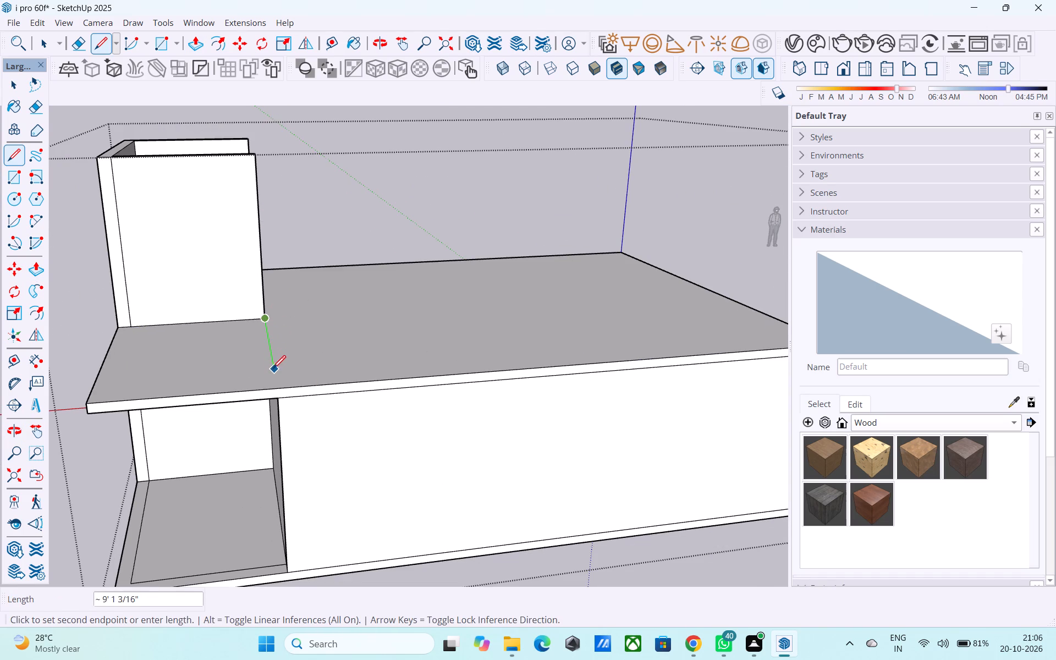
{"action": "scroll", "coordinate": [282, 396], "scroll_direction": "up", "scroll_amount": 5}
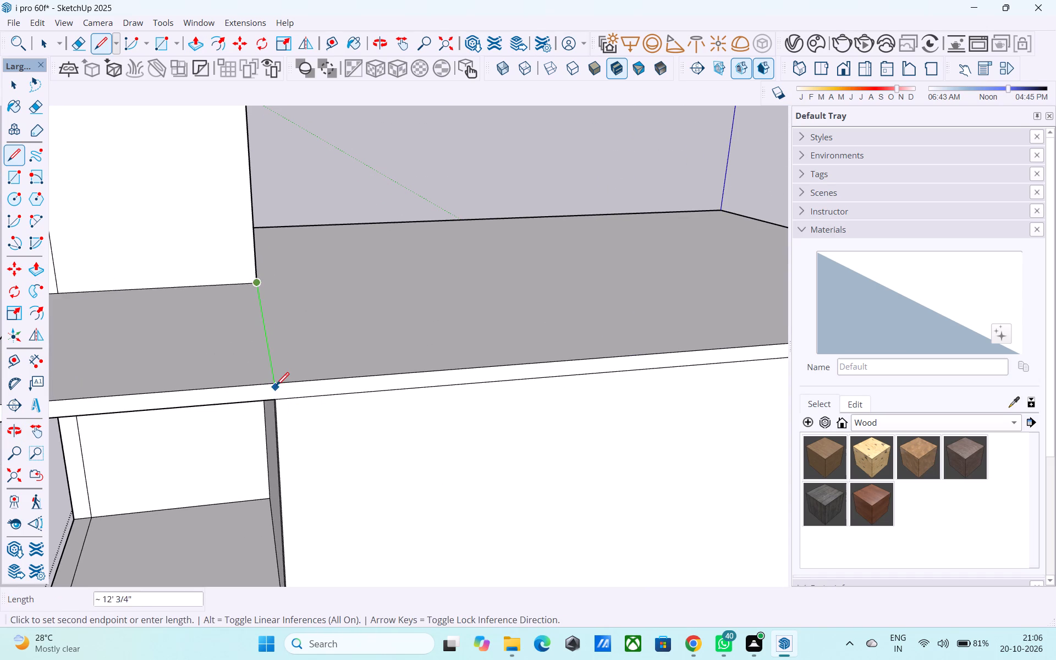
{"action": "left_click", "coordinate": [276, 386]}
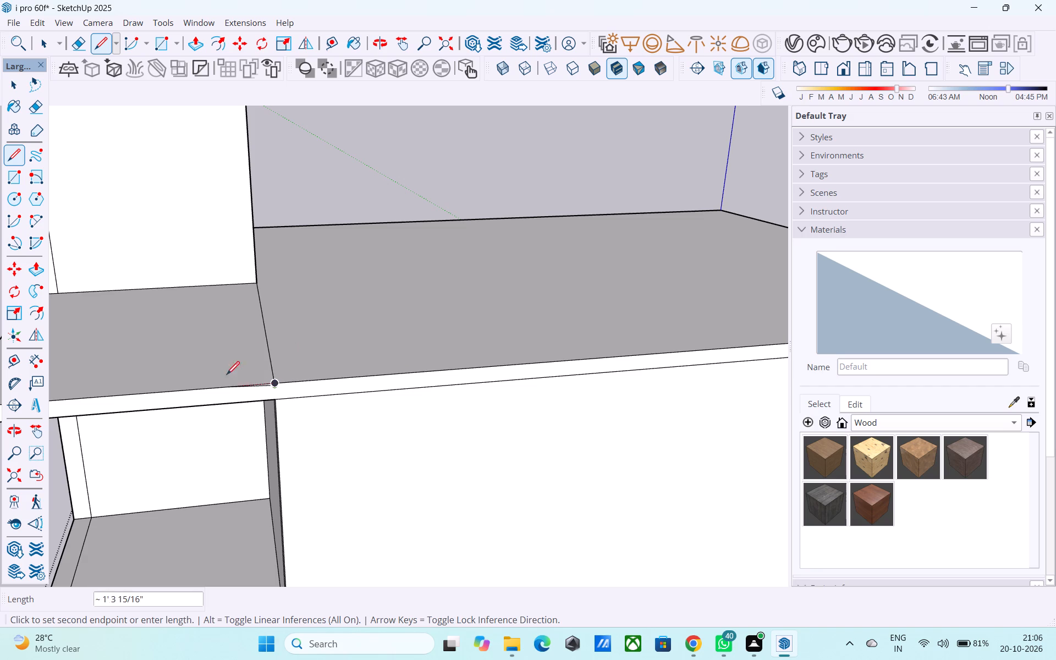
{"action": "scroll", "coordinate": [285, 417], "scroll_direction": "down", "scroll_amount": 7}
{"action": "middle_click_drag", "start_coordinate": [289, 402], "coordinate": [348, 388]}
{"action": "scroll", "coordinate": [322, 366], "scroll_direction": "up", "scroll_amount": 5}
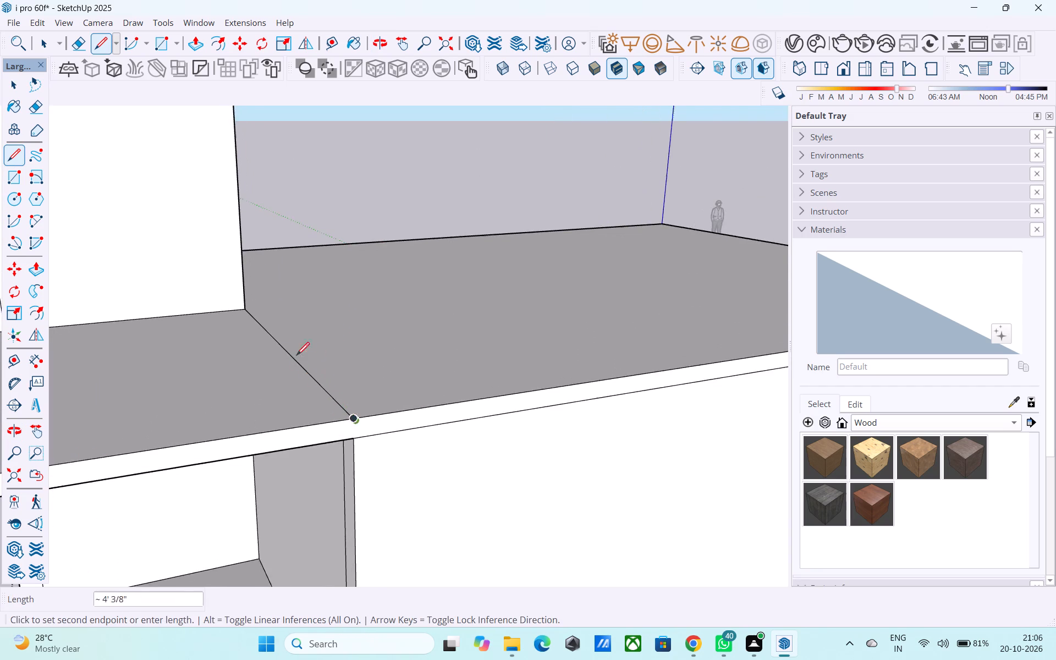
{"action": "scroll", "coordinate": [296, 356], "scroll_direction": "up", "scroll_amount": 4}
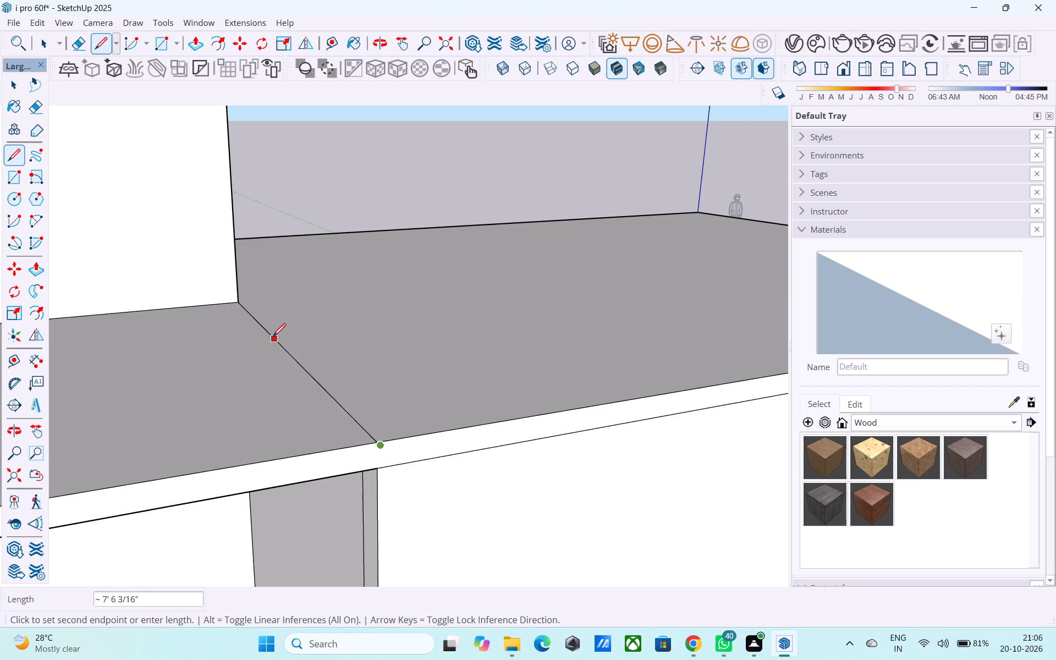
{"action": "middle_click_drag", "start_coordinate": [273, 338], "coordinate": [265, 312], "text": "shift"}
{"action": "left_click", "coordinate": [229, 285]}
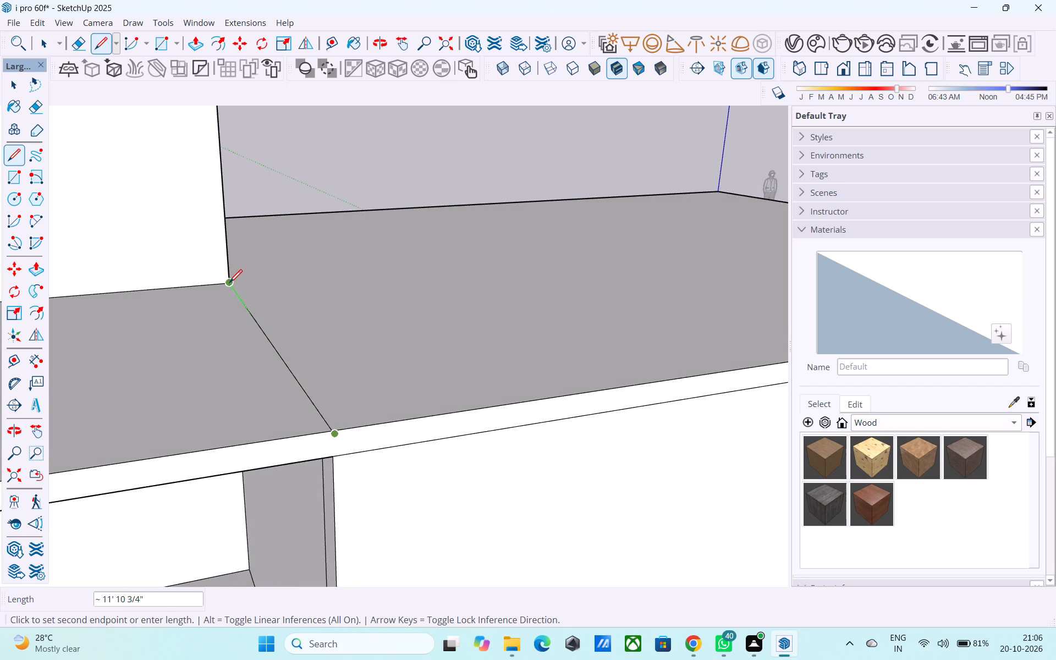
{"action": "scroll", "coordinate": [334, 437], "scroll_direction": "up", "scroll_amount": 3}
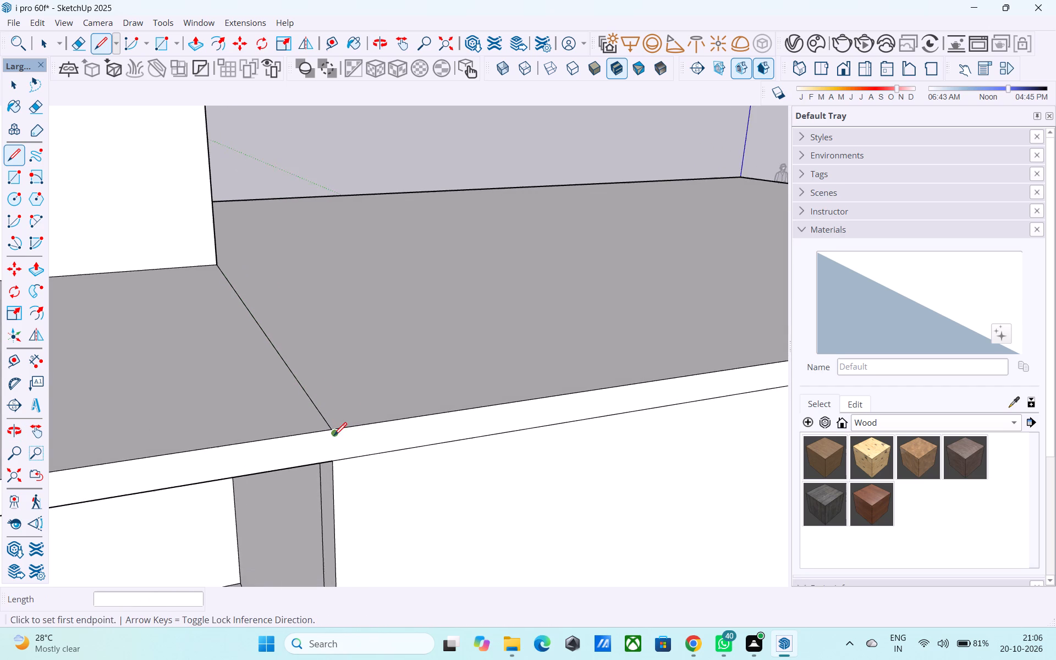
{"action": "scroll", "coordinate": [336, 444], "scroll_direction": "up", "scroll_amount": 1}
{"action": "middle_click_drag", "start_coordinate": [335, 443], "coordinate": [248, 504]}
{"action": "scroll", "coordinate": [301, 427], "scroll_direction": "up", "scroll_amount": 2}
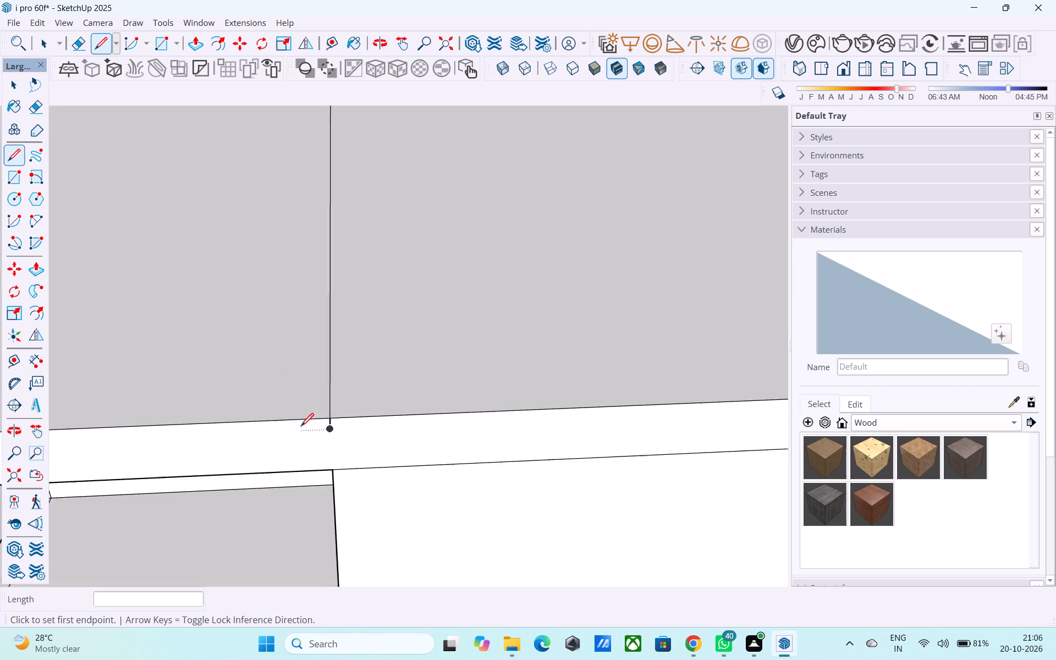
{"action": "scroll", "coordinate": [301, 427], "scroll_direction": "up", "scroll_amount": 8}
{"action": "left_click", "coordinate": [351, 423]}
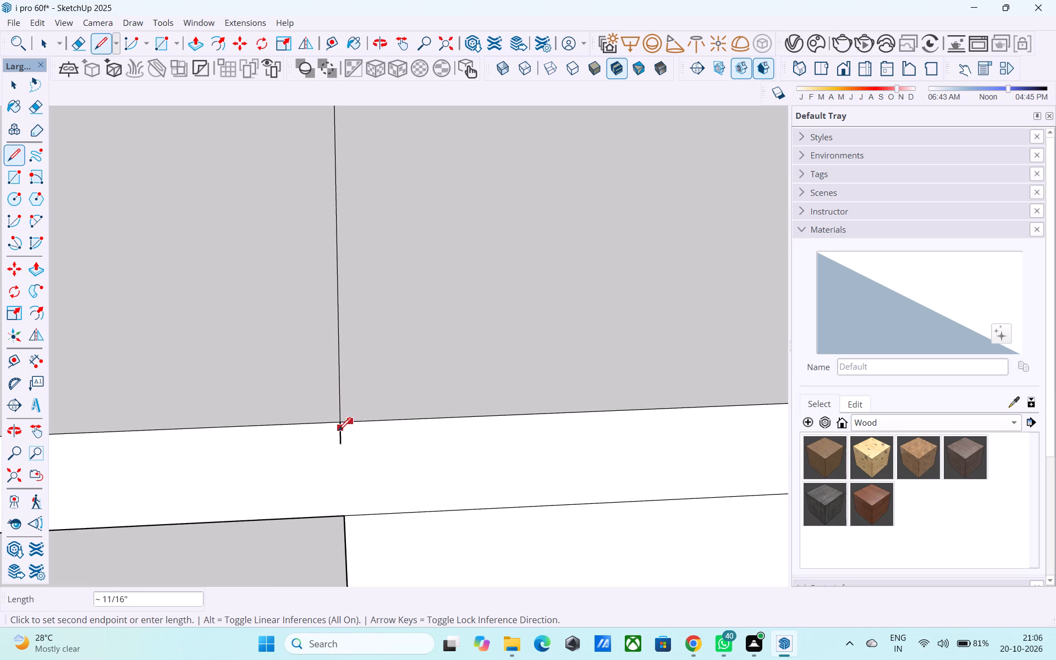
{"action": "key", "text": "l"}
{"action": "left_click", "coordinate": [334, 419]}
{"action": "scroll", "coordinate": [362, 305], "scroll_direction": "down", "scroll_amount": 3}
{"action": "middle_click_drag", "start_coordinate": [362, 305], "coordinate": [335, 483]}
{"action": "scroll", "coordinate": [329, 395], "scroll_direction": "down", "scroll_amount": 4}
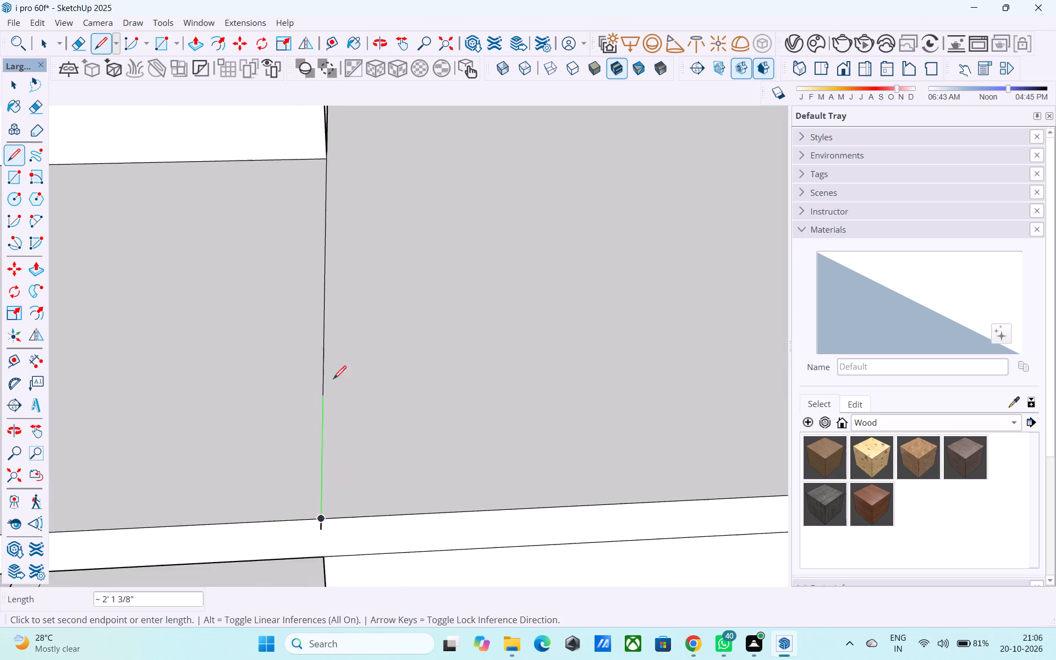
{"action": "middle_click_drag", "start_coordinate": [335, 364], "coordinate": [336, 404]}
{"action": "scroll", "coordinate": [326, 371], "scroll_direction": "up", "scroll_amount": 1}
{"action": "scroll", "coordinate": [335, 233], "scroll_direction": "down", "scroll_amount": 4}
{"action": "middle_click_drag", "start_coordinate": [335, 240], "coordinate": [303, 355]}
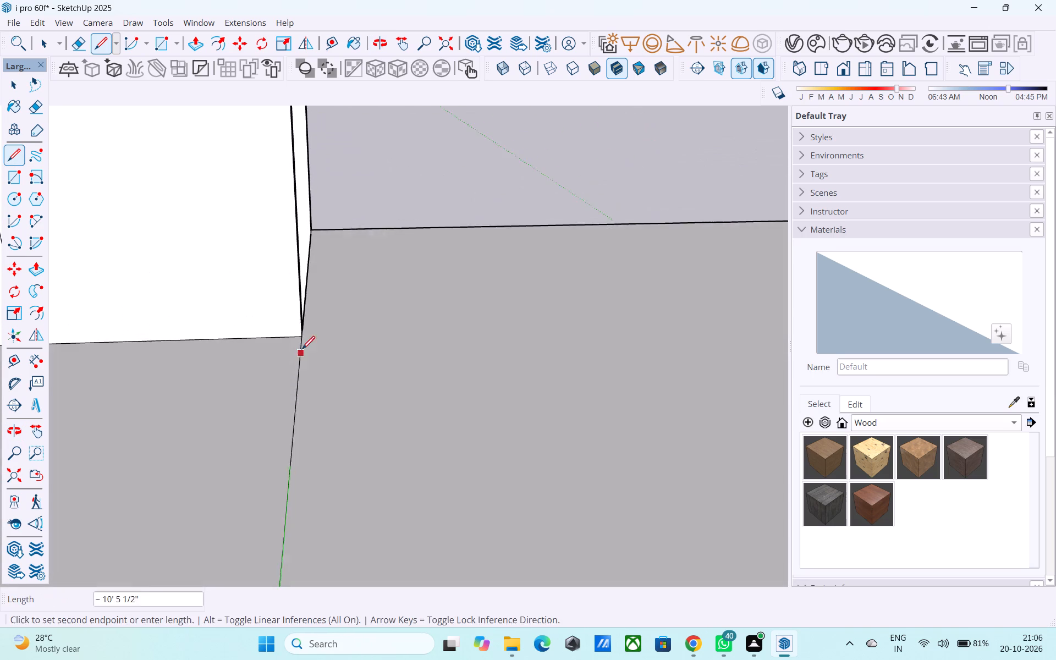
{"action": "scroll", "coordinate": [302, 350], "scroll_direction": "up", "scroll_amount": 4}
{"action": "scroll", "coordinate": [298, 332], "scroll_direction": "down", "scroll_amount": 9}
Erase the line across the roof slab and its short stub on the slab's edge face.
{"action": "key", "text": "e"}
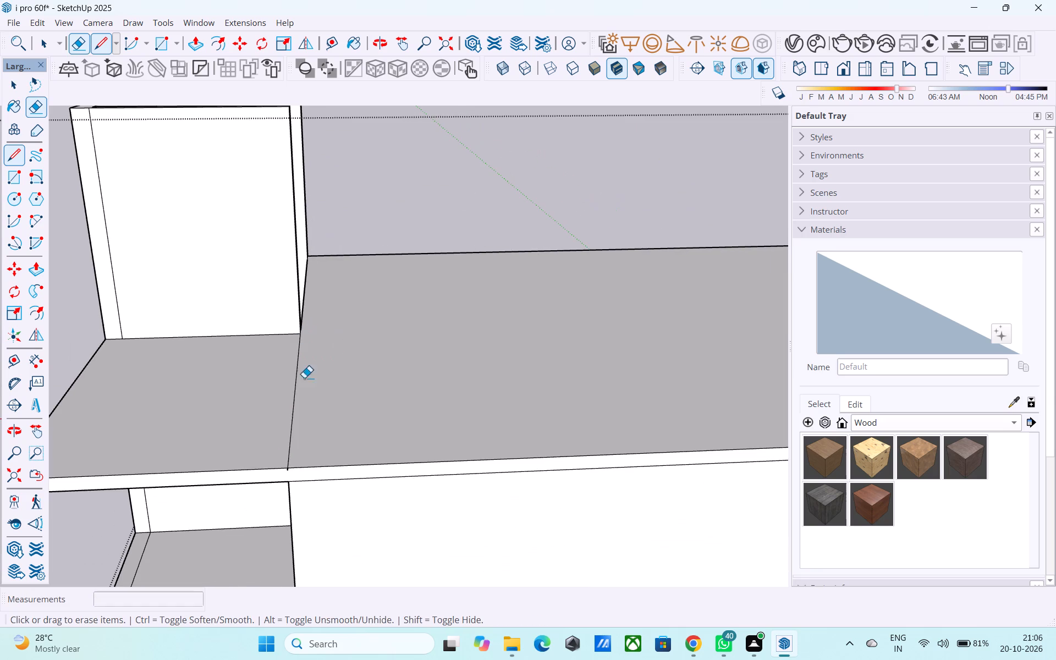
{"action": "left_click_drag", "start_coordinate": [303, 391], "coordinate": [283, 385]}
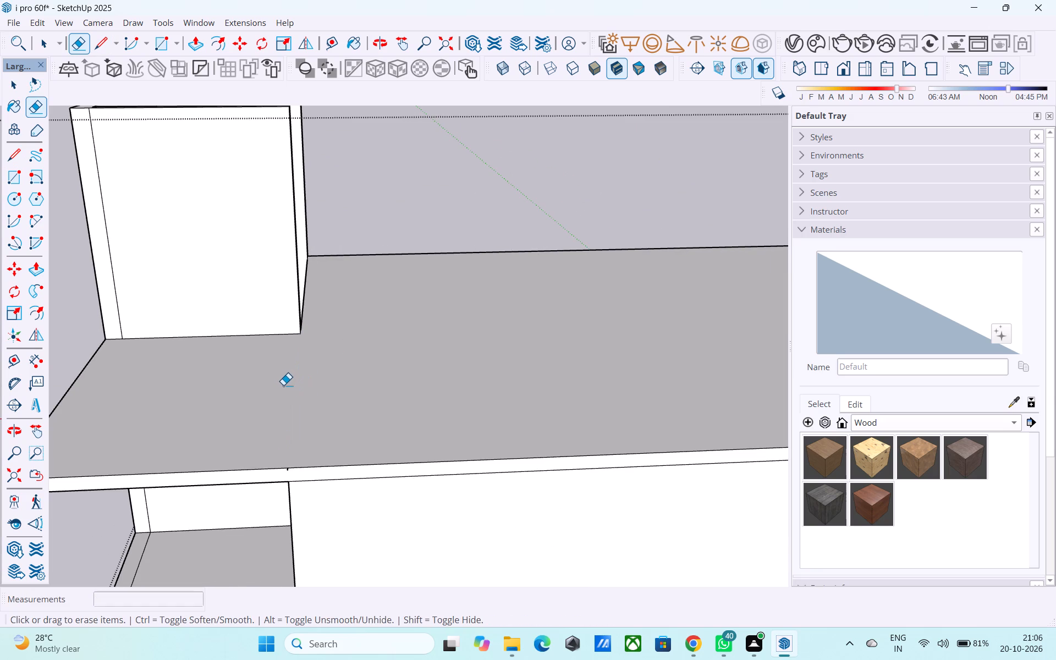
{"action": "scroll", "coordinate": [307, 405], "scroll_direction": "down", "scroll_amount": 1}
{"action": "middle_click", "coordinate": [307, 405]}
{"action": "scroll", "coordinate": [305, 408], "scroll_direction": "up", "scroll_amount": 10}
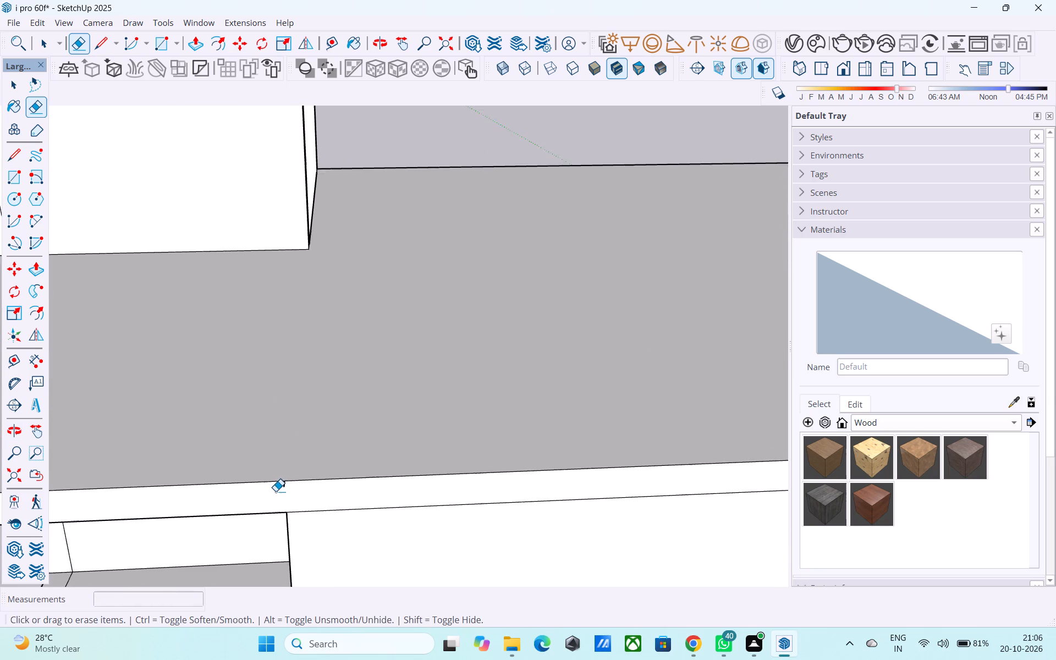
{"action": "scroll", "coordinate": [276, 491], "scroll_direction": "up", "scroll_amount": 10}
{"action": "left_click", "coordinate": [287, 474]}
Draw an 11' 9" line across the roof slab from the raised wall's base corner to the slab's outer edge.
{"action": "scroll", "coordinate": [283, 460], "scroll_direction": "down", "scroll_amount": 11}
{"action": "middle_click_drag", "start_coordinate": [281, 450], "coordinate": [298, 425]}
{"action": "scroll", "coordinate": [318, 390], "scroll_direction": "down", "scroll_amount": 9}
{"action": "middle_click_drag", "start_coordinate": [280, 397], "coordinate": [287, 375]}
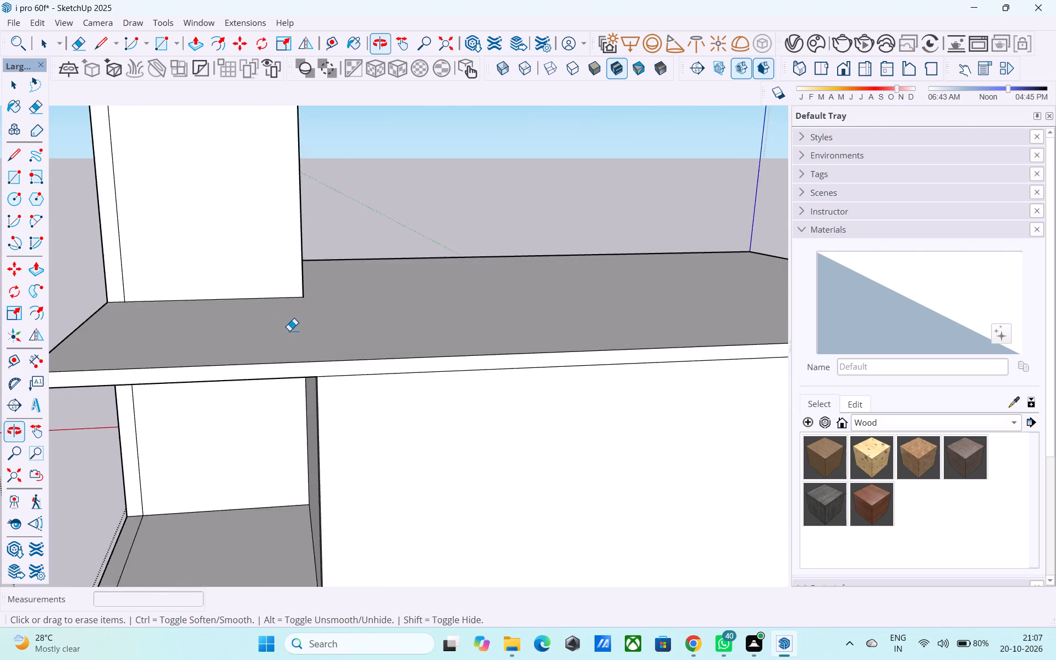
{"action": "scroll", "coordinate": [289, 331], "scroll_direction": "down", "scroll_amount": 5}
{"action": "middle_click_drag", "start_coordinate": [285, 310], "coordinate": [274, 357]}
{"action": "scroll", "coordinate": [271, 335], "scroll_direction": "up", "scroll_amount": 6}
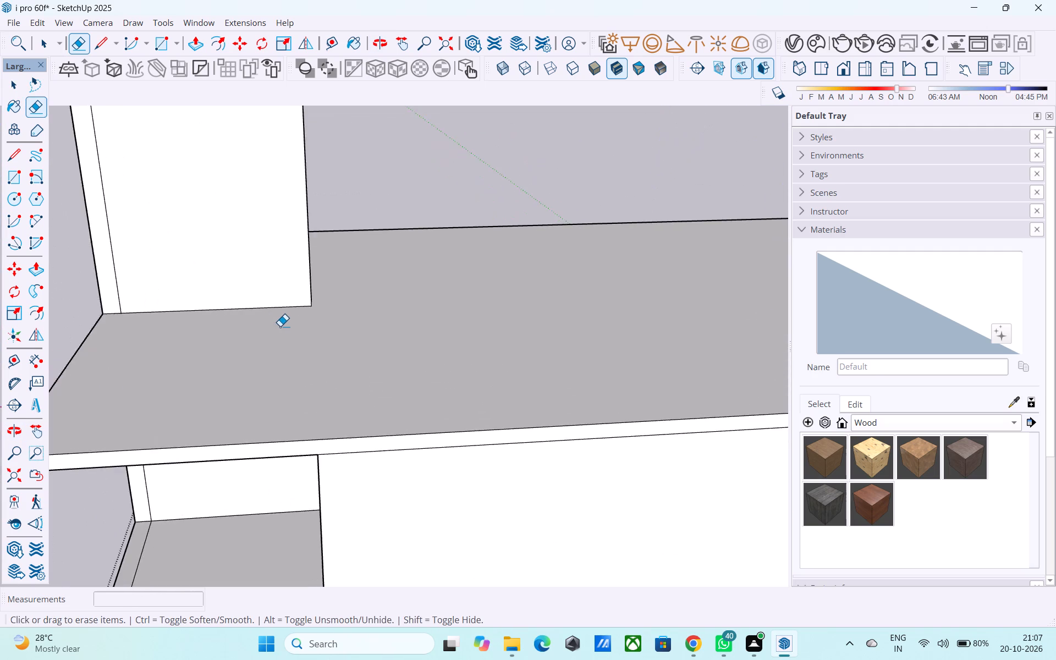
{"action": "scroll", "coordinate": [280, 326], "scroll_direction": "up", "scroll_amount": 2}
{"action": "key", "text": "space"}
{"action": "middle_click_drag", "start_coordinate": [287, 309], "coordinate": [253, 333]}
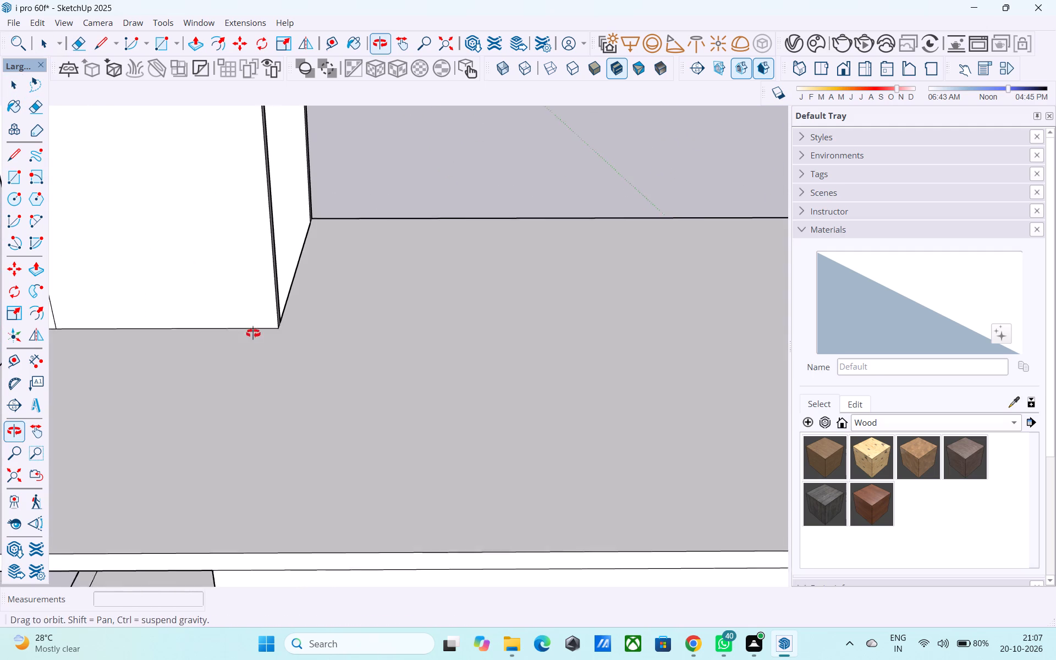
{"action": "middle_click_drag", "start_coordinate": [253, 333], "coordinate": [253, 334]}
{"action": "key", "text": "l"}
{"action": "left_click", "coordinate": [276, 332]}
{"action": "scroll", "coordinate": [277, 332], "scroll_direction": "down", "scroll_amount": 4}
{"action": "middle_click_drag", "start_coordinate": [273, 337], "coordinate": [263, 260]}
{"action": "scroll", "coordinate": [204, 382], "scroll_direction": "up", "scroll_amount": 4}
{"action": "left_click", "coordinate": [249, 356]}
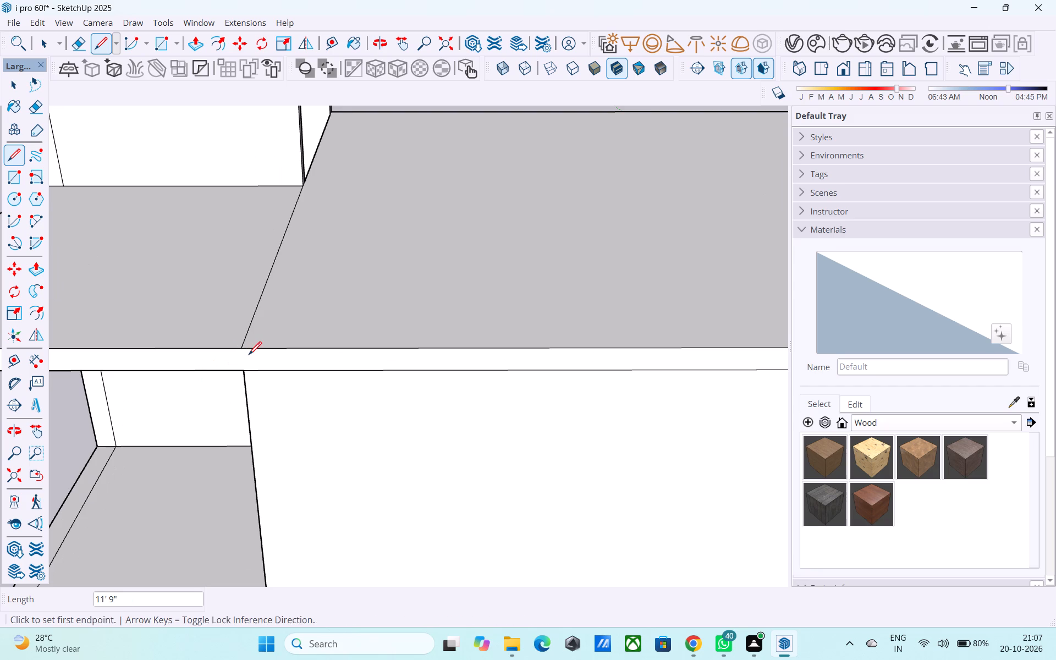
Draw a 6" vertical line down the roof slab's edge face from the dividing line's end to the slab's bottom edge.
{"action": "left_click", "coordinate": [243, 354]}
{"action": "left_click", "coordinate": [244, 372]}
Offset the boundary of the large roof face beside the raised walls 6" inward.
{"action": "middle_click_drag", "start_coordinate": [246, 357], "coordinate": [248, 392], "text": "shift"}
{"action": "scroll", "coordinate": [237, 368], "scroll_direction": "down", "scroll_amount": 8}
{"action": "middle_click_drag", "start_coordinate": [230, 362], "coordinate": [184, 492], "text": "shift"}
{"action": "scroll", "coordinate": [189, 406], "scroll_direction": "down", "scroll_amount": 6}
{"action": "key", "text": "space"}
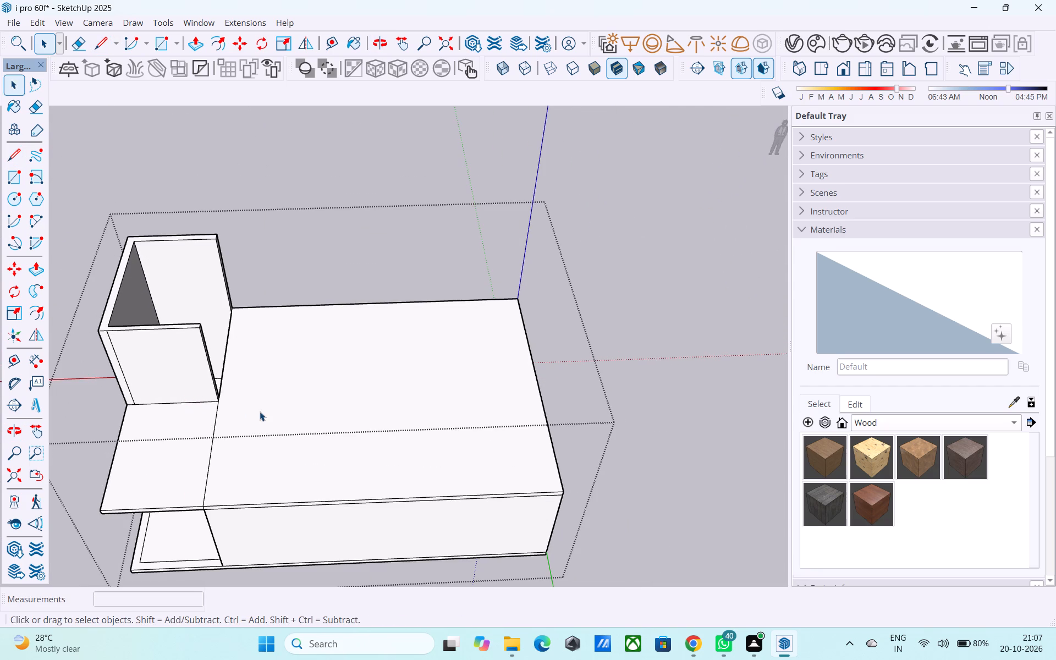
{"action": "left_click", "coordinate": [260, 411]}
{"action": "key", "text": "f"}
{"action": "left_click", "coordinate": [260, 411]}
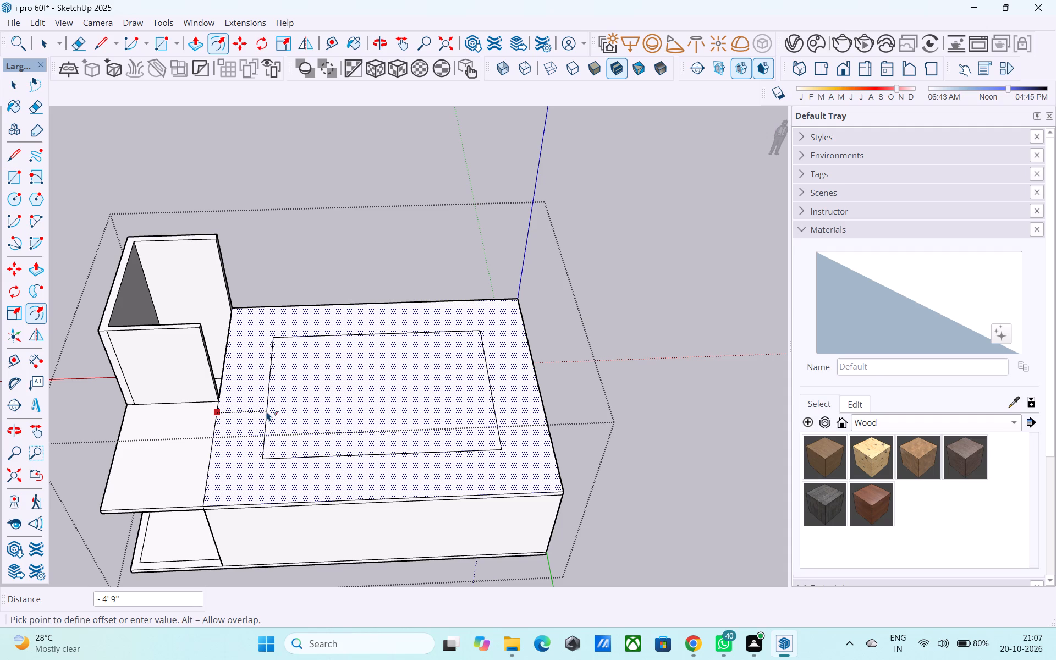
{"action": "type", "text": "6\""}
{"action": "key", "text": "Return"}
{"action": "key", "text": "space"}
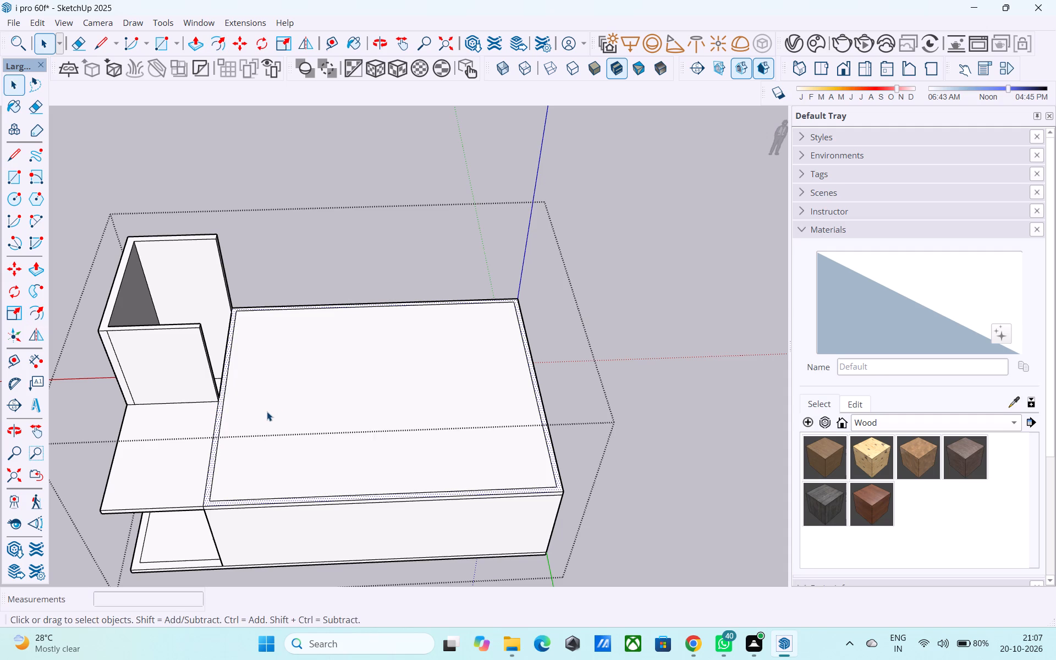
Draw a 24' line across the inset roof face between the midpoints of its two long inner edges.
{"action": "middle_click_drag", "start_coordinate": [265, 415], "coordinate": [455, 440]}
{"action": "scroll", "coordinate": [377, 405], "scroll_direction": "down", "scroll_amount": 5}
{"action": "middle_click_drag", "start_coordinate": [153, 359], "coordinate": [36, 393]}
{"action": "scroll", "coordinate": [167, 325], "scroll_direction": "down", "scroll_amount": 4}
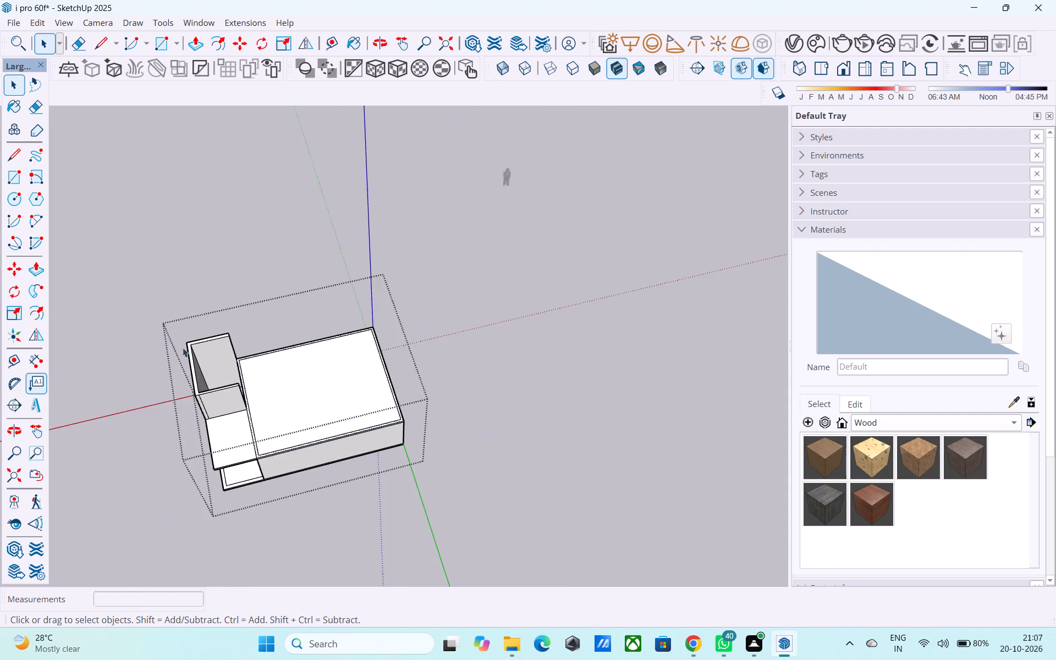
{"action": "scroll", "coordinate": [242, 360], "scroll_direction": "up", "scroll_amount": 10}
{"action": "key", "text": "l"}
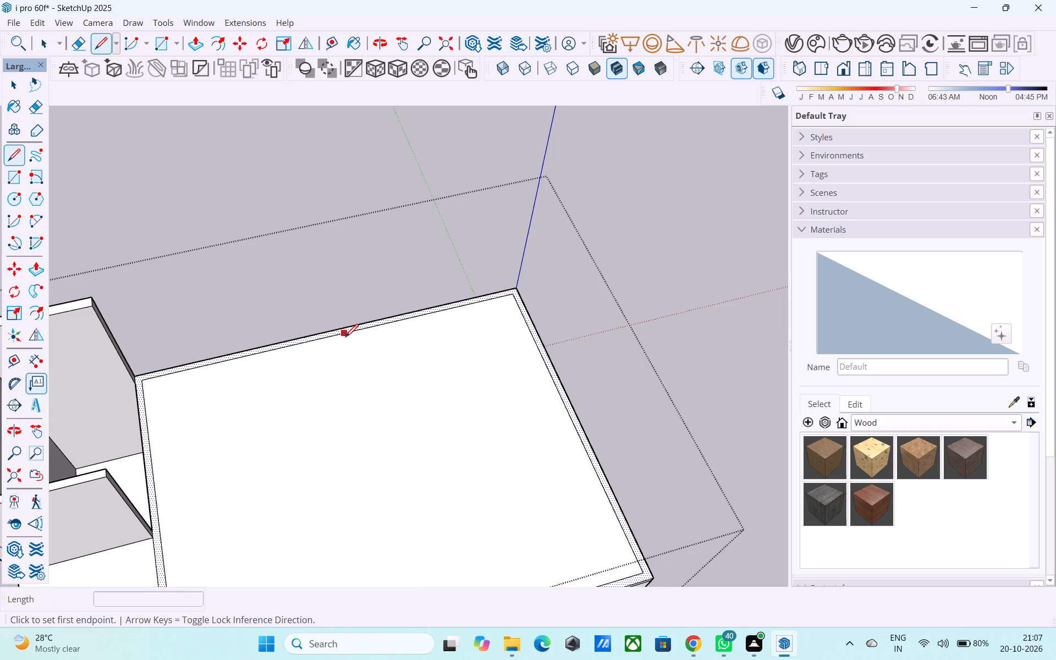
{"action": "middle_click_drag", "start_coordinate": [344, 340], "coordinate": [331, 312], "text": "shift"}
{"action": "scroll", "coordinate": [332, 312], "scroll_direction": "up", "scroll_amount": 2}
{"action": "left_click", "coordinate": [318, 316]}
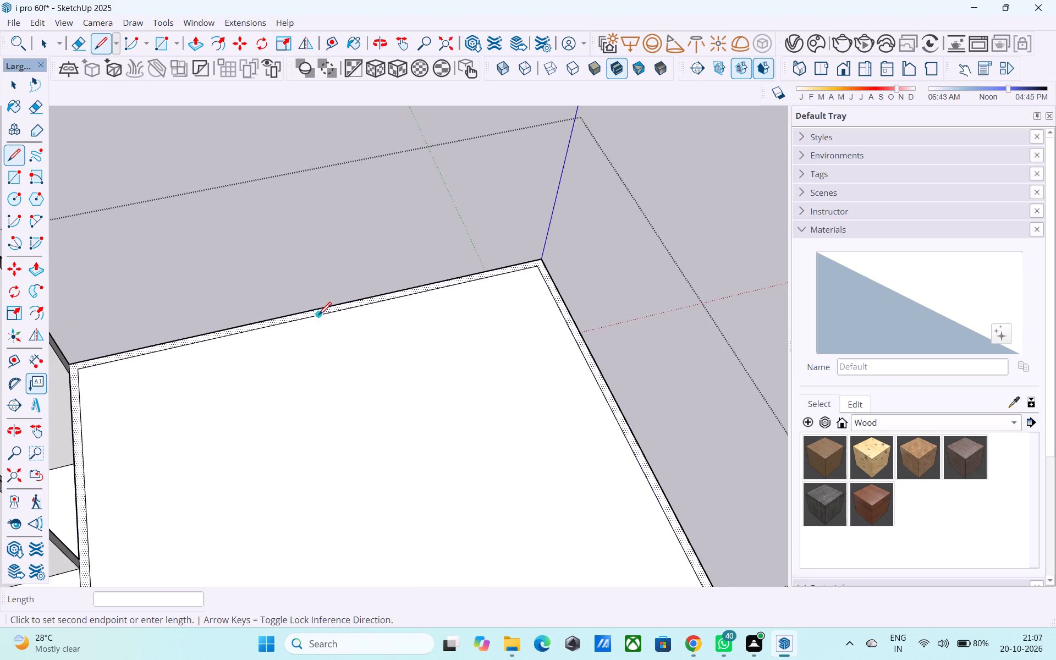
{"action": "scroll", "coordinate": [319, 317], "scroll_direction": "down", "scroll_amount": 4}
{"action": "middle_click_drag", "start_coordinate": [323, 340], "coordinate": [309, 246]}
{"action": "left_click", "coordinate": [373, 443]}
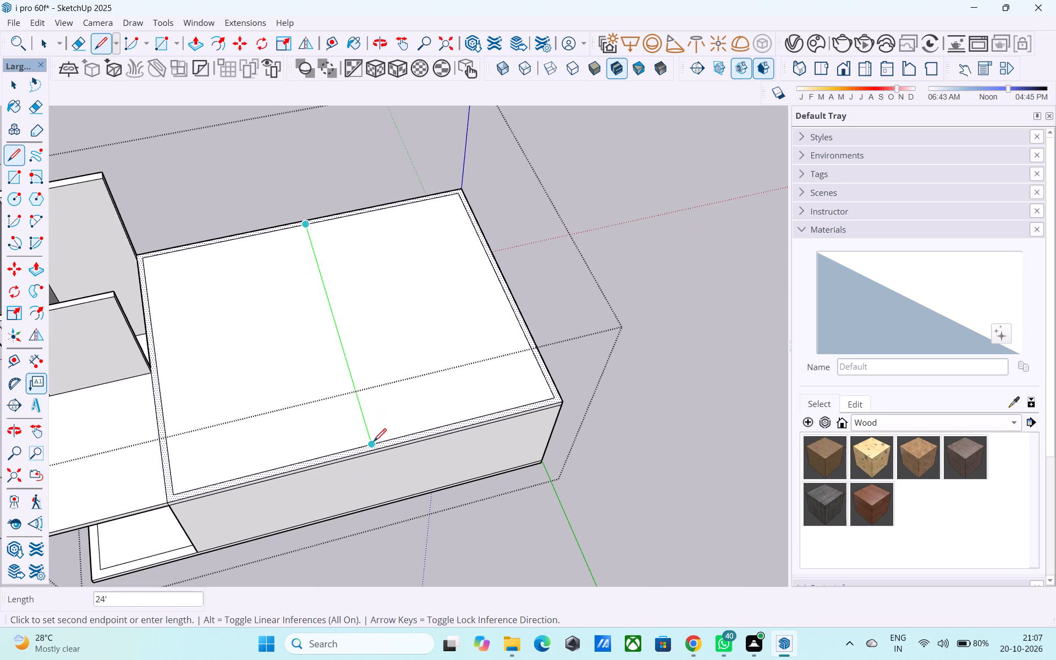
{"action": "key", "text": "space"}
Copy the 24' crosswise line 6" toward the raised walls.
{"action": "middle_click_drag", "start_coordinate": [366, 435], "coordinate": [342, 401]}
{"action": "scroll", "coordinate": [345, 406], "scroll_direction": "up", "scroll_amount": 3}
{"action": "left_click", "coordinate": [361, 425]}
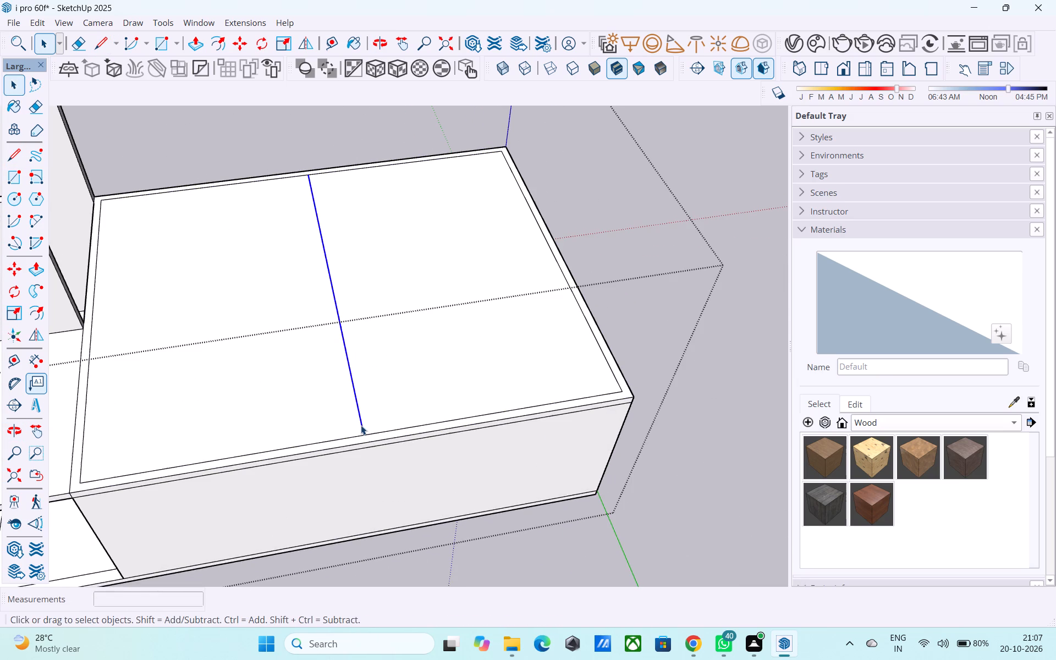
{"action": "key", "text": "m"}
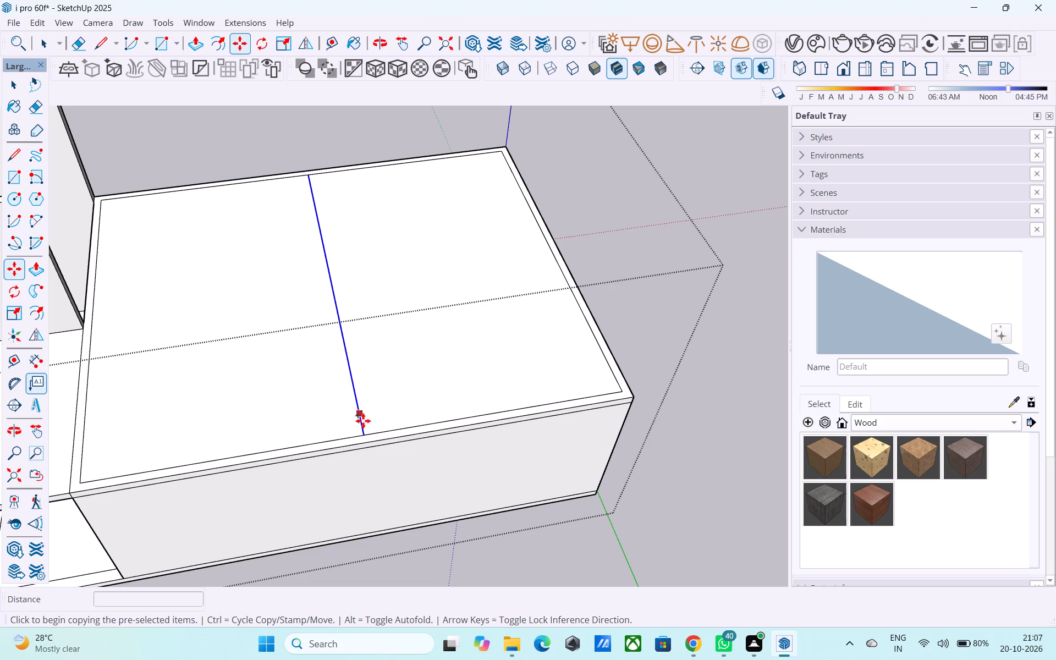
{"action": "scroll", "coordinate": [360, 437], "scroll_direction": "up", "scroll_amount": 9}
{"action": "left_click", "coordinate": [370, 431]}
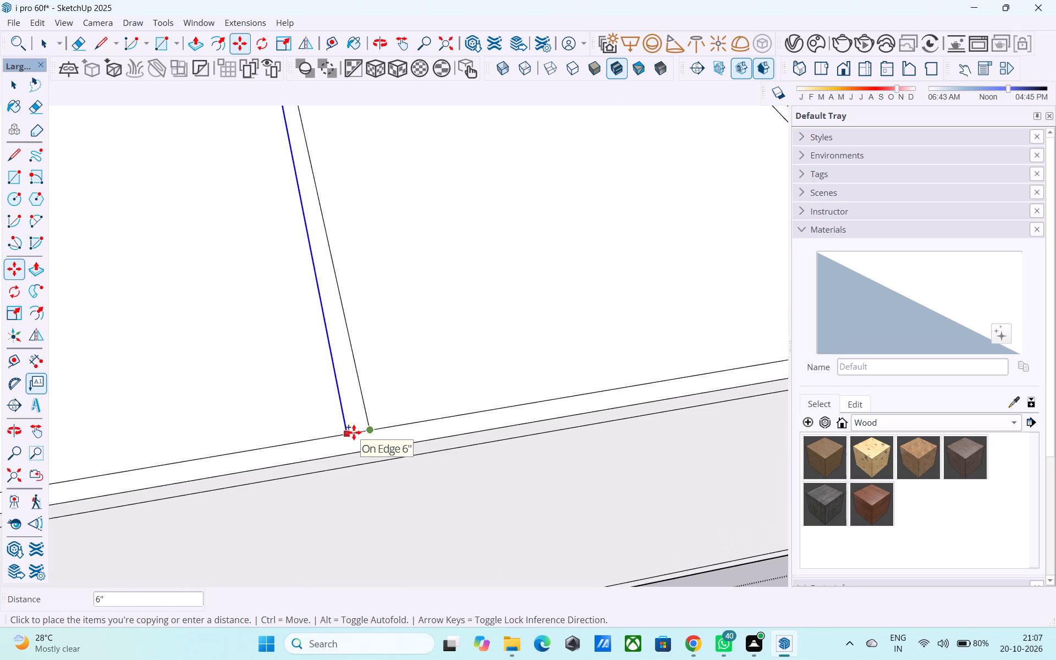
{"action": "type", "text": "6\""}
{"action": "key", "text": "Return"}
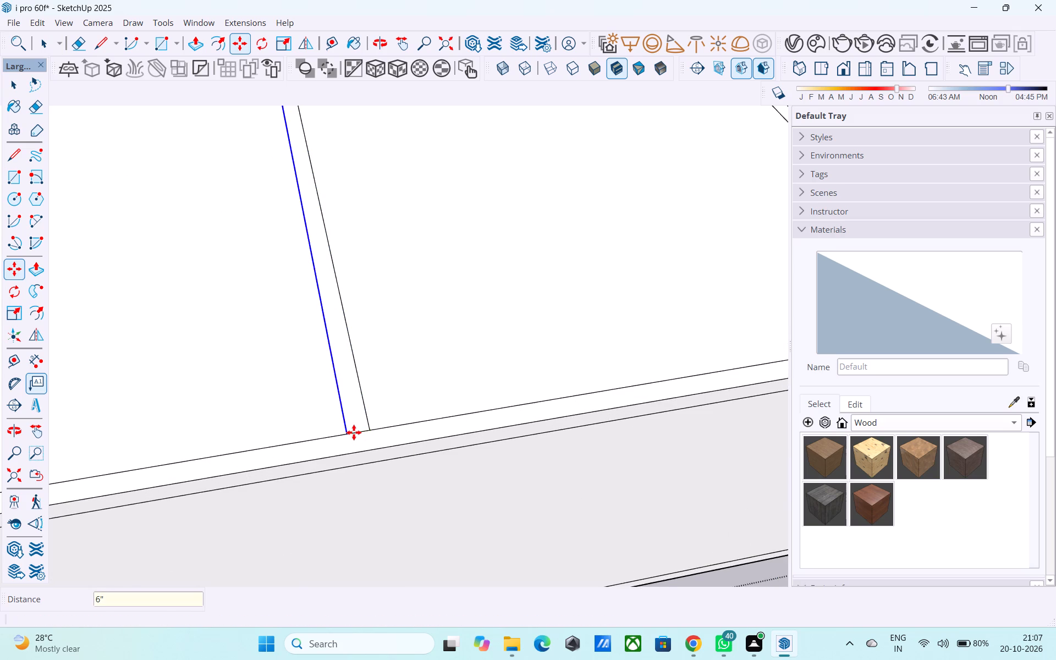
{"action": "key", "text": "space"}
Draw a 30' 3" lengthwise line from the midpoint of the inset's far short edge to the inner edge beside the raised walls.
{"action": "scroll", "coordinate": [338, 435], "scroll_direction": "down", "scroll_amount": 11}
{"action": "middle_click_drag", "start_coordinate": [367, 452], "coordinate": [680, 494]}
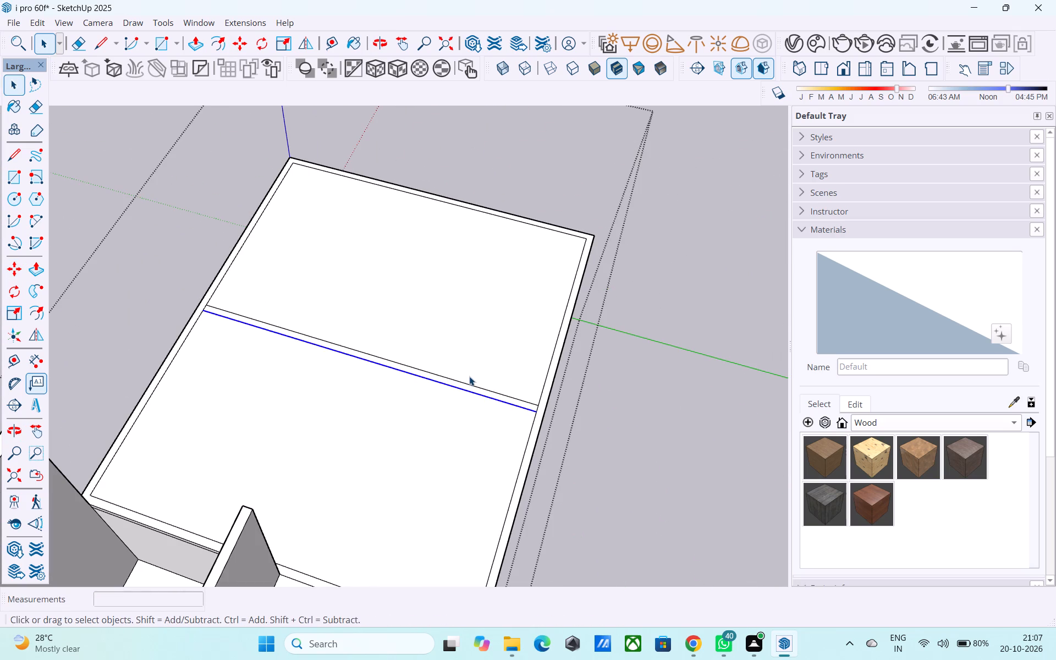
{"action": "key", "text": "l"}
{"action": "scroll", "coordinate": [437, 210], "scroll_direction": "up", "scroll_amount": 4}
{"action": "left_click", "coordinate": [437, 196]}
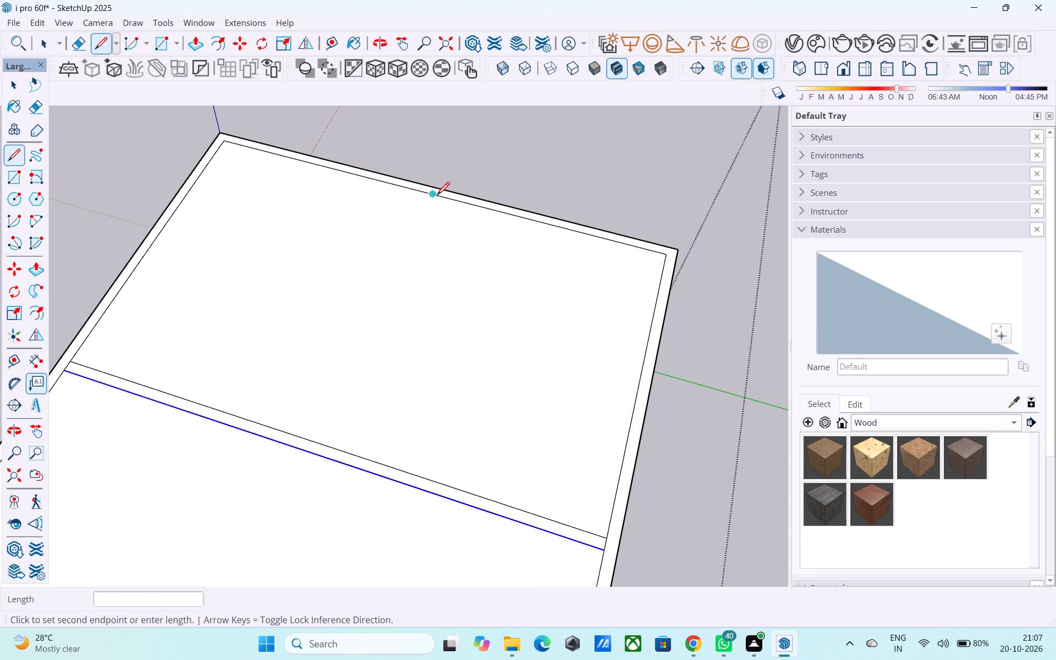
{"action": "scroll", "coordinate": [437, 196], "scroll_direction": "down", "scroll_amount": 6}
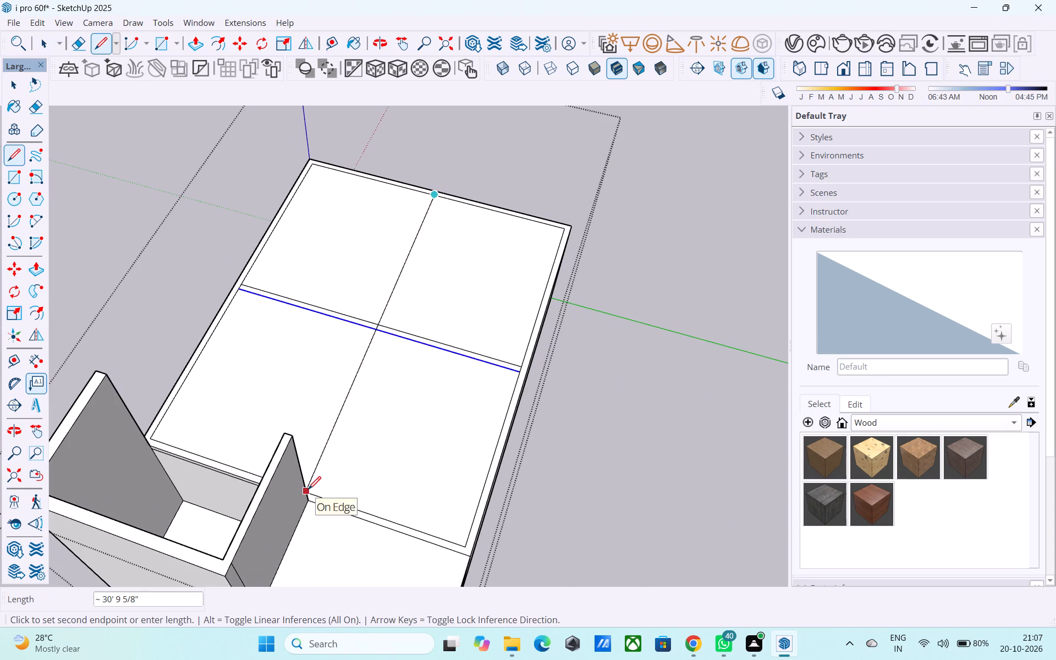
{"action": "middle_click_drag", "start_coordinate": [307, 488], "coordinate": [56, 439]}
{"action": "middle_click_drag", "start_coordinate": [404, 320], "coordinate": [228, 361]}
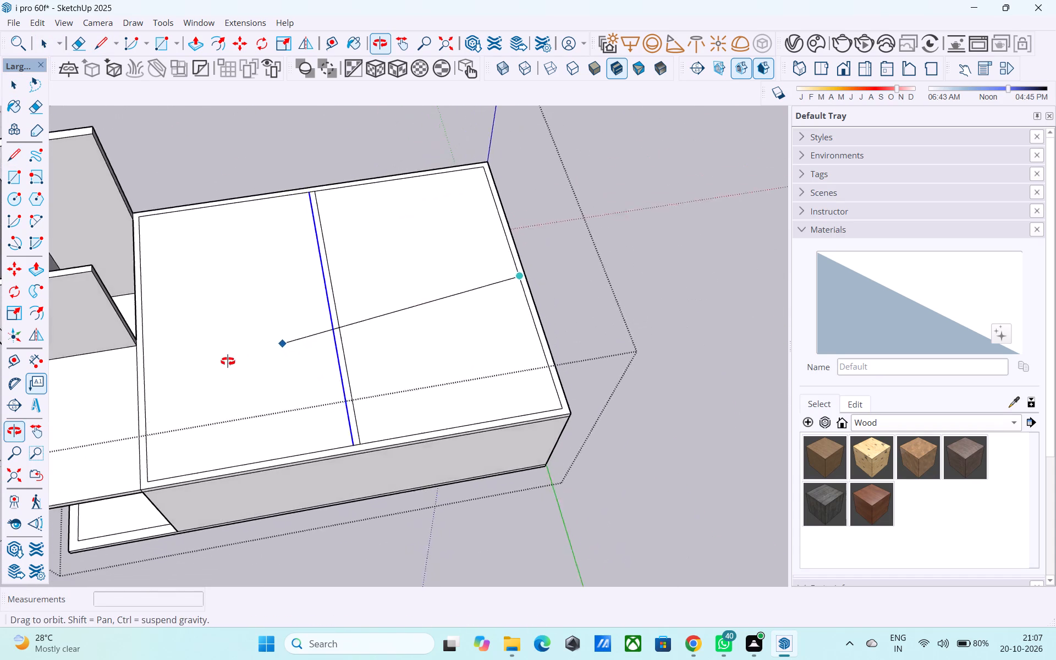
{"action": "middle_click_drag", "start_coordinate": [228, 361], "coordinate": [190, 338]}
{"action": "scroll", "coordinate": [177, 323], "scroll_direction": "up", "scroll_amount": 1}
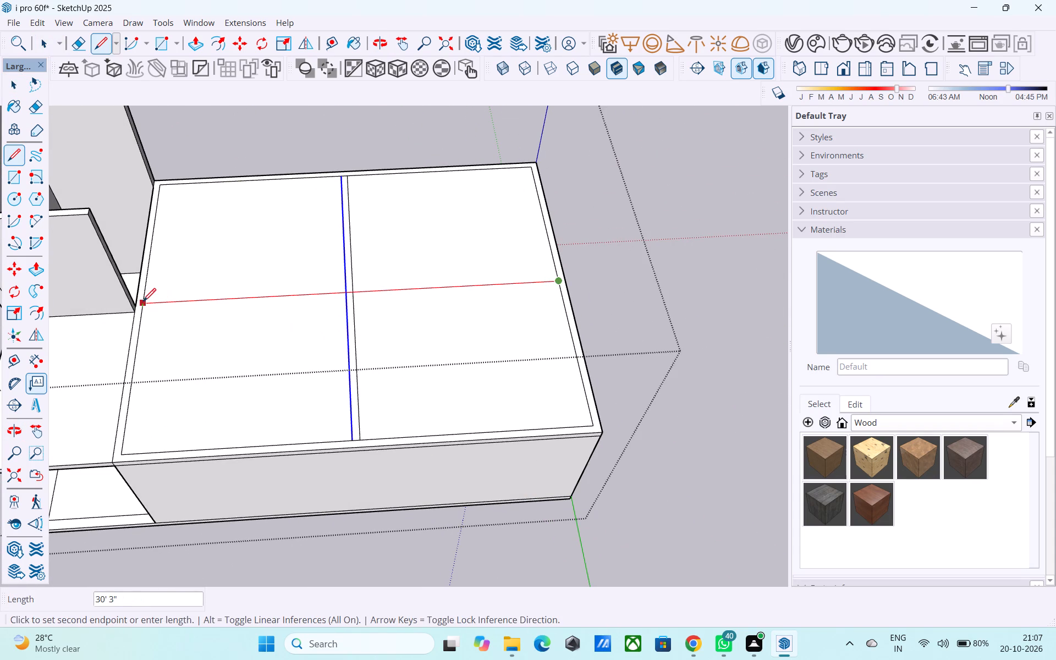
{"action": "left_click", "coordinate": [143, 301]}
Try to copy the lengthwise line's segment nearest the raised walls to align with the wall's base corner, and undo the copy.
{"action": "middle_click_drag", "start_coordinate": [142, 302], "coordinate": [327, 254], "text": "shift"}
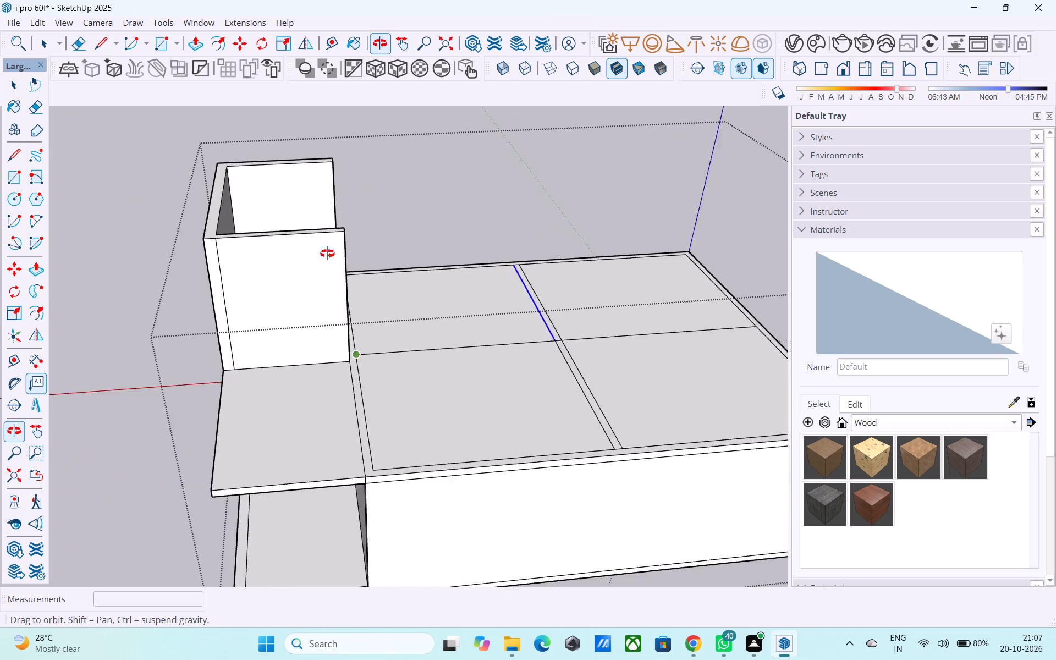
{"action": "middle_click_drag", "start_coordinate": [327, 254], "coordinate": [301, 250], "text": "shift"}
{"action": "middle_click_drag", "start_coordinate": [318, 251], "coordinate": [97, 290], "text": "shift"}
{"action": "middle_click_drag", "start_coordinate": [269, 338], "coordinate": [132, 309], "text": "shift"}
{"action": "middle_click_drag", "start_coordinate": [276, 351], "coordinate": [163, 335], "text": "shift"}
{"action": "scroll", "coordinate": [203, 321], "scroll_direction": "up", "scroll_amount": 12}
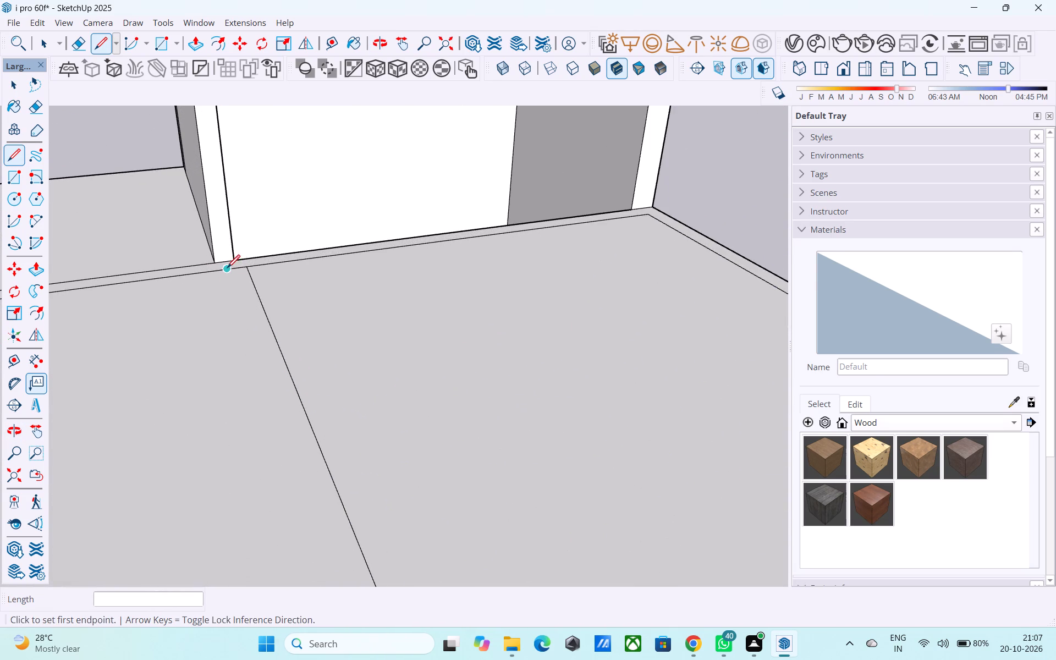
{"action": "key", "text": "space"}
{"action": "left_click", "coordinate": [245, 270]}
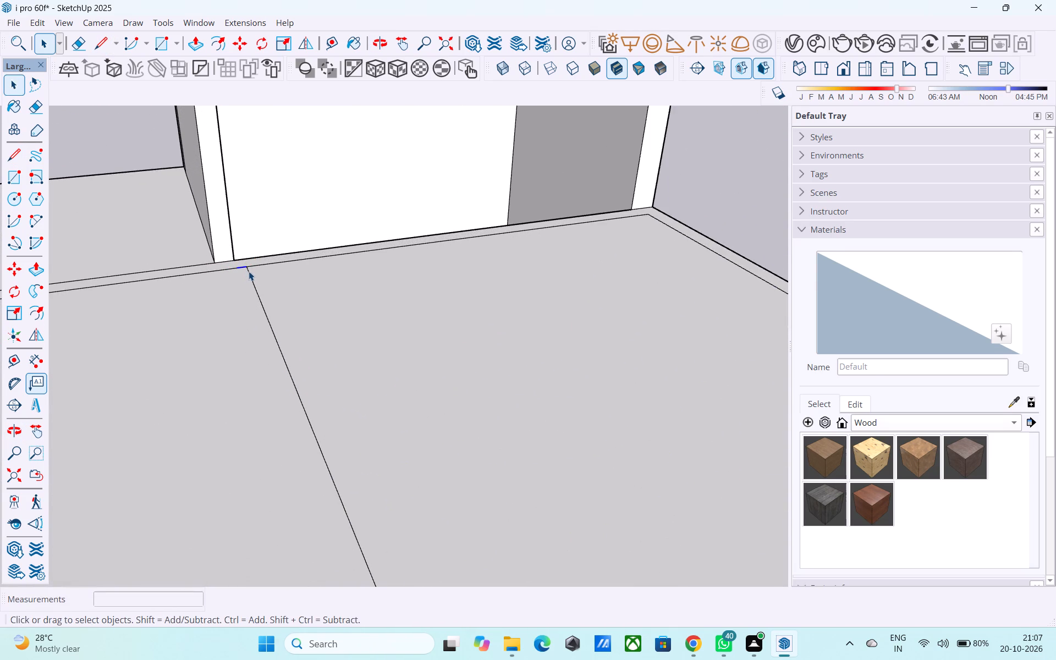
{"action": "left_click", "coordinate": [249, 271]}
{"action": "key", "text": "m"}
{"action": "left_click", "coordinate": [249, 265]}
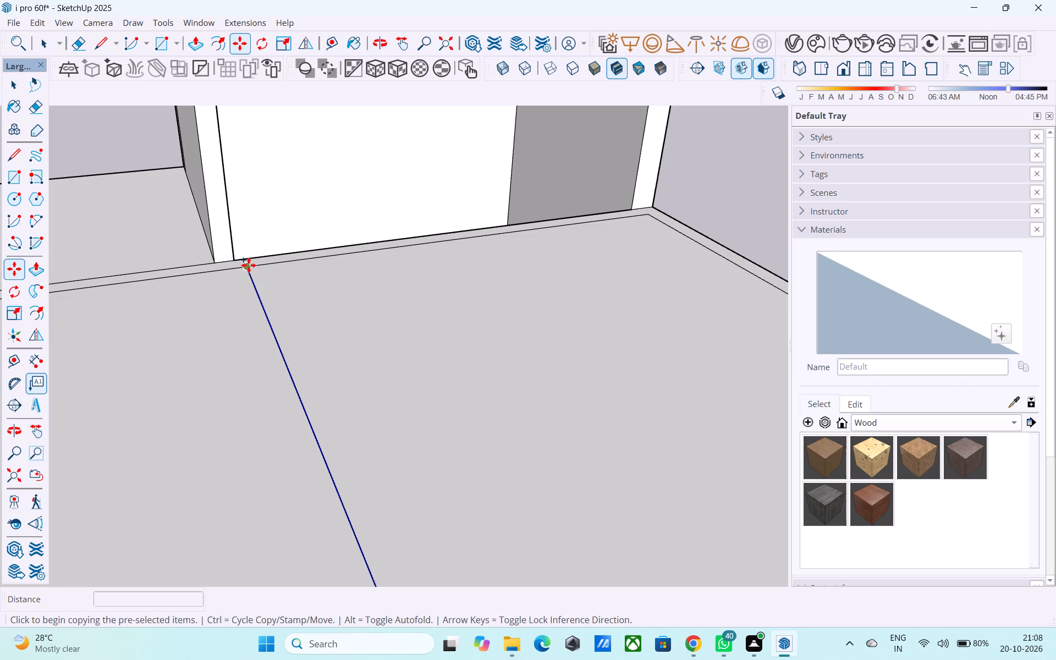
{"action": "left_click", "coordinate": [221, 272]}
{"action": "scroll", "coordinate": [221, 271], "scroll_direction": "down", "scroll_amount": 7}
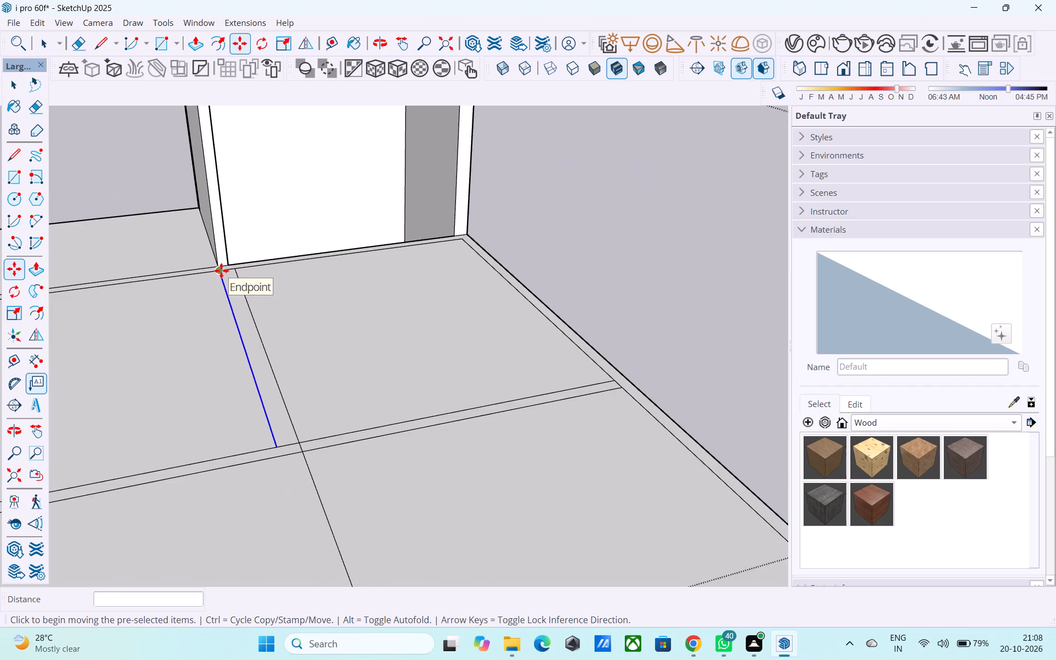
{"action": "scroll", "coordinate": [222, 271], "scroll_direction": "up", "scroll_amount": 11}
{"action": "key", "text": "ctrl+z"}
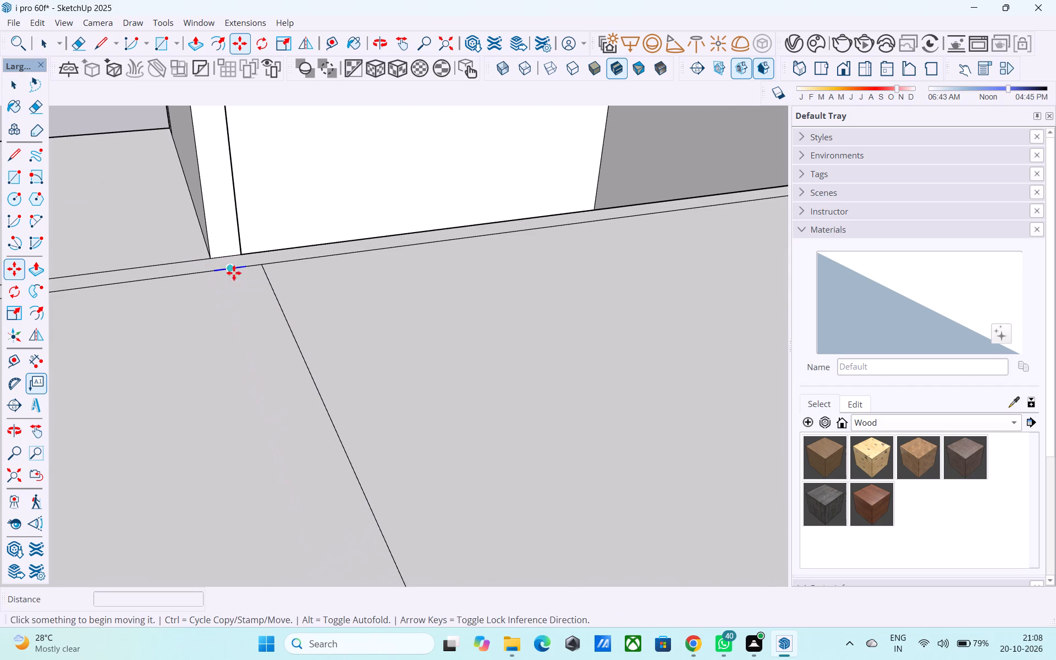
Copy the lengthwise line's segment nearest the raised walls 6" sideways along the inner border edge, toward the open slab side.
{"action": "key", "text": "space"}
{"action": "left_click", "coordinate": [265, 273]}
{"action": "key", "text": "m"}
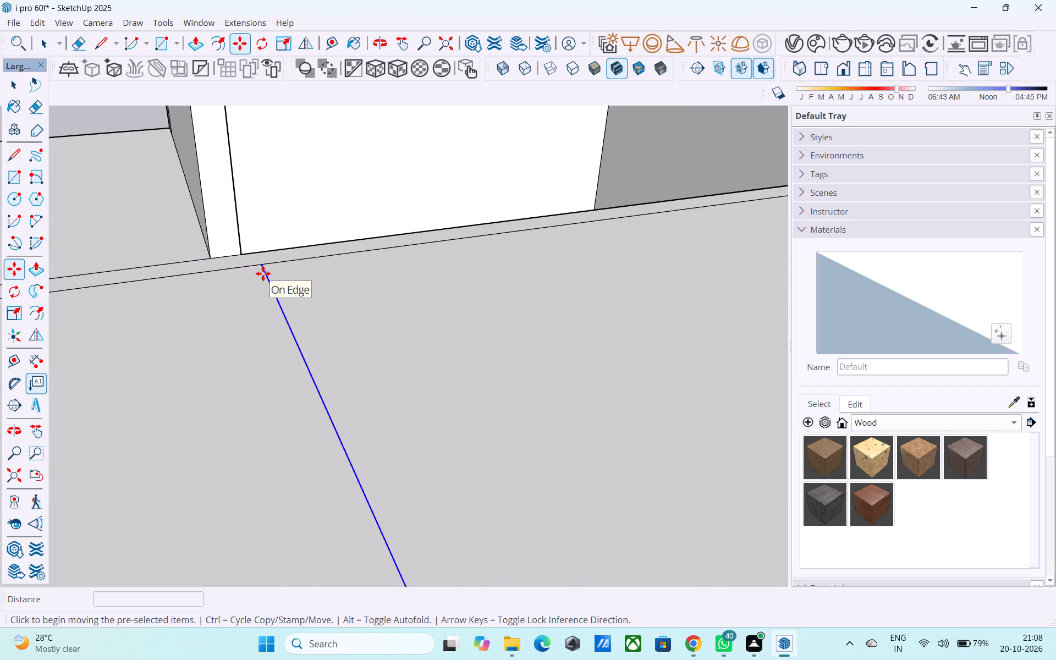
{"action": "left_click", "coordinate": [257, 266]}
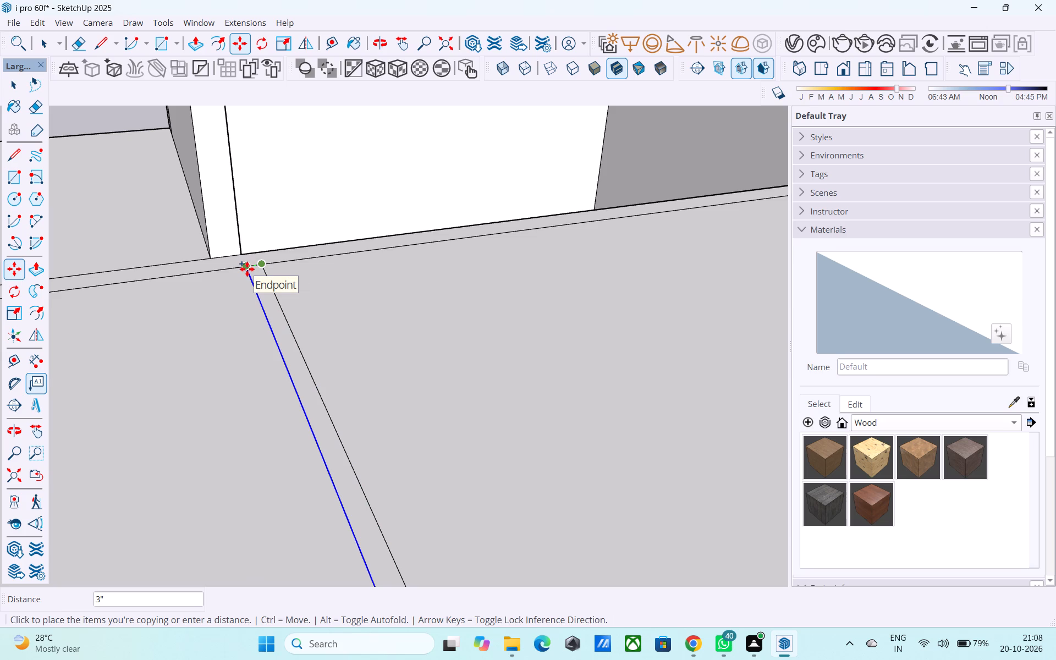
{"action": "type", "text": "6\""}
{"action": "key", "text": "Return"}
{"action": "key", "text": "space"}
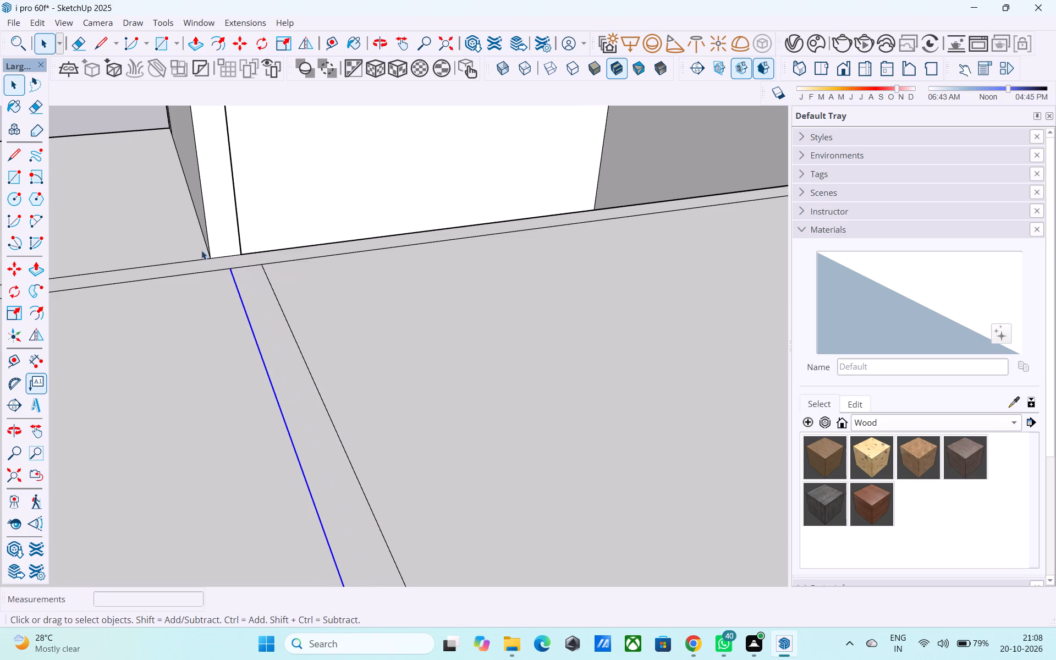
{"action": "scroll", "coordinate": [201, 250], "scroll_direction": "down", "scroll_amount": 17}
{"action": "scroll", "coordinate": [203, 249], "scroll_direction": "up", "scroll_amount": 4}
Draw a 15' 7 1/2" line continuing the copied segment across the crosswise strip to the inset's far short edge.
{"action": "key", "text": "l"}
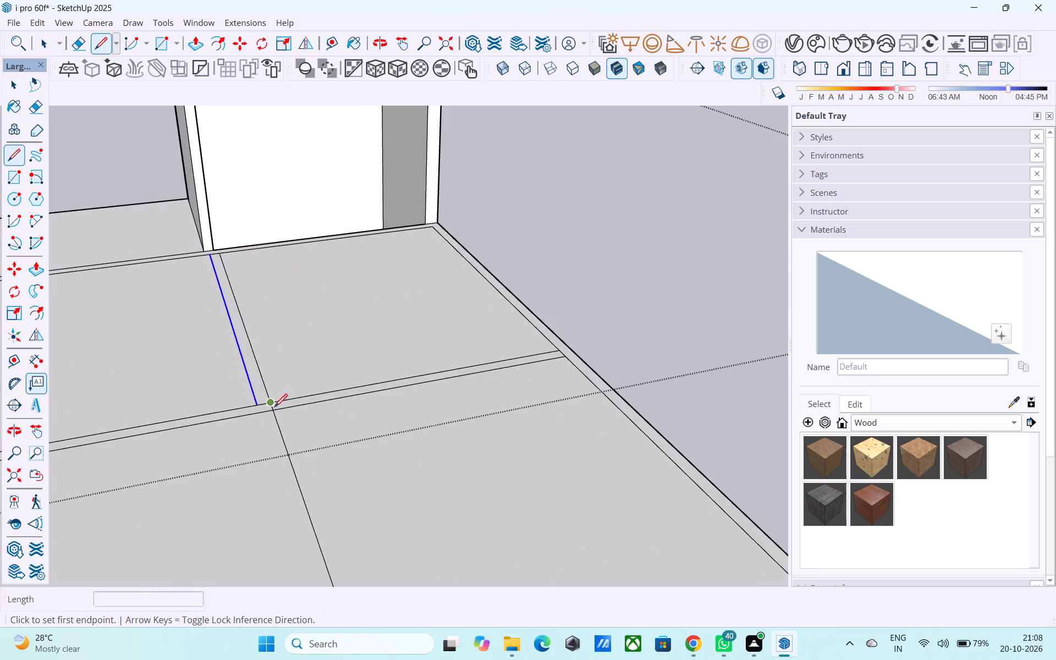
{"action": "middle_click_drag", "start_coordinate": [262, 418], "coordinate": [270, 377], "text": "shift"}
{"action": "scroll", "coordinate": [269, 377], "scroll_direction": "up", "scroll_amount": 4}
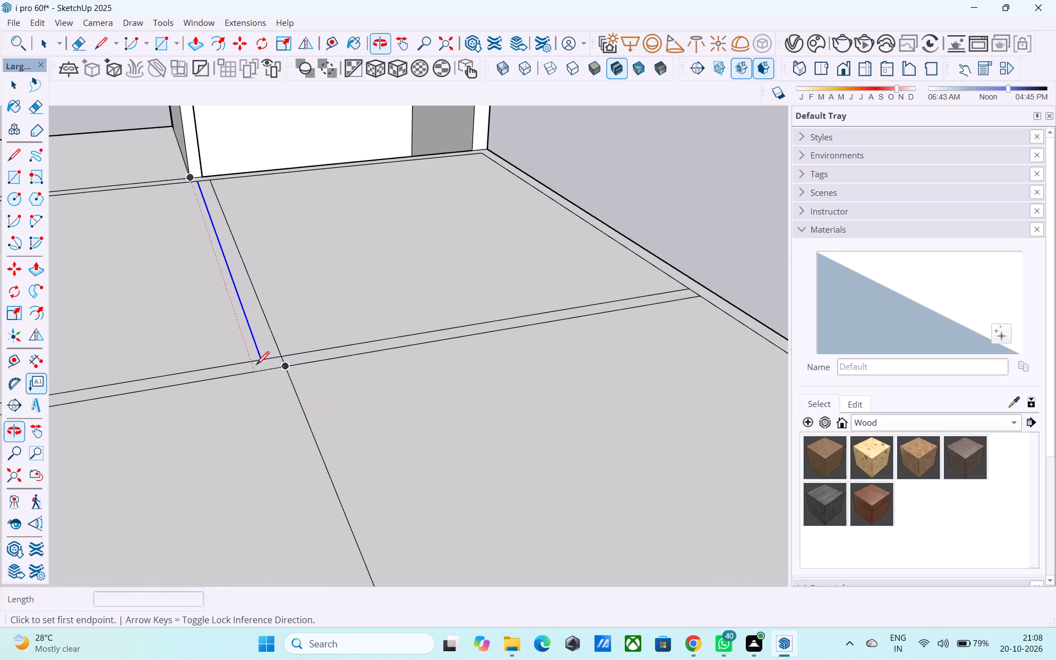
{"action": "left_click", "coordinate": [260, 360]}
{"action": "scroll", "coordinate": [260, 342], "scroll_direction": "down", "scroll_amount": 12}
{"action": "middle_click_drag", "start_coordinate": [291, 410], "coordinate": [289, 397]}
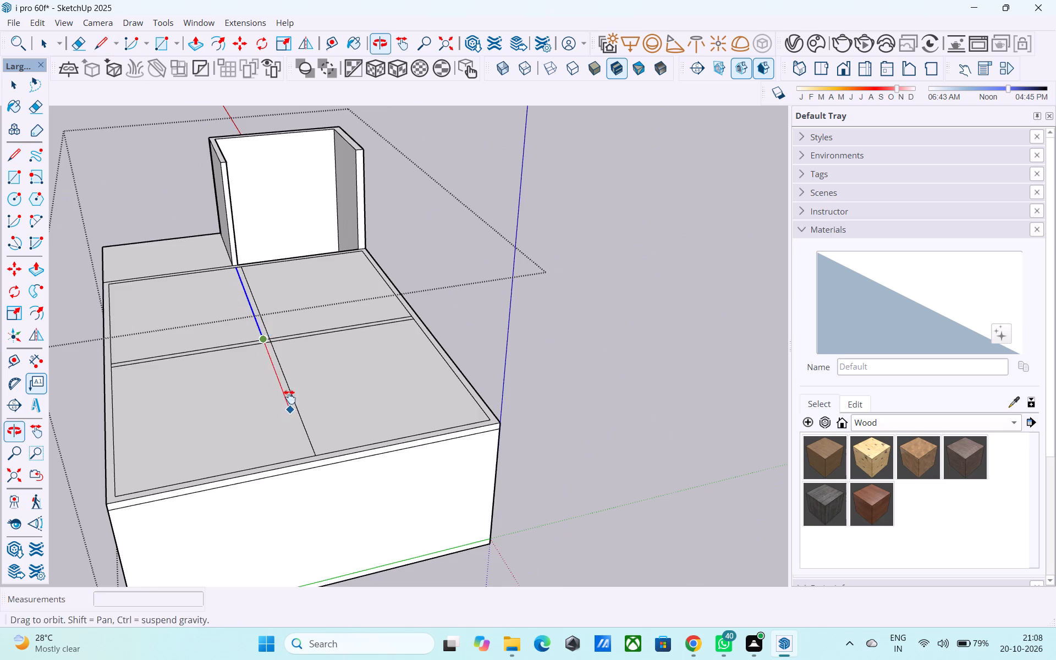
{"action": "middle_click_drag", "start_coordinate": [289, 397], "coordinate": [301, 319]}
{"action": "scroll", "coordinate": [309, 329], "scroll_direction": "up", "scroll_amount": 9}
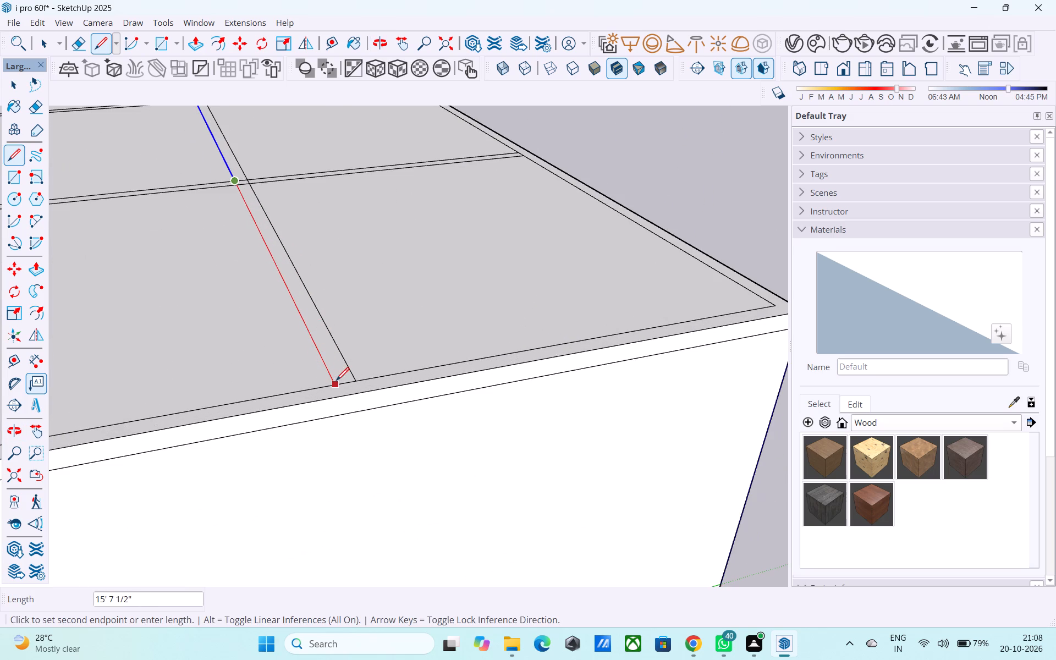
{"action": "left_click", "coordinate": [336, 382]}
Erase the border edge piece closing the crosswise strip's end at the slab's long edge nearest the open slab side.
{"action": "scroll", "coordinate": [336, 381], "scroll_direction": "down", "scroll_amount": 6}
{"action": "middle_click_drag", "start_coordinate": [316, 254], "coordinate": [769, 335]}
{"action": "middle_click_drag", "start_coordinate": [749, 338], "coordinate": [662, 351], "text": "shift"}
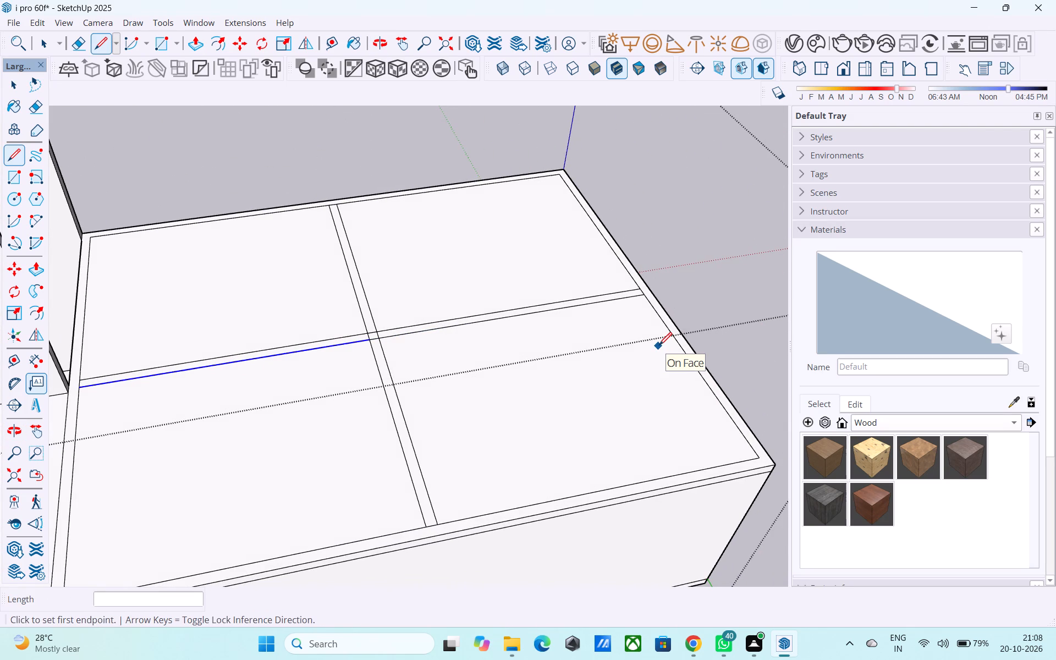
{"action": "scroll", "coordinate": [564, 316], "scroll_direction": "down", "scroll_amount": 6}
{"action": "middle_click_drag", "start_coordinate": [435, 359], "coordinate": [471, 319]}
{"action": "scroll", "coordinate": [471, 319], "scroll_direction": "up", "scroll_amount": 1}
{"action": "middle_click_drag", "start_coordinate": [356, 413], "coordinate": [353, 422]}
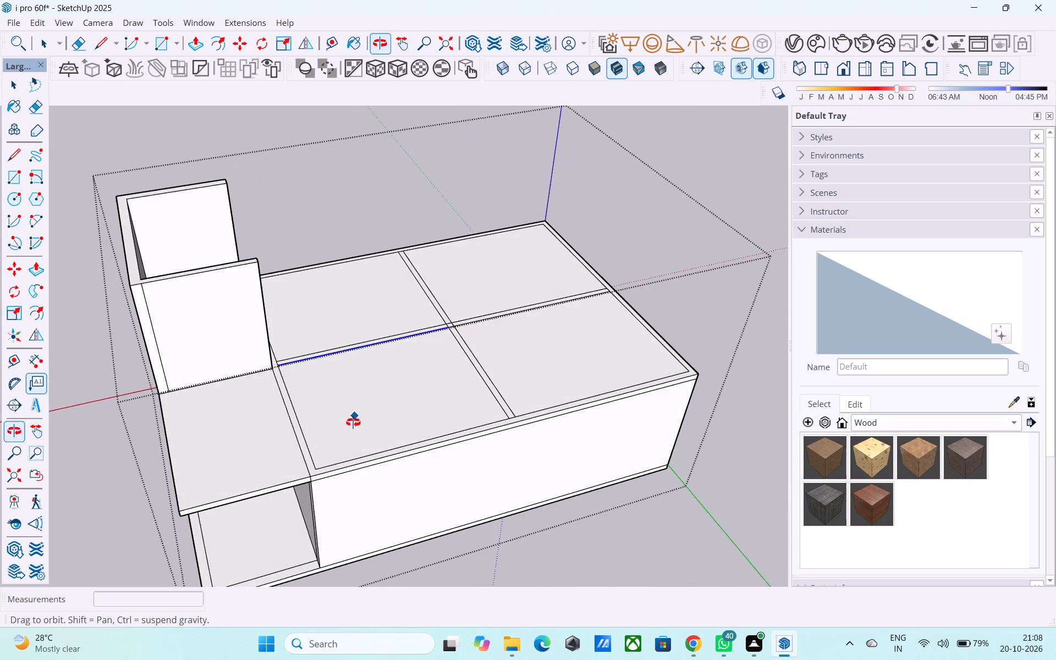
{"action": "middle_click_drag", "start_coordinate": [353, 422], "coordinate": [344, 465]}
{"action": "scroll", "coordinate": [450, 441], "scroll_direction": "up", "scroll_amount": 6}
{"action": "key", "text": "e"}
{"action": "scroll", "coordinate": [552, 427], "scroll_direction": "up", "scroll_amount": 5}
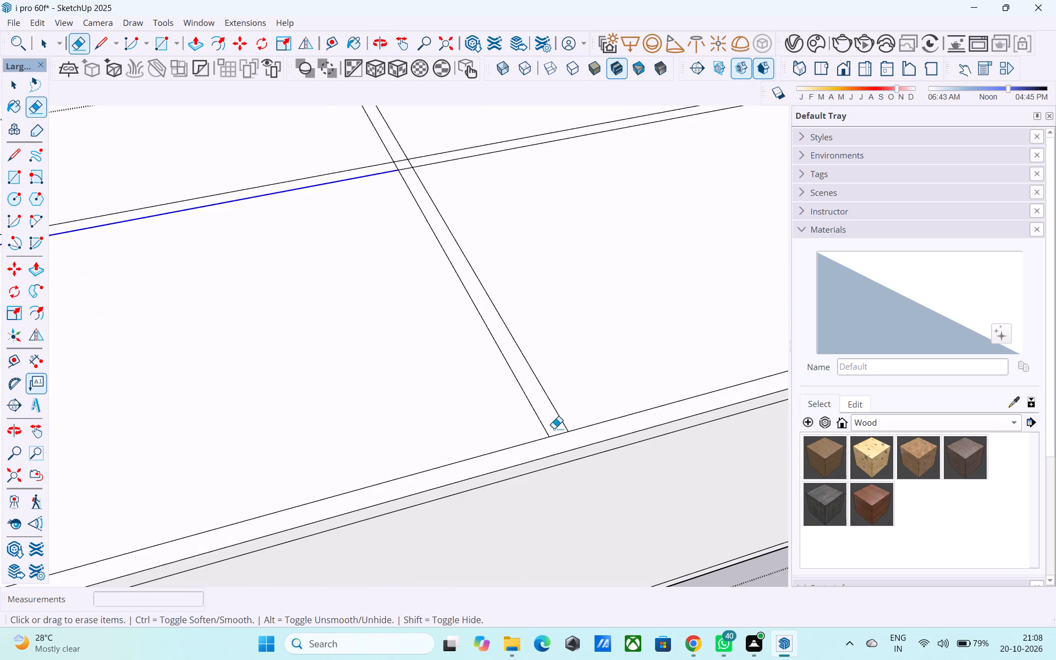
{"action": "left_click", "coordinate": [554, 428]}
{"action": "left_click", "coordinate": [559, 433]}
Erase the border edge piece closing the lengthwise strip's end at the far short edge.
{"action": "scroll", "coordinate": [541, 421], "scroll_direction": "down", "scroll_amount": 5}
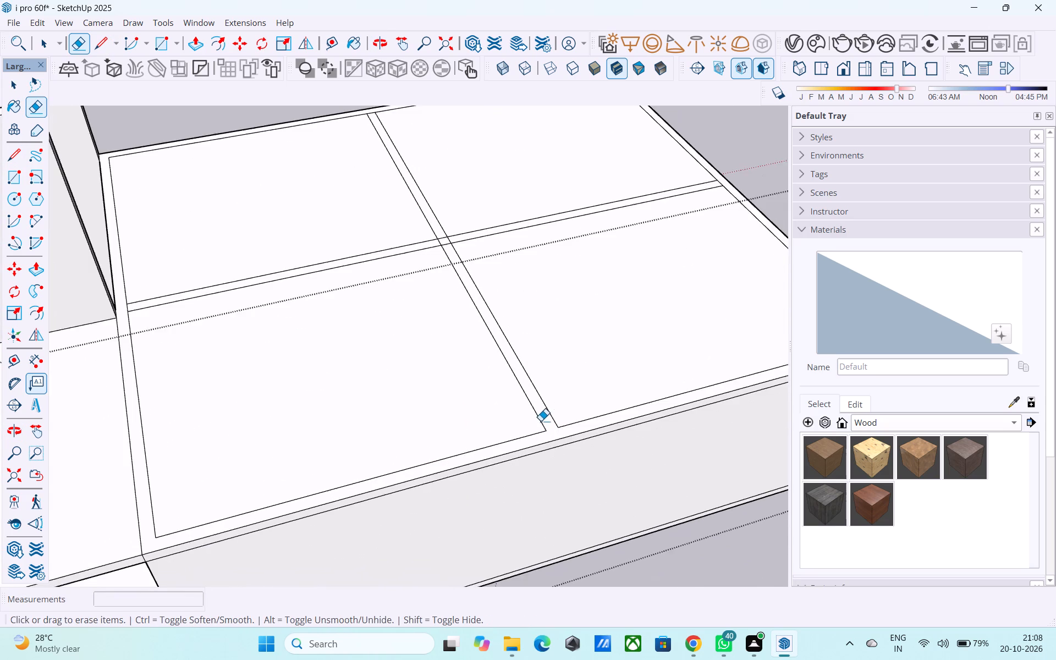
{"action": "middle_click_drag", "start_coordinate": [540, 421], "coordinate": [329, 435]}
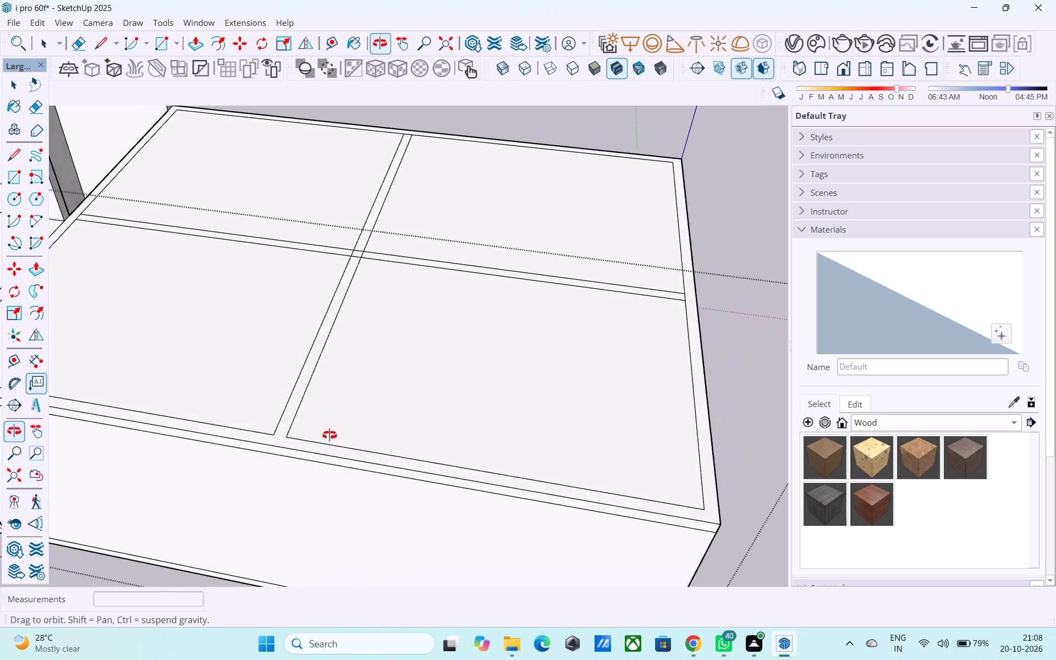
{"action": "middle_click_drag", "start_coordinate": [329, 435], "coordinate": [307, 465]}
{"action": "scroll", "coordinate": [650, 342], "scroll_direction": "up", "scroll_amount": 5}
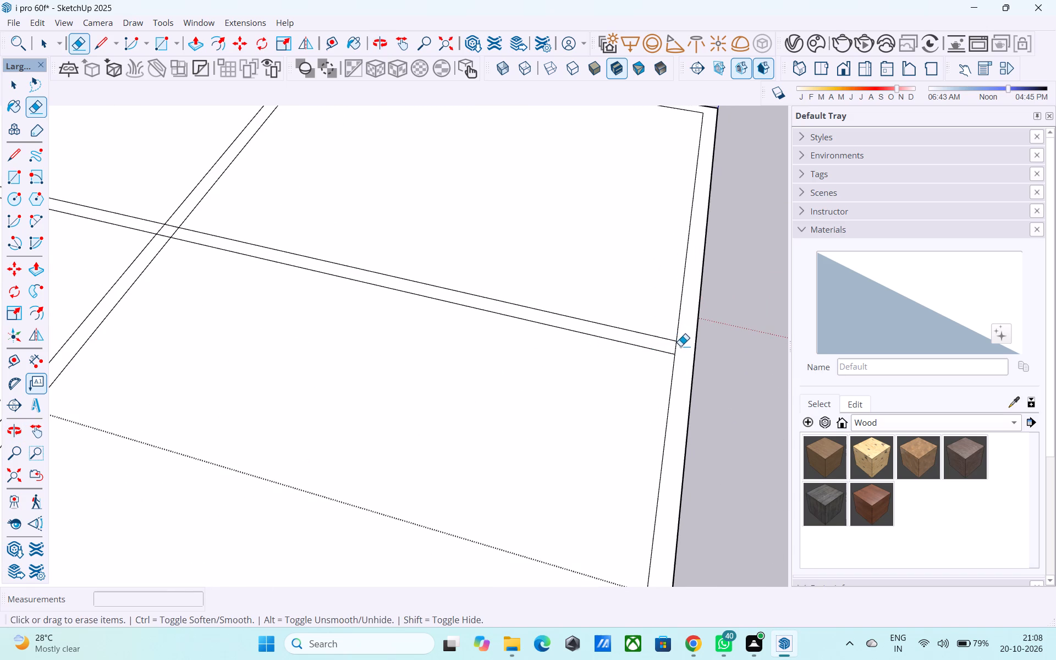
{"action": "left_click_drag", "start_coordinate": [680, 346], "coordinate": [662, 346]}
Erase the four short edge pieces inside the crossing of the lengthwise and crosswise strips.
{"action": "scroll", "coordinate": [457, 305], "scroll_direction": "down", "scroll_amount": 5}
{"action": "middle_click_drag", "start_coordinate": [400, 302], "coordinate": [689, 403]}
{"action": "scroll", "coordinate": [530, 366], "scroll_direction": "up", "scroll_amount": 3}
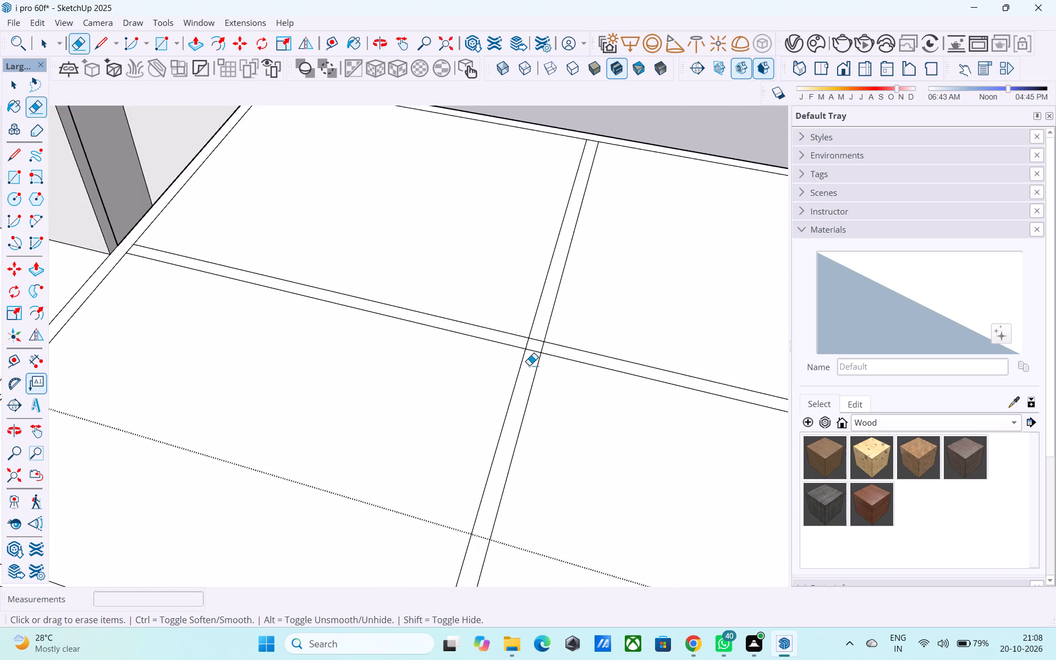
{"action": "scroll", "coordinate": [529, 365], "scroll_direction": "up", "scroll_amount": 5}
{"action": "left_click_drag", "start_coordinate": [526, 344], "coordinate": [515, 342]}
{"action": "left_click_drag", "start_coordinate": [533, 325], "coordinate": [540, 342]}
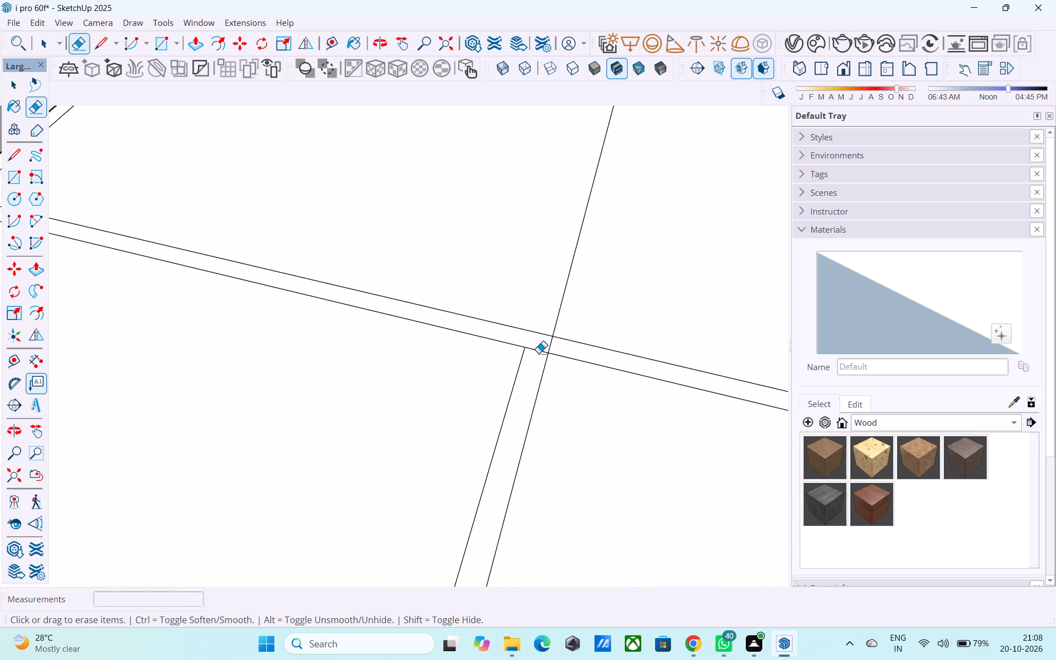
{"action": "left_click_drag", "start_coordinate": [538, 353], "coordinate": [538, 367]}
{"action": "key", "text": "ctrl+z"}
{"action": "left_click_drag", "start_coordinate": [537, 340], "coordinate": [541, 324]}
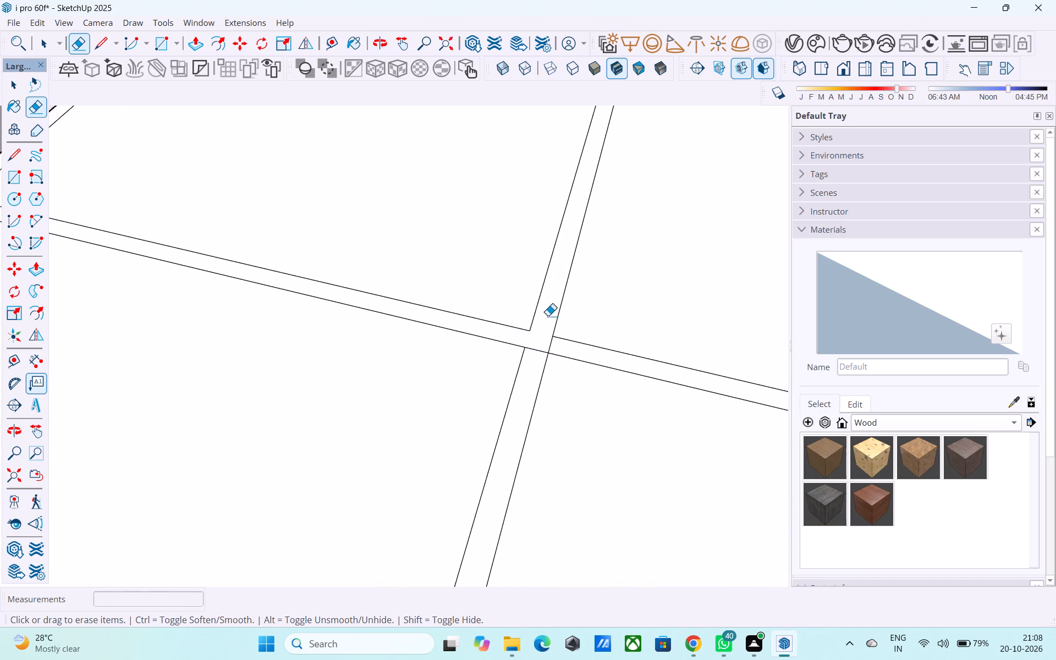
{"action": "left_click_drag", "start_coordinate": [550, 339], "coordinate": [546, 355]}
{"action": "key", "text": "ctrl+z"}
{"action": "left_click_drag", "start_coordinate": [540, 348], "coordinate": [540, 353]}
{"action": "left_click", "coordinate": [551, 341]}
Erase the border edge piece closing the lengthwise strip's end beside the raised walls.
{"action": "scroll", "coordinate": [551, 342], "scroll_direction": "down", "scroll_amount": 6}
{"action": "middle_click_drag", "start_coordinate": [309, 282], "coordinate": [461, 360]}
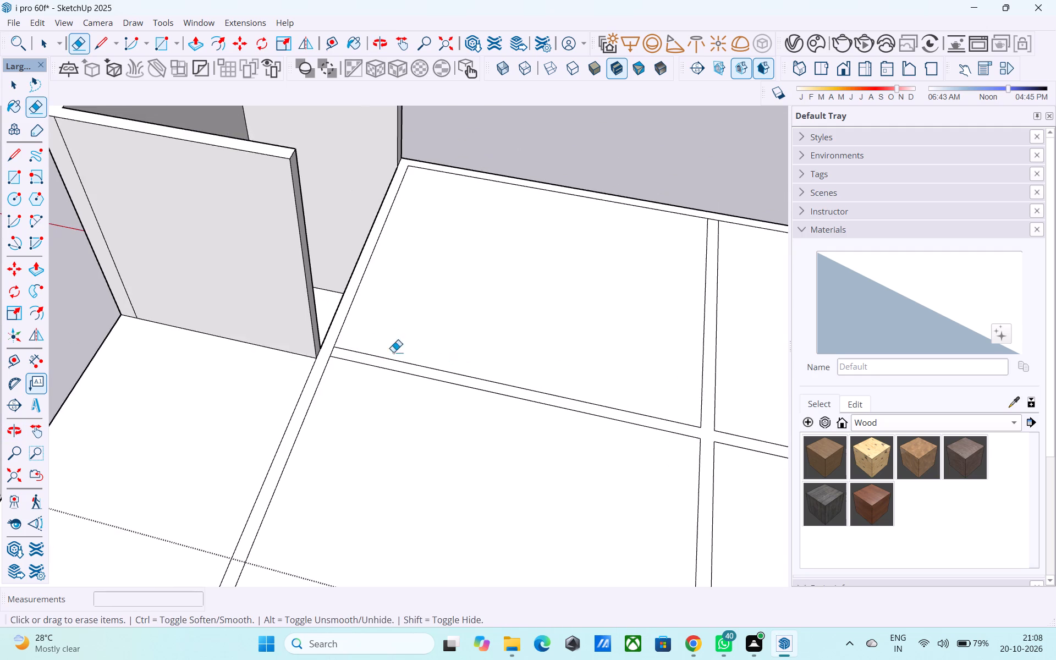
{"action": "scroll", "coordinate": [354, 348], "scroll_direction": "up", "scroll_amount": 10}
{"action": "scroll", "coordinate": [308, 355], "scroll_direction": "up", "scroll_amount": 2}
{"action": "left_click_drag", "start_coordinate": [306, 354], "coordinate": [300, 354]}
{"action": "scroll", "coordinate": [290, 352], "scroll_direction": "down", "scroll_amount": 7}
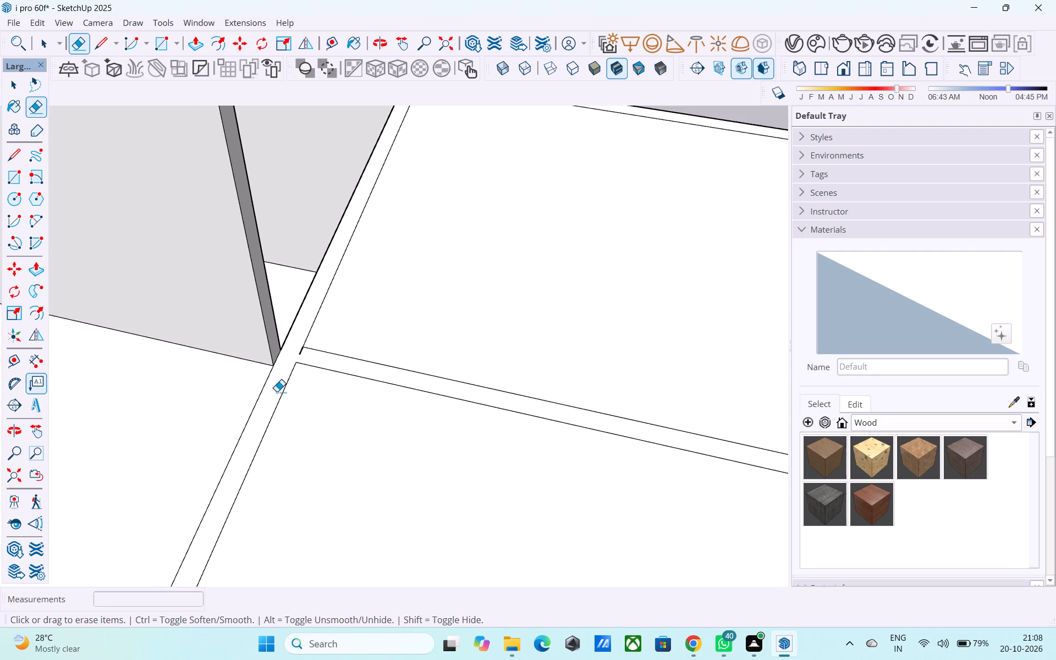
{"action": "scroll", "coordinate": [277, 392], "scroll_direction": "down", "scroll_amount": 4}
{"action": "scroll", "coordinate": [293, 385], "scroll_direction": "up", "scroll_amount": 12}
{"action": "left_click", "coordinate": [291, 359]}
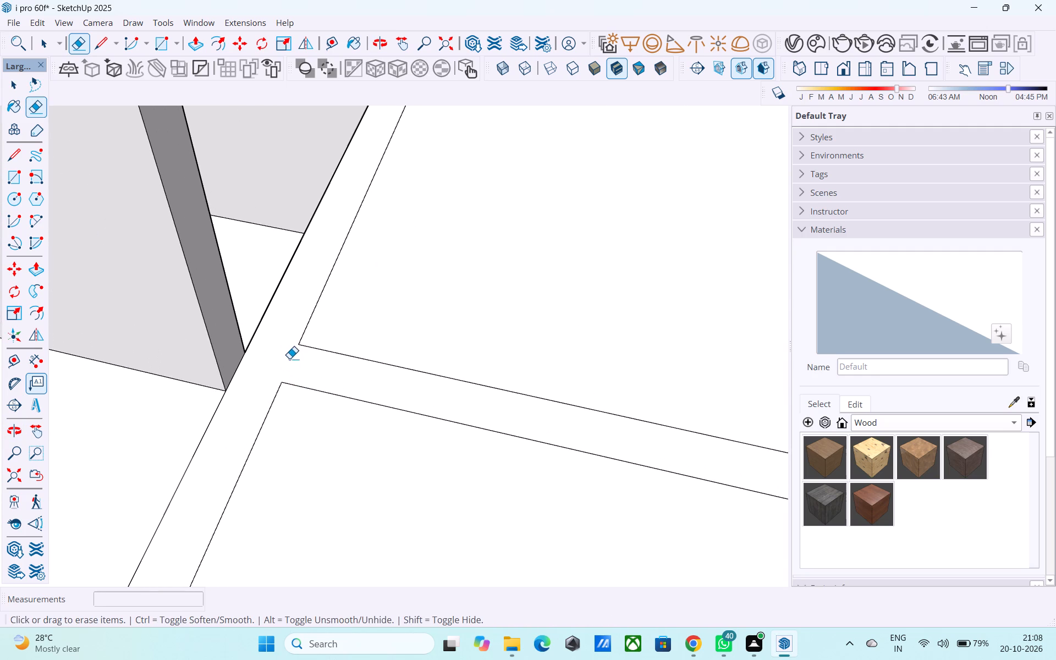
Erase the border edge piece closing the crosswise strip's end at the opposite long edge.
{"action": "scroll", "coordinate": [289, 359], "scroll_direction": "down", "scroll_amount": 20}
{"action": "scroll", "coordinate": [289, 359], "scroll_direction": "down", "scroll_amount": 4}
{"action": "middle_click_drag", "start_coordinate": [263, 417], "coordinate": [261, 444]}
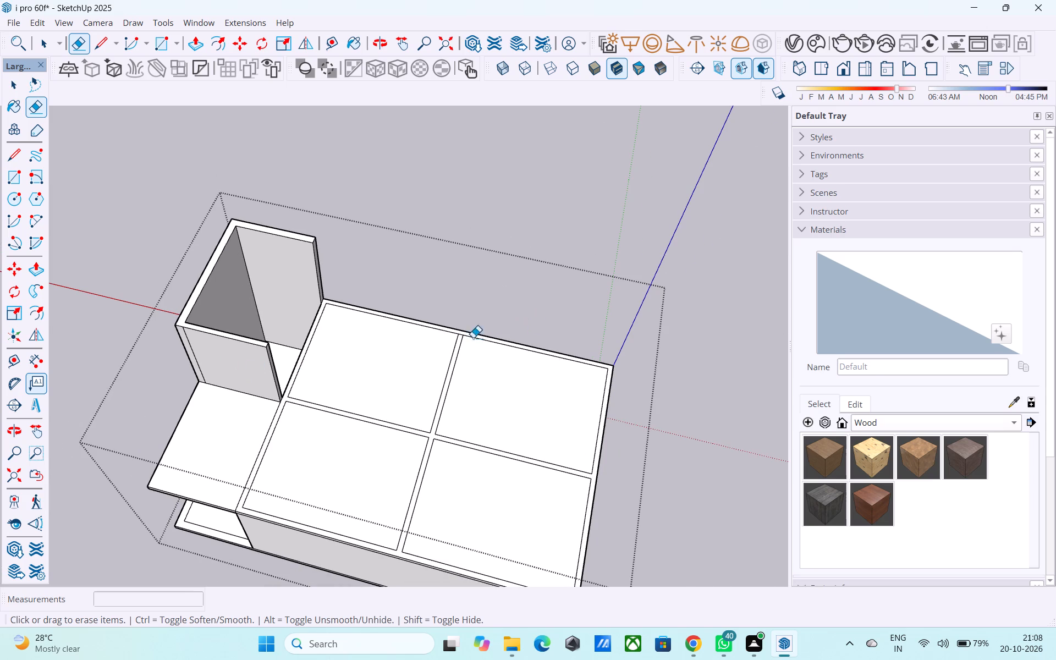
{"action": "scroll", "coordinate": [461, 341], "scroll_direction": "up", "scroll_amount": 16}
{"action": "left_click", "coordinate": [461, 312]}
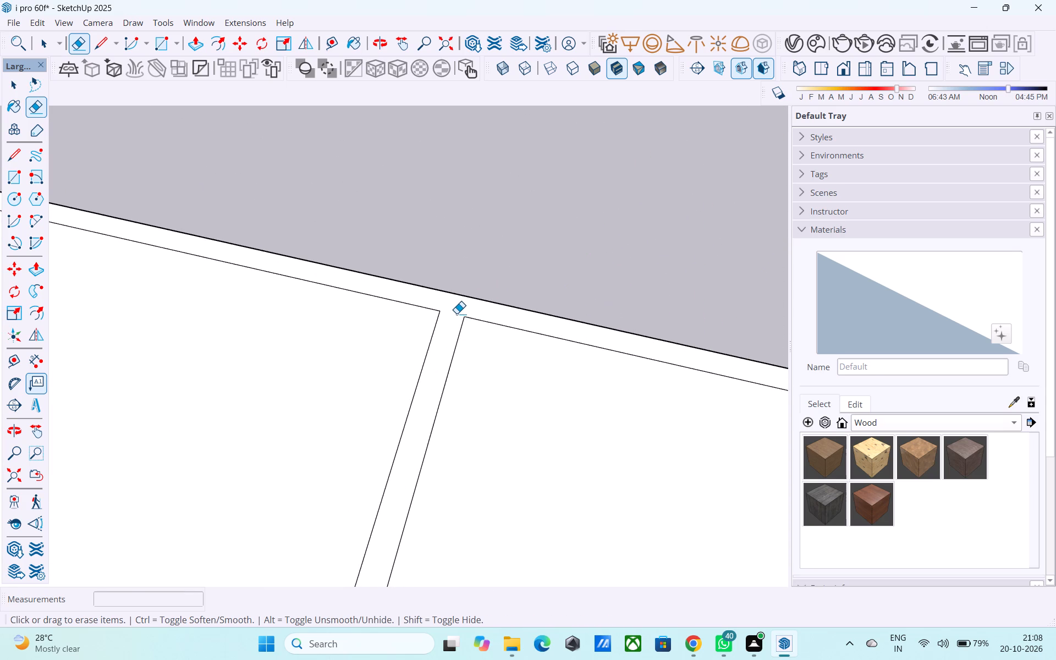
Push/Pull the joined border and cross-wall face on the roof up 10'.
{"action": "scroll", "coordinate": [457, 313], "scroll_direction": "down", "scroll_amount": 12}
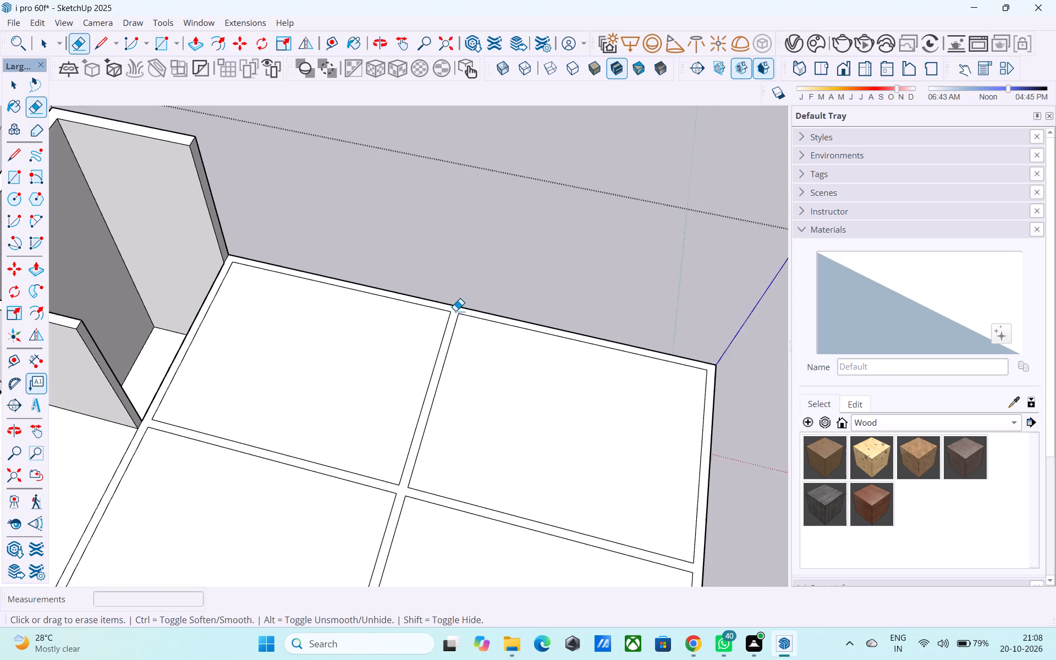
{"action": "scroll", "coordinate": [455, 311], "scroll_direction": "down", "scroll_amount": 11}
{"action": "middle_click_drag", "start_coordinate": [366, 438], "coordinate": [367, 421]}
{"action": "scroll", "coordinate": [365, 418], "scroll_direction": "up", "scroll_amount": 11}
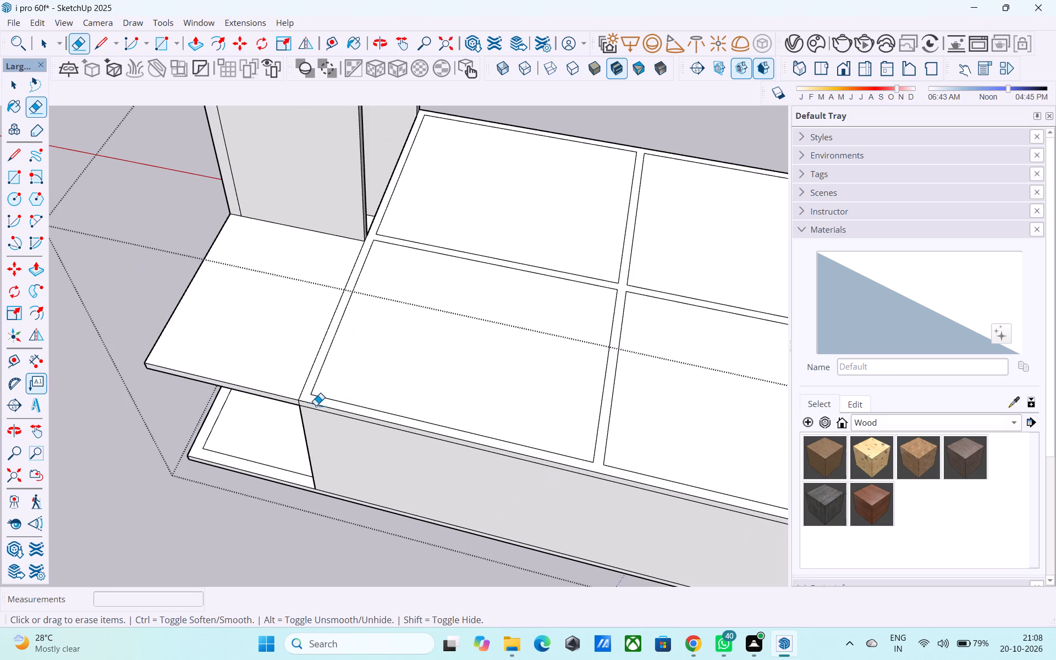
{"action": "key", "text": "space"}
{"action": "scroll", "coordinate": [312, 403], "scroll_direction": "up", "scroll_amount": 4}
{"action": "left_click", "coordinate": [306, 397]}
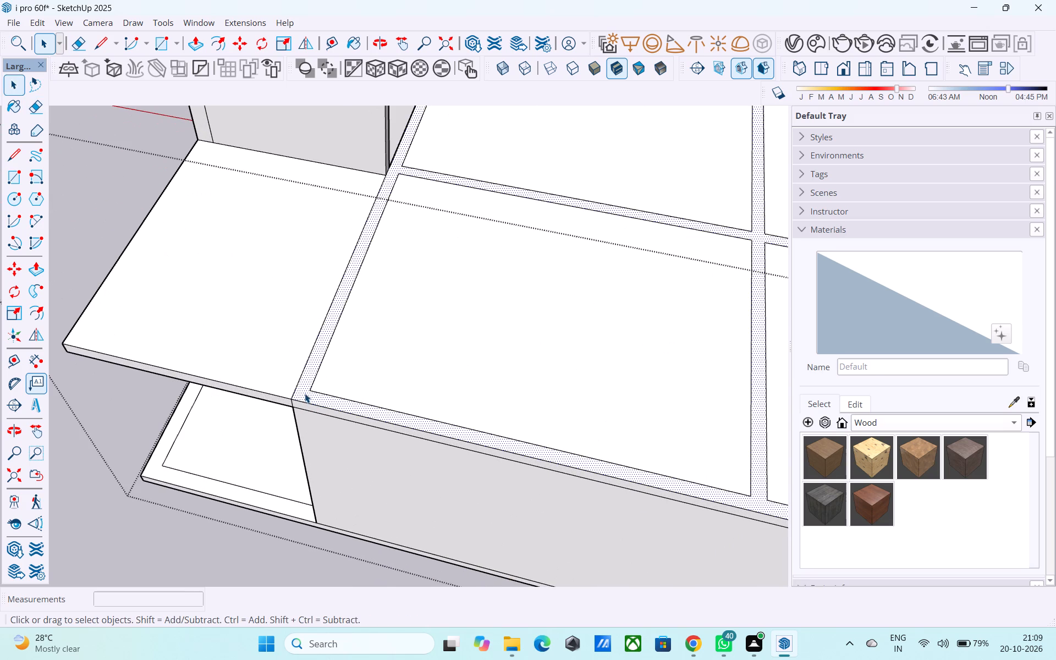
{"action": "key", "text": "p"}
{"action": "left_click", "coordinate": [305, 393]}
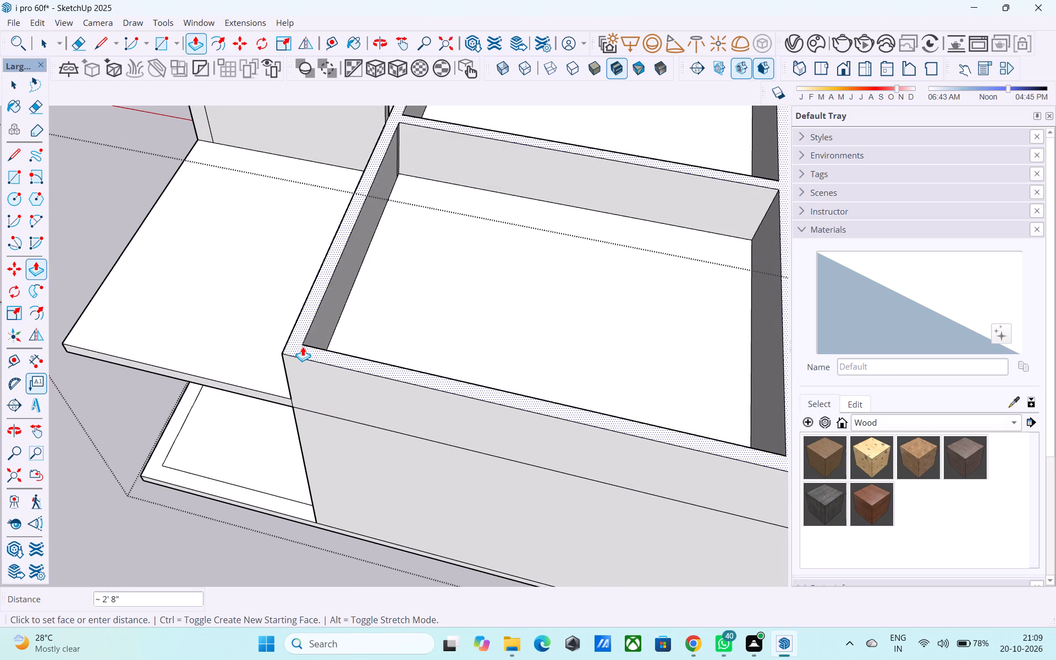
{"action": "type", "text": "10'"}
{"action": "key", "text": "Return"}
Examine the raised upper-floor walls and room layout from several sides and from above.
{"action": "scroll", "coordinate": [276, 376], "scroll_direction": "down", "scroll_amount": 4}
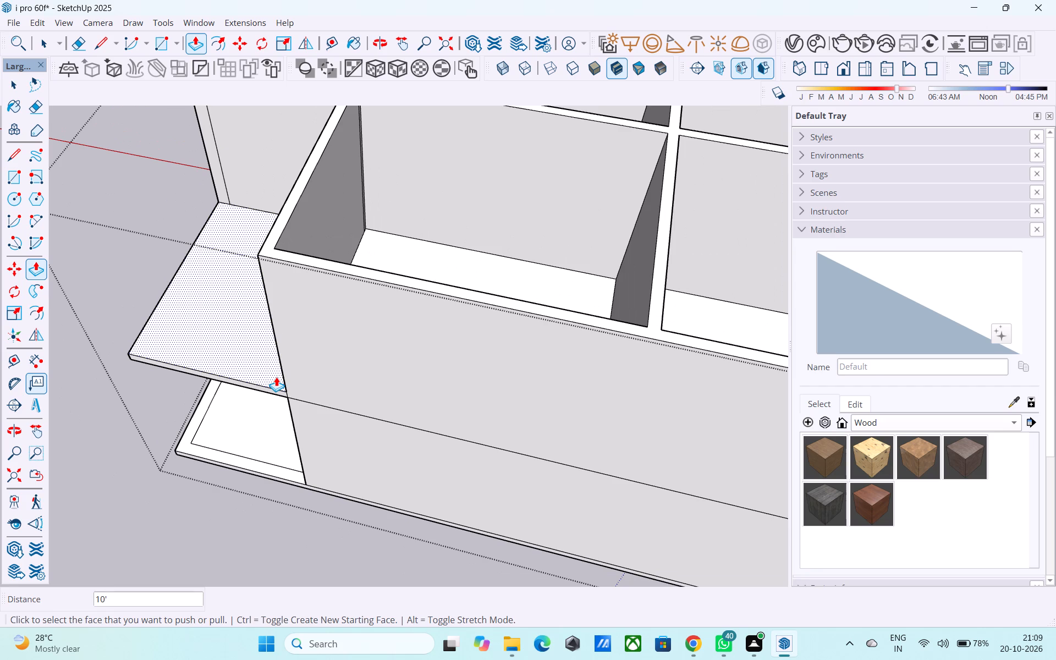
{"action": "scroll", "coordinate": [268, 393], "scroll_direction": "down", "scroll_amount": 5}
{"action": "middle_click_drag", "start_coordinate": [269, 444], "coordinate": [344, 458]}
{"action": "scroll", "coordinate": [344, 458], "scroll_direction": "up", "scroll_amount": 1}
{"action": "scroll", "coordinate": [345, 453], "scroll_direction": "down", "scroll_amount": 4}
{"action": "middle_click_drag", "start_coordinate": [342, 466], "coordinate": [398, 439]}
{"action": "scroll", "coordinate": [394, 442], "scroll_direction": "down", "scroll_amount": 2}
{"action": "middle_click_drag", "start_coordinate": [277, 496], "coordinate": [301, 492]}
{"action": "scroll", "coordinate": [297, 479], "scroll_direction": "down", "scroll_amount": 2}
{"action": "scroll", "coordinate": [361, 366], "scroll_direction": "up", "scroll_amount": 5}
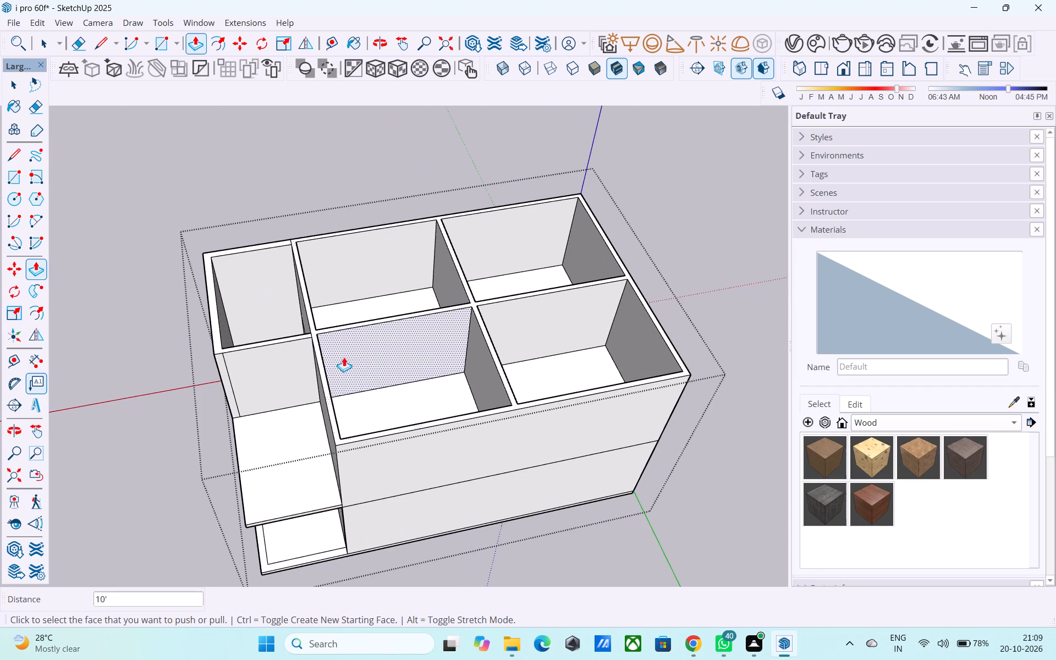
{"action": "scroll", "coordinate": [287, 345], "scroll_direction": "up", "scroll_amount": 4}
{"action": "middle_click_drag", "start_coordinate": [282, 346], "coordinate": [516, 239]}
{"action": "scroll", "coordinate": [478, 258], "scroll_direction": "down", "scroll_amount": 4}
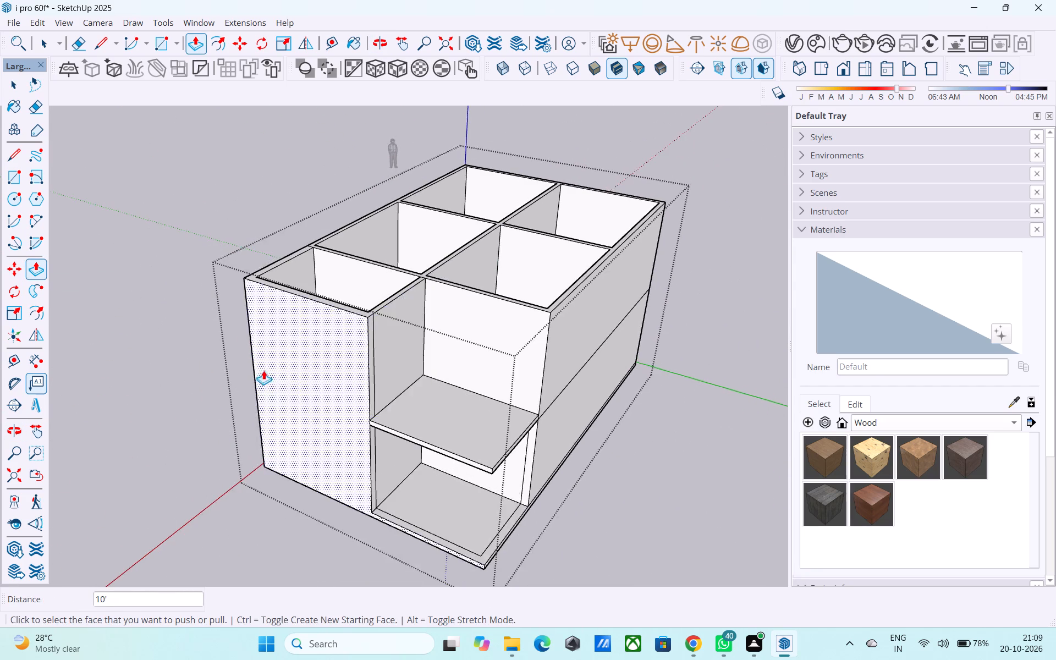
{"action": "scroll", "coordinate": [255, 379], "scroll_direction": "down", "scroll_amount": 3}
{"action": "middle_click_drag", "start_coordinate": [251, 465], "coordinate": [358, 449]}
{"action": "scroll", "coordinate": [422, 224], "scroll_direction": "up", "scroll_amount": 6}
{"action": "scroll", "coordinate": [426, 218], "scroll_direction": "down", "scroll_amount": 6}
{"action": "middle_click_drag", "start_coordinate": [426, 223], "coordinate": [392, 364]}
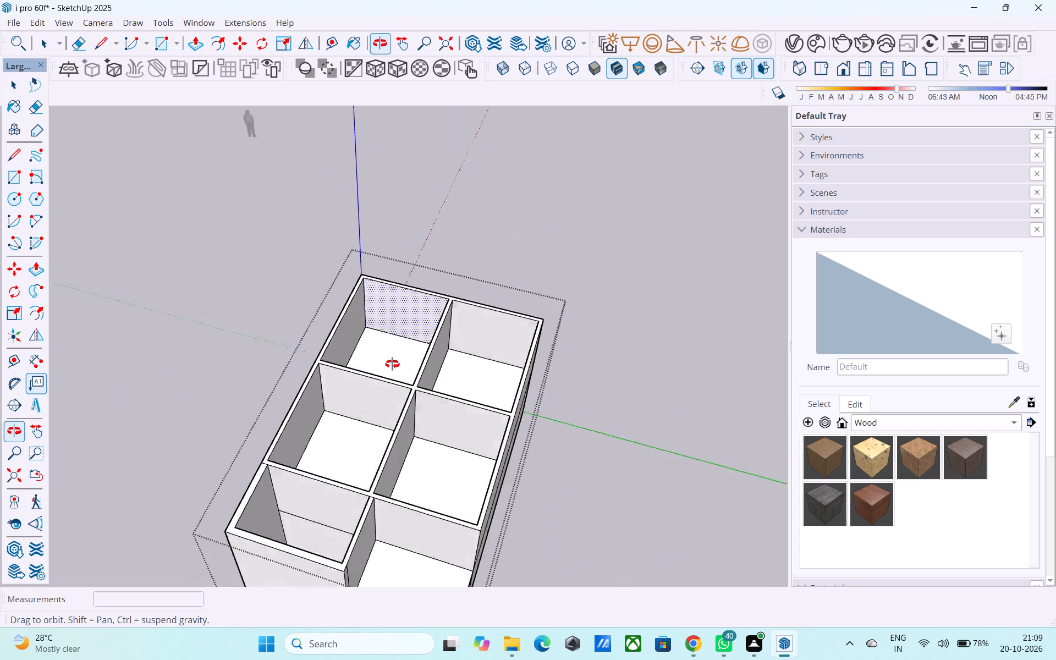
{"action": "middle_click_drag", "start_coordinate": [392, 364], "coordinate": [400, 297]}
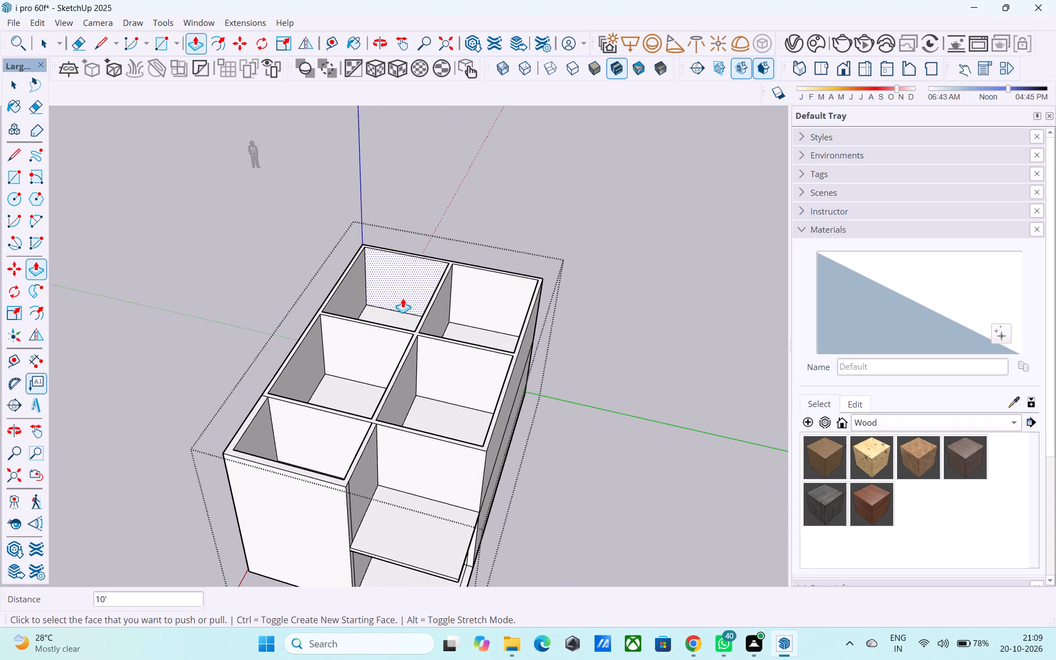
{"action": "scroll", "coordinate": [403, 298], "scroll_direction": "down", "scroll_amount": 2}
{"action": "middle_click_drag", "start_coordinate": [403, 298], "coordinate": [413, 428]}
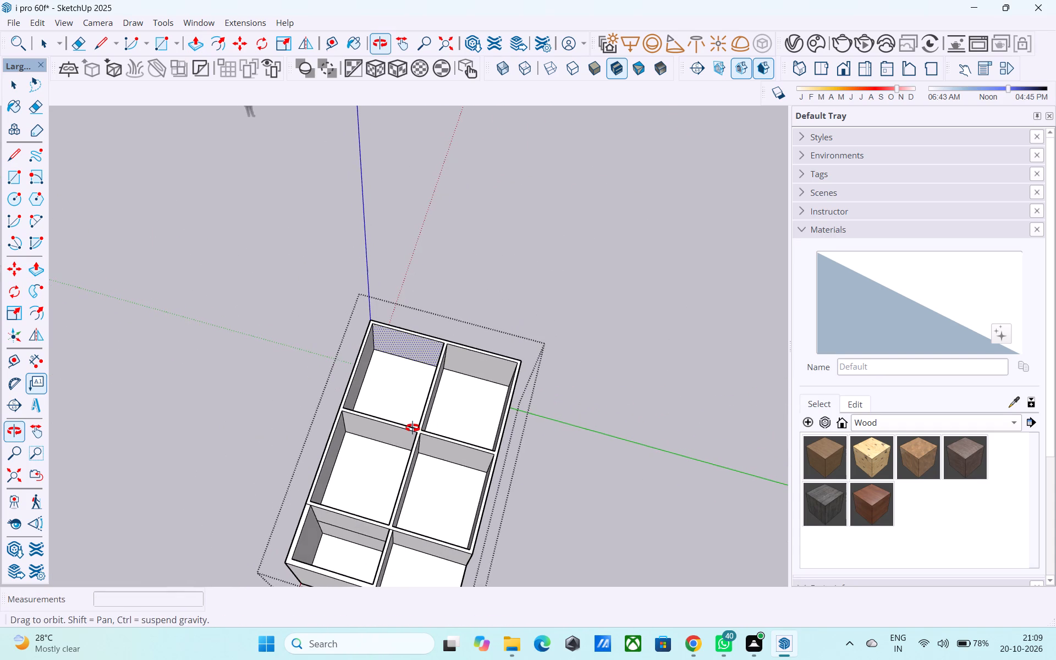
{"action": "middle_click_drag", "start_coordinate": [413, 428], "coordinate": [406, 181]}
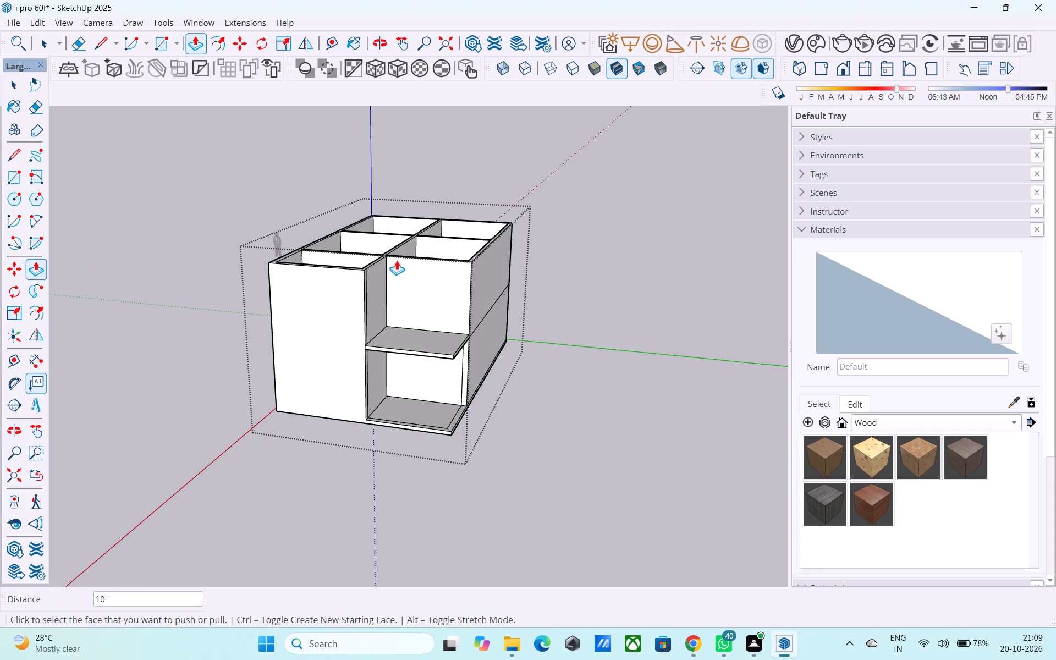
{"action": "scroll", "coordinate": [395, 260], "scroll_direction": "up", "scroll_amount": 5}
{"action": "middle_click_drag", "start_coordinate": [393, 263], "coordinate": [452, 478]}
{"action": "scroll", "coordinate": [428, 406], "scroll_direction": "down", "scroll_amount": 6}
{"action": "scroll", "coordinate": [386, 179], "scroll_direction": "up", "scroll_amount": 5}
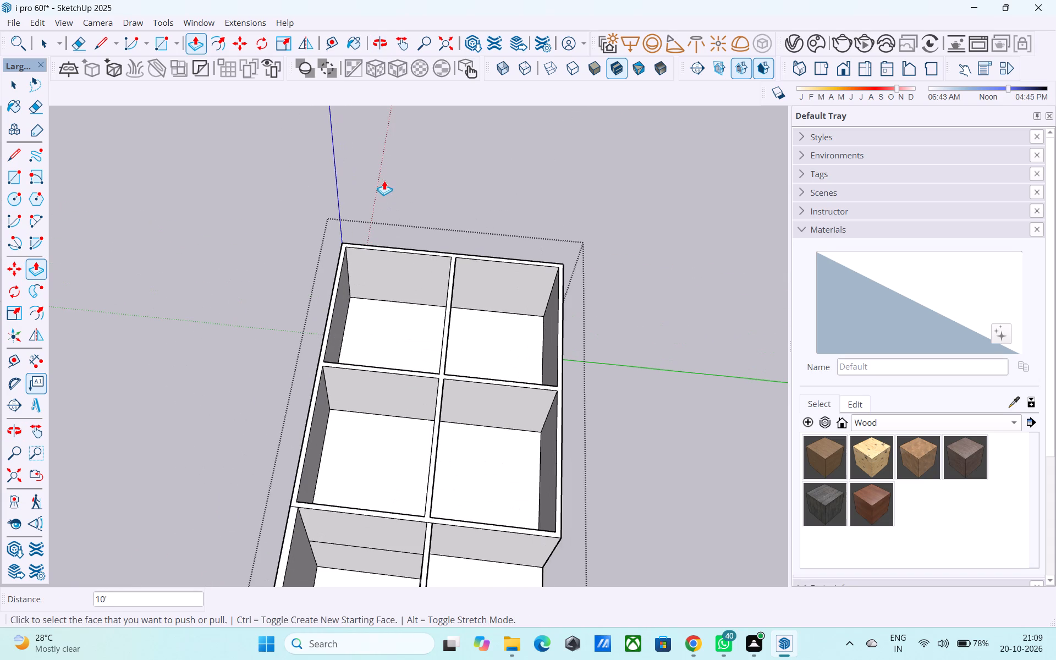
Draw a 15' 1 1/2" by 12' rectangle across the open top of the corner room at the blue axis.
{"action": "key", "text": "space"}
{"action": "middle_click_drag", "start_coordinate": [381, 185], "coordinate": [360, 218]}
{"action": "key", "text": "r"}
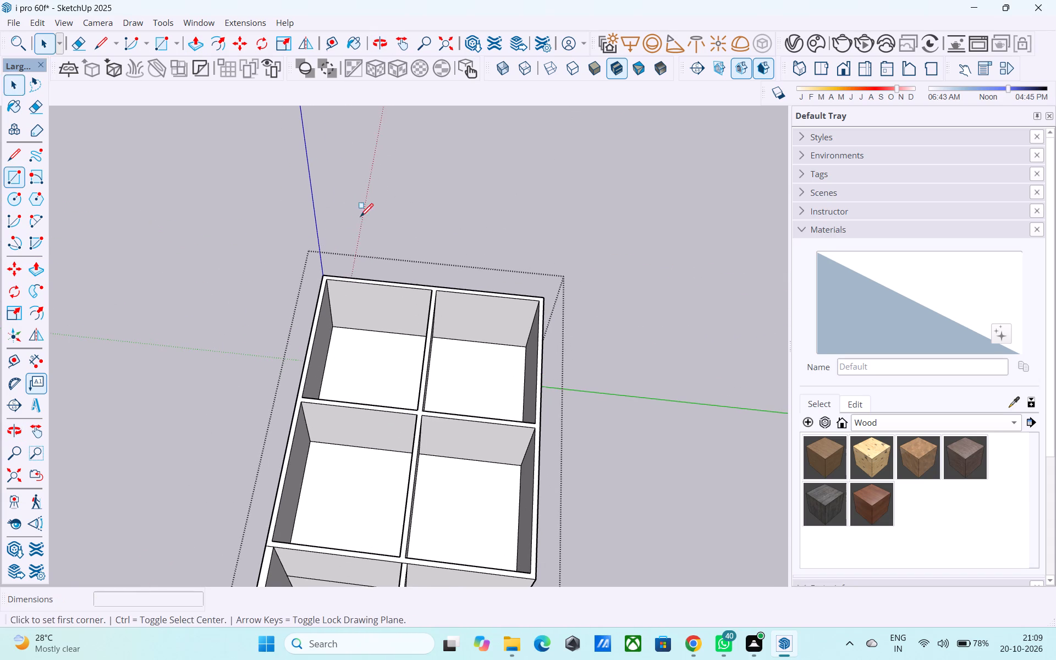
{"action": "scroll", "coordinate": [334, 291], "scroll_direction": "up", "scroll_amount": 5}
{"action": "left_click", "coordinate": [327, 258]}
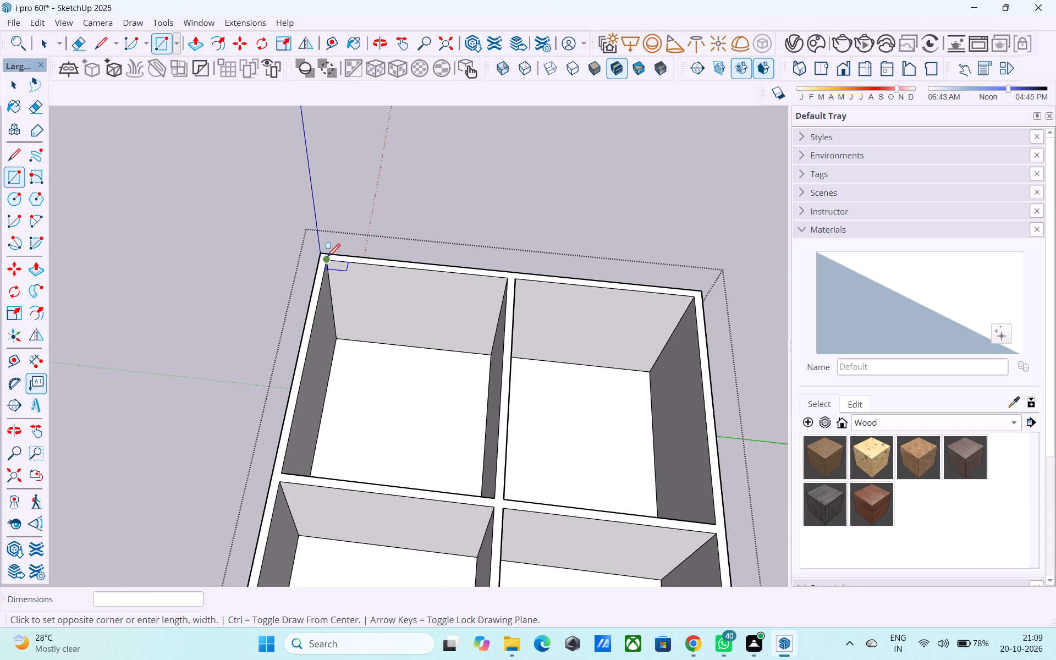
{"action": "left_click", "coordinate": [497, 501]}
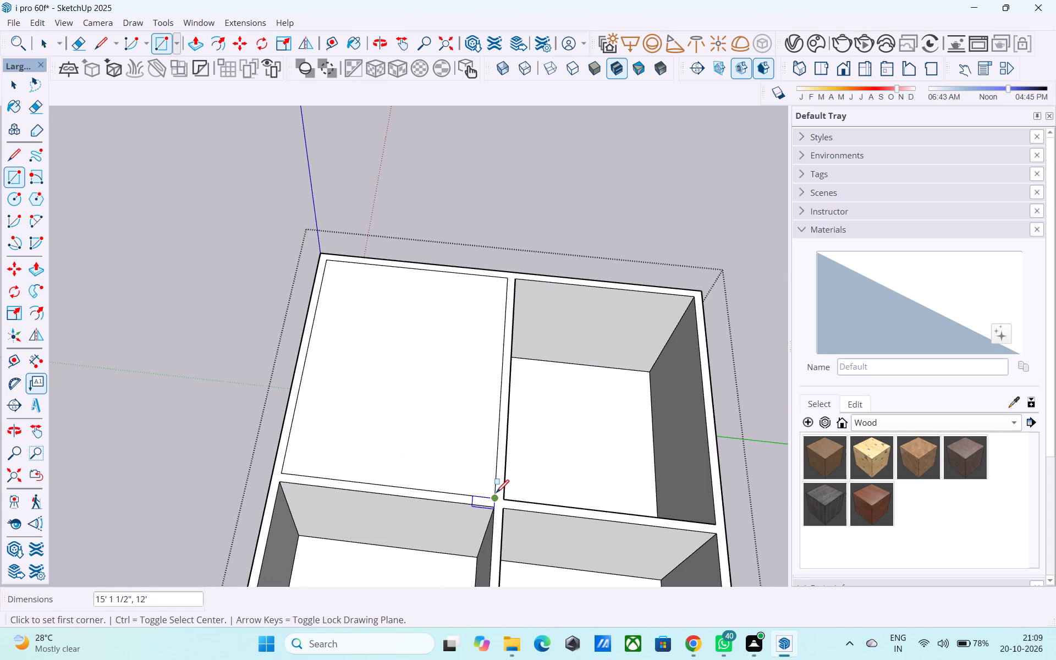
Reverse the new rectangular face over the corner room.
{"action": "key", "text": "space"}
{"action": "left_click", "coordinate": [472, 328]}
{"action": "right_click", "coordinate": [472, 328]}
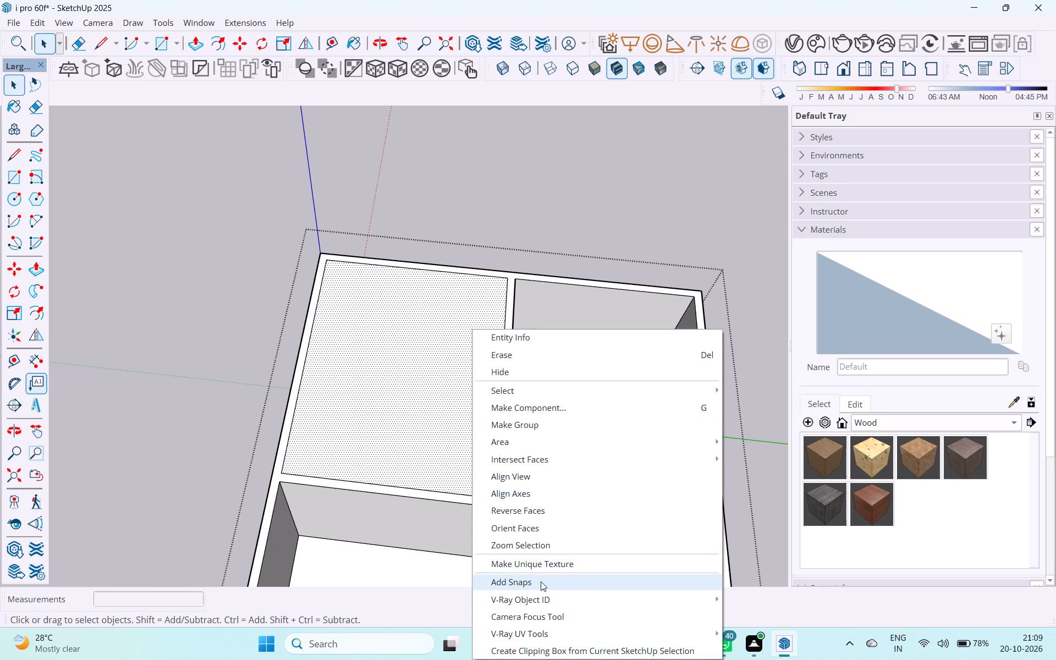
{"action": "left_click", "coordinate": [549, 514]}
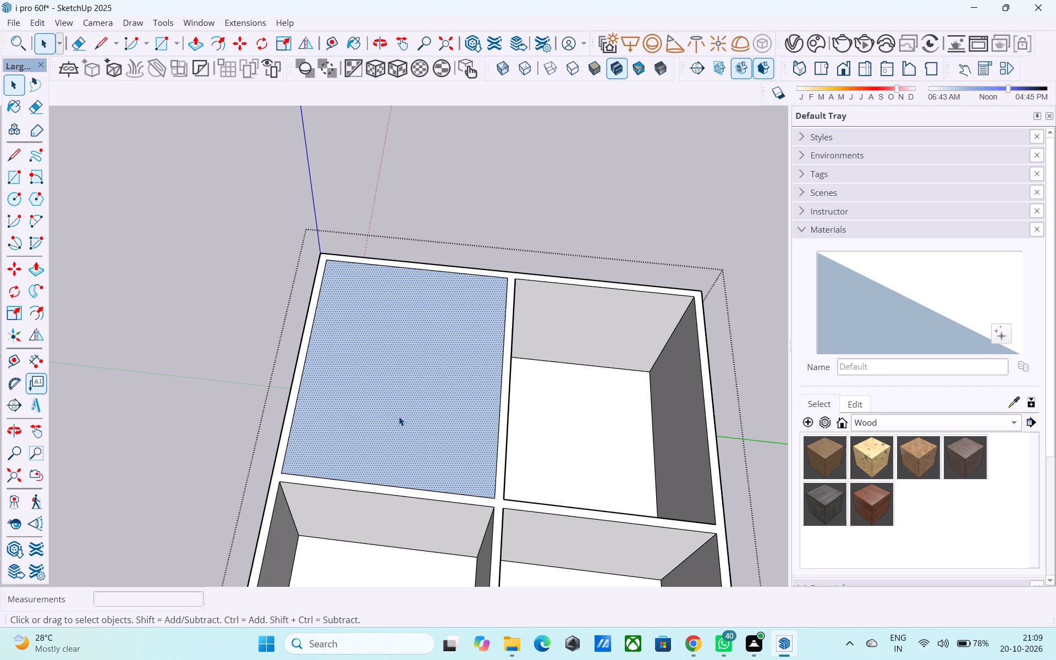
Draw a 6" vertical line up from the covered room's face corner nearest the blue axis.
{"action": "scroll", "coordinate": [425, 414], "scroll_direction": "down", "scroll_amount": 1}
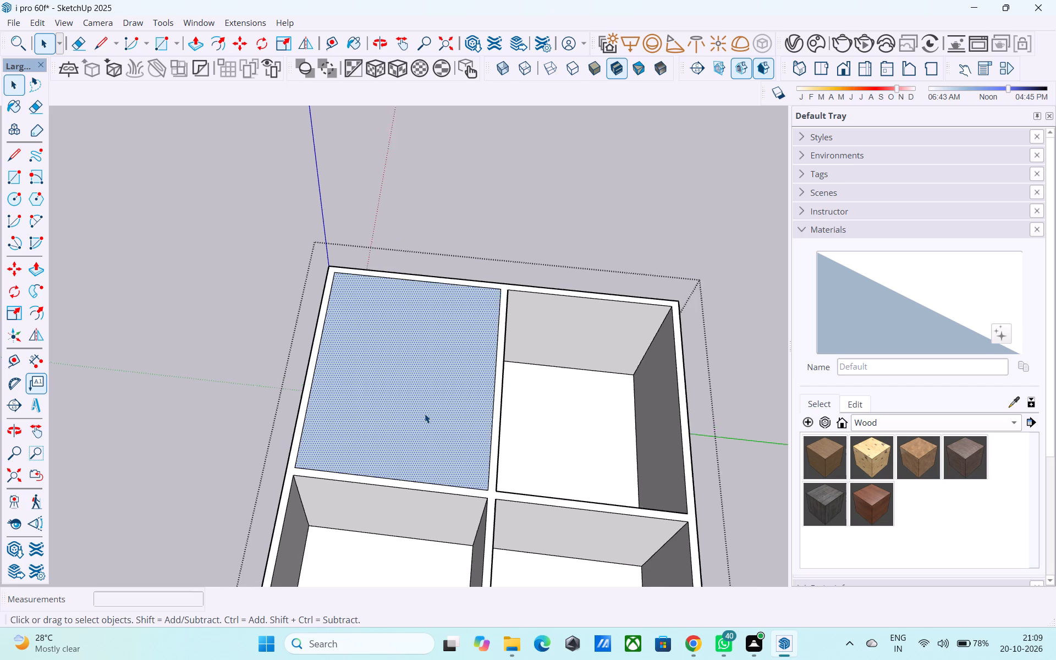
{"action": "scroll", "coordinate": [425, 414], "scroll_direction": "down", "scroll_amount": 2}
{"action": "middle_click_drag", "start_coordinate": [425, 414], "coordinate": [392, 354]}
{"action": "scroll", "coordinate": [378, 312], "scroll_direction": "up", "scroll_amount": 5}
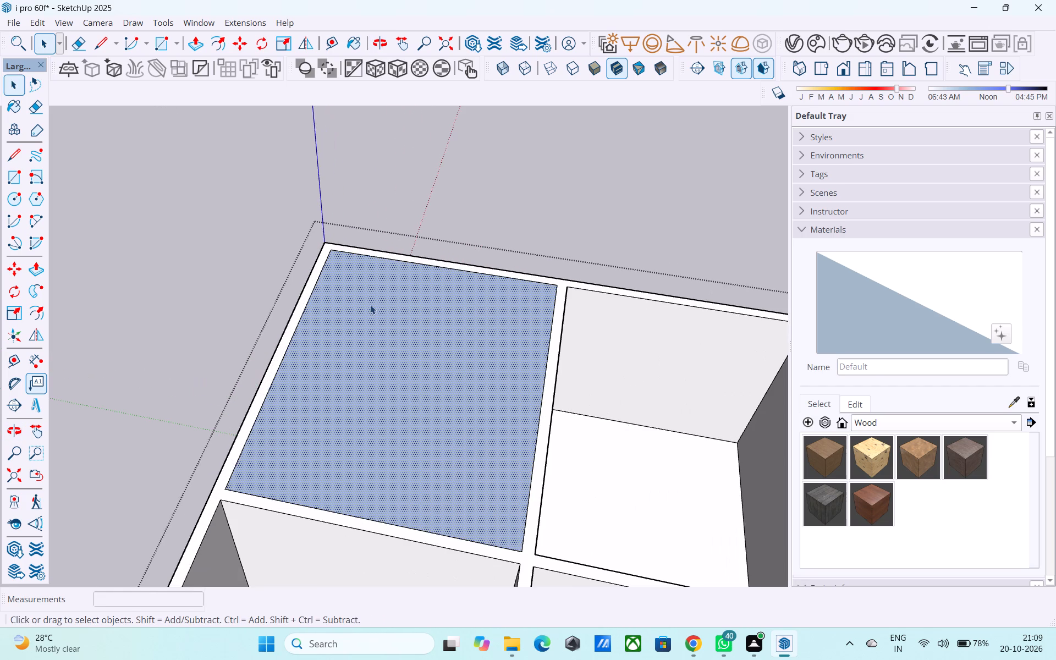
{"action": "key", "text": "l"}
{"action": "left_click", "coordinate": [338, 248]}
{"action": "middle_click_drag", "start_coordinate": [338, 247], "coordinate": [346, 315]}
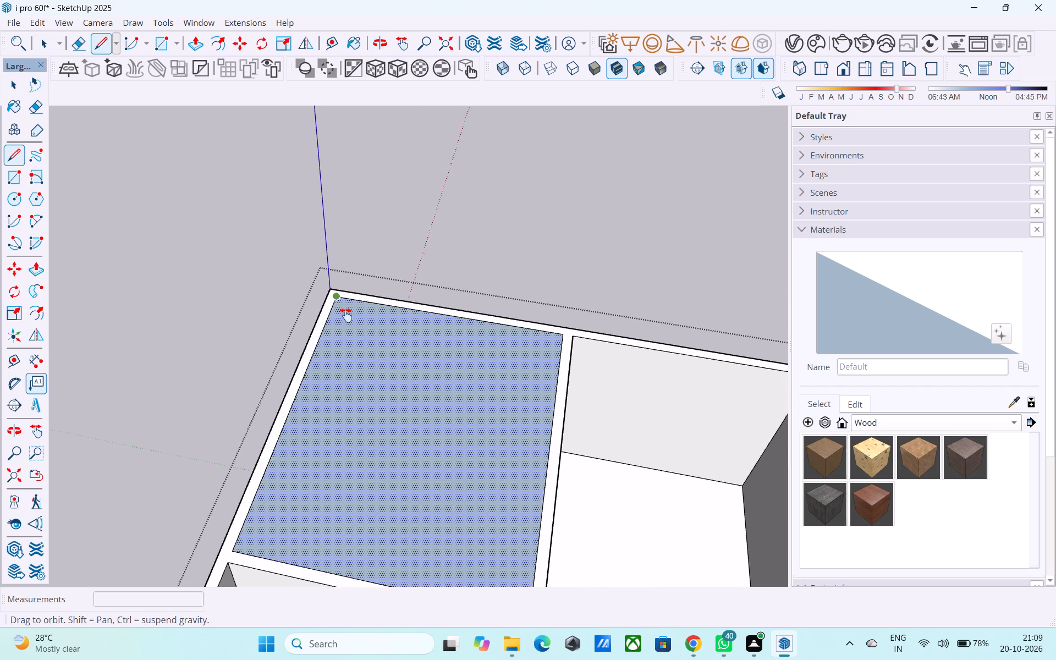
{"action": "middle_click_drag", "start_coordinate": [346, 315], "coordinate": [320, 230]}
{"action": "scroll", "coordinate": [340, 240], "scroll_direction": "up", "scroll_amount": 3}
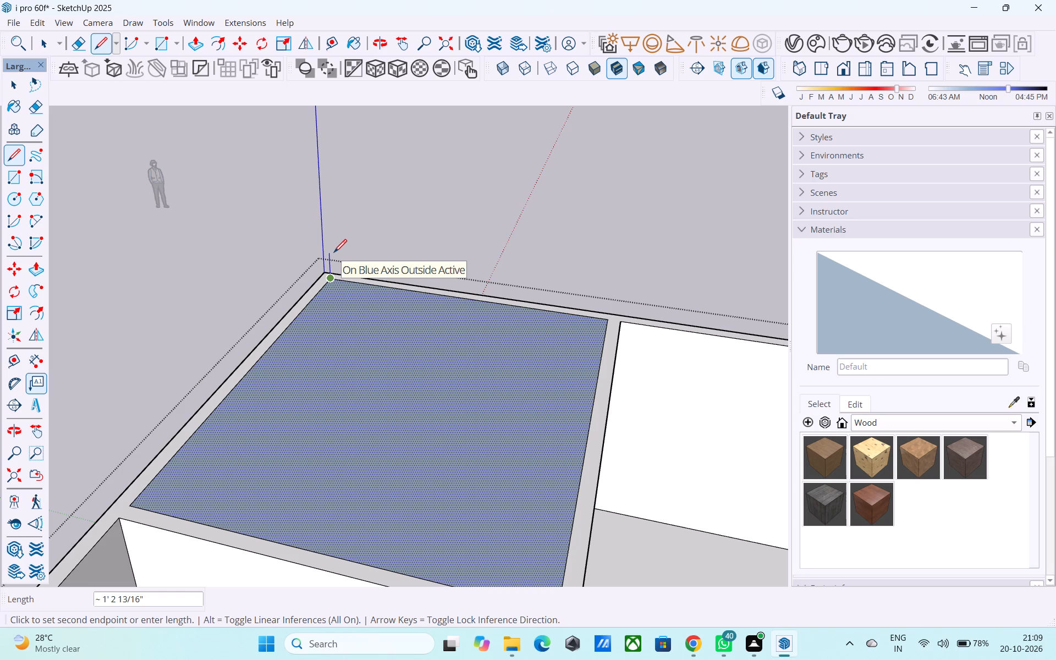
{"action": "type", "text": "6\""}
{"action": "key", "text": "Return"}
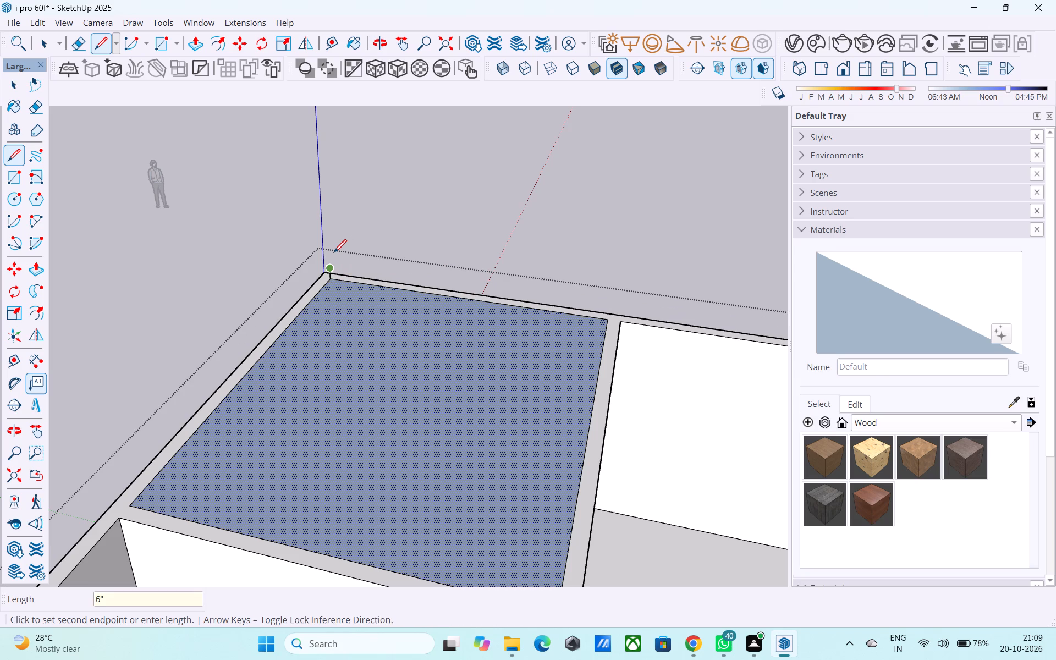
Draw a 6" vertical line up from the diagonally opposite corner of the covered room's face, beside the wall crossing.
{"action": "scroll", "coordinate": [287, 244], "scroll_direction": "down", "scroll_amount": 5}
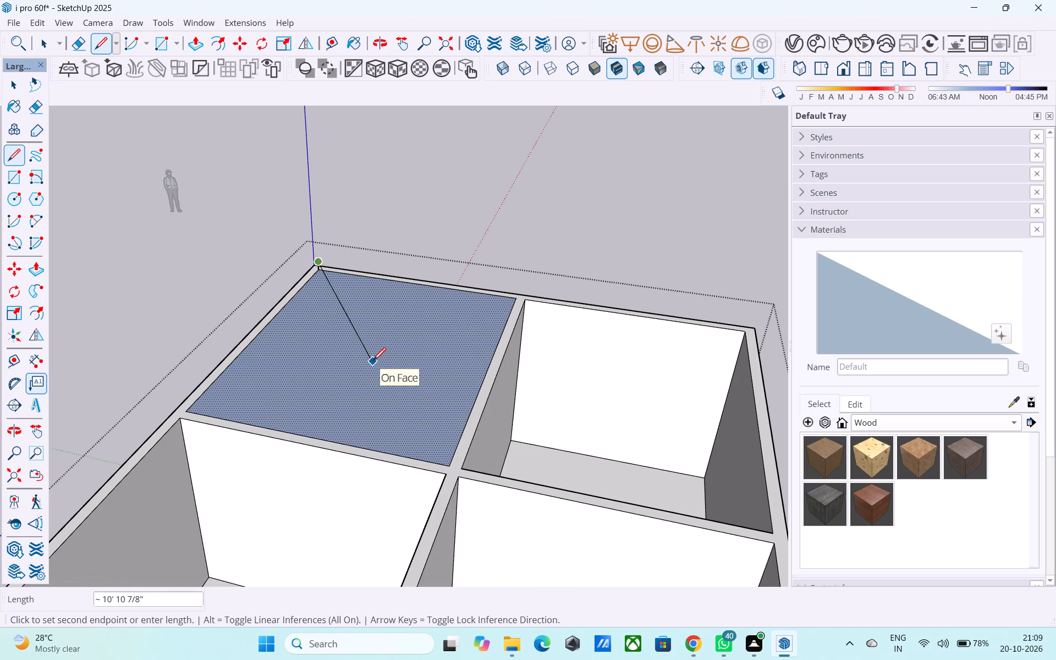
{"action": "key", "text": "l"}
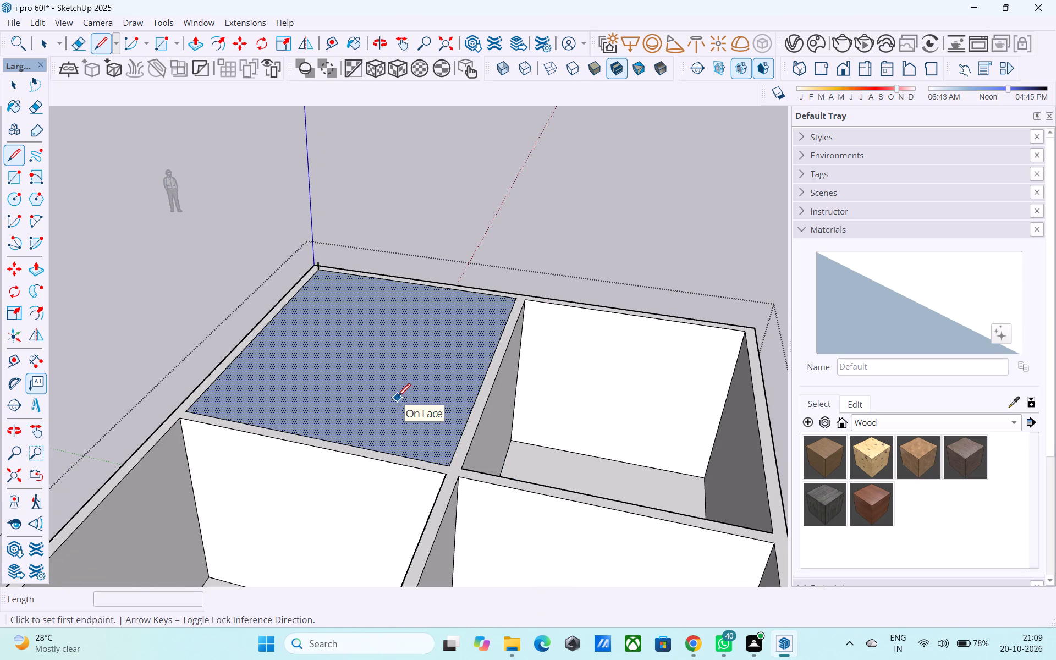
{"action": "scroll", "coordinate": [465, 472], "scroll_direction": "up", "scroll_amount": 5}
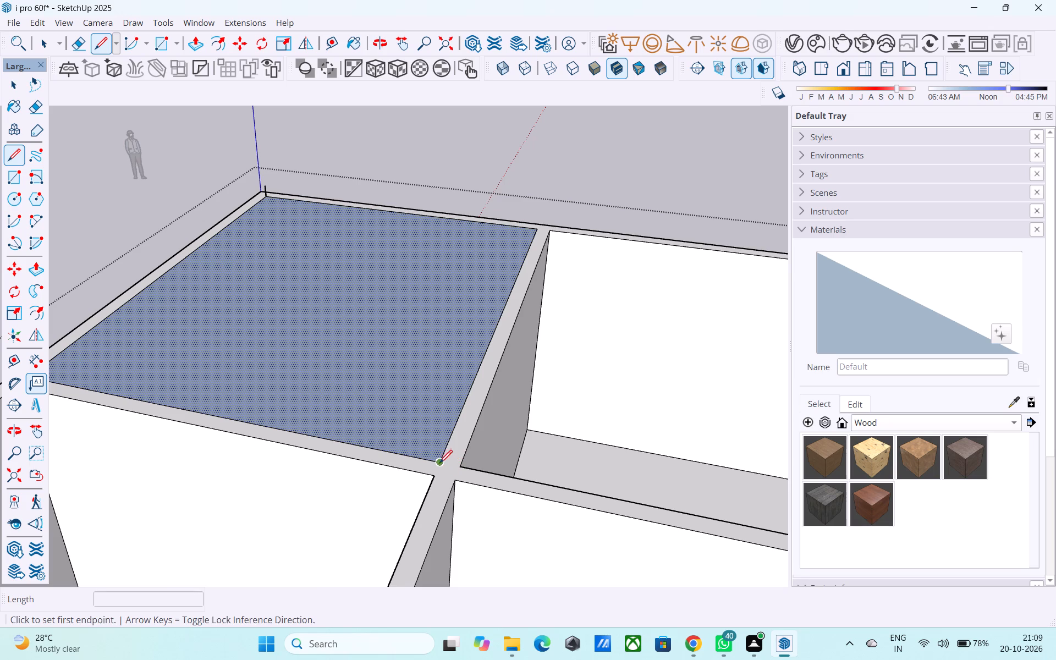
{"action": "left_click", "coordinate": [439, 462]}
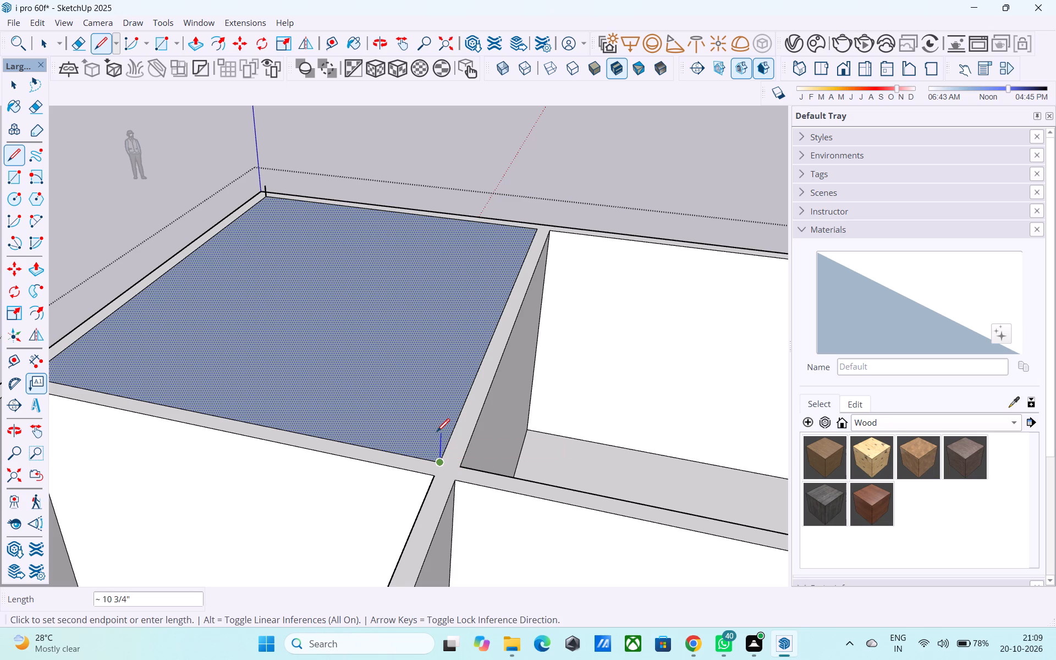
{"action": "key", "text": "6"}
{"action": "key", "text": "shift+quotedbl"}
{"action": "key", "text": "Return"}
Draw a 15' 1 1/2" by 12' rectangle between the tops of the two vertical lines.
{"action": "key", "text": "r"}
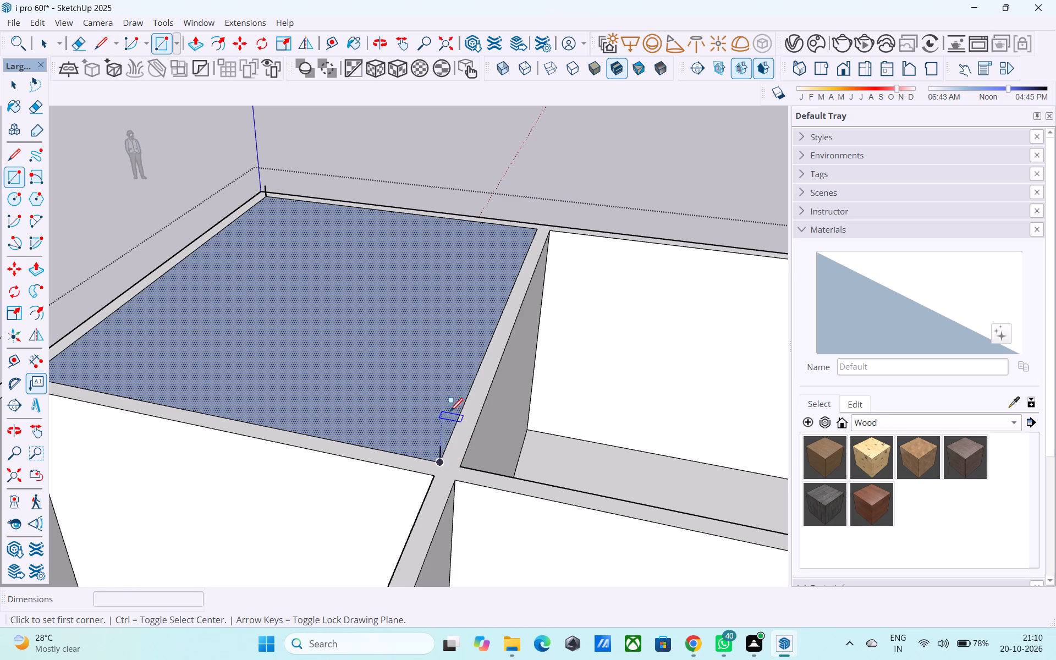
{"action": "left_click", "coordinate": [266, 187]}
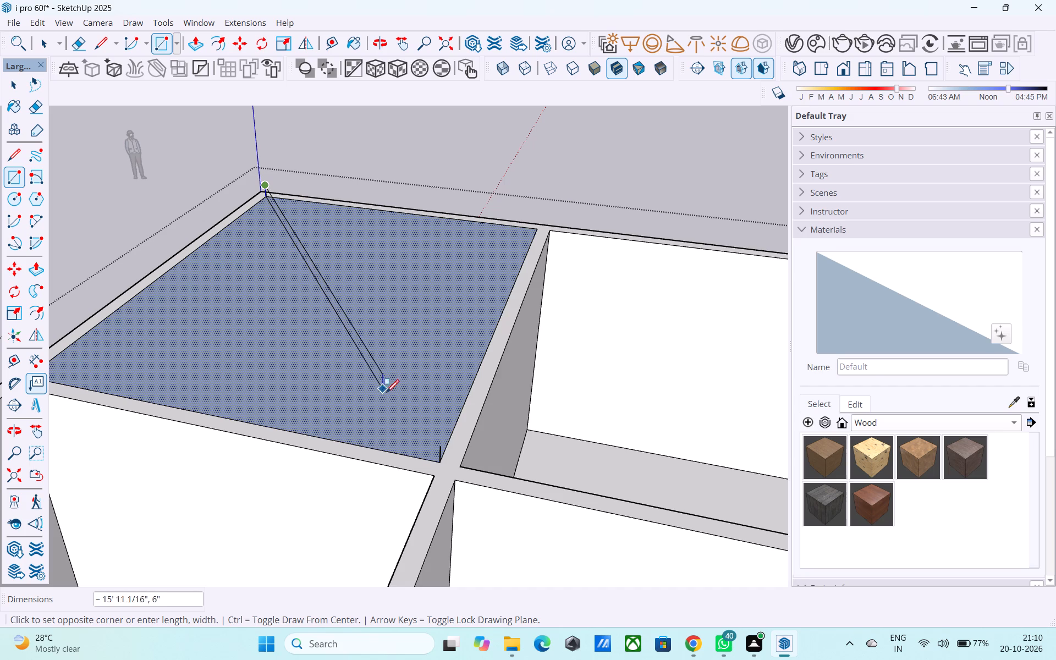
{"action": "left_click", "coordinate": [441, 443]}
Draw a vertical edge joining the lower and upper rectangles at the far corner along the long outer wall, closing the adjoining sides.
{"action": "scroll", "coordinate": [441, 444], "scroll_direction": "down", "scroll_amount": 5}
{"action": "middle_click_drag", "start_coordinate": [442, 446], "coordinate": [656, 424]}
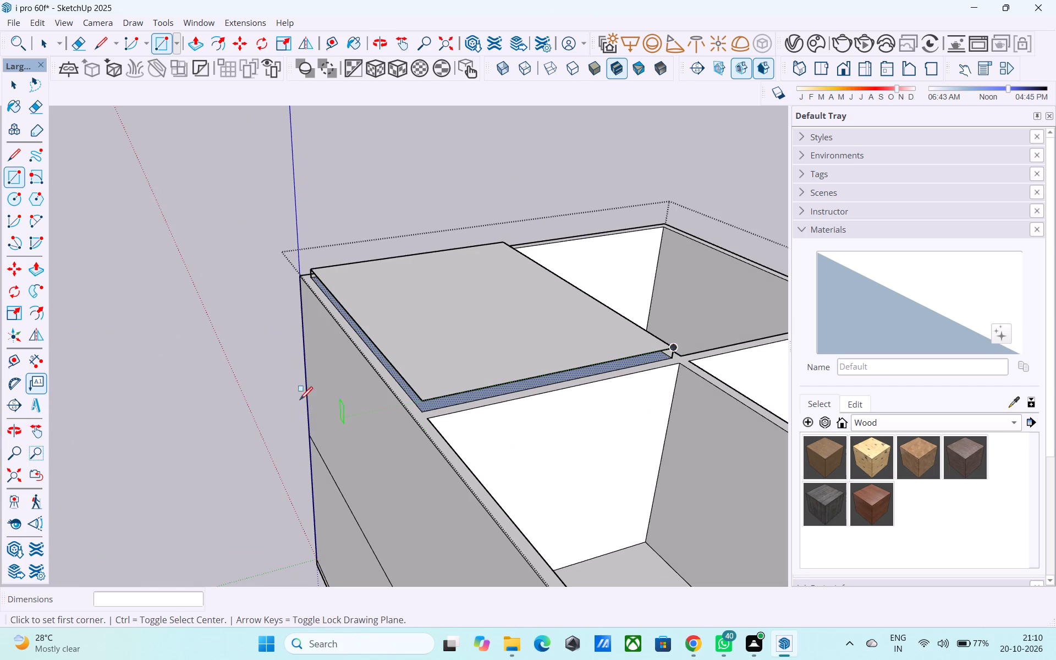
{"action": "left_click", "coordinate": [108, 48]}
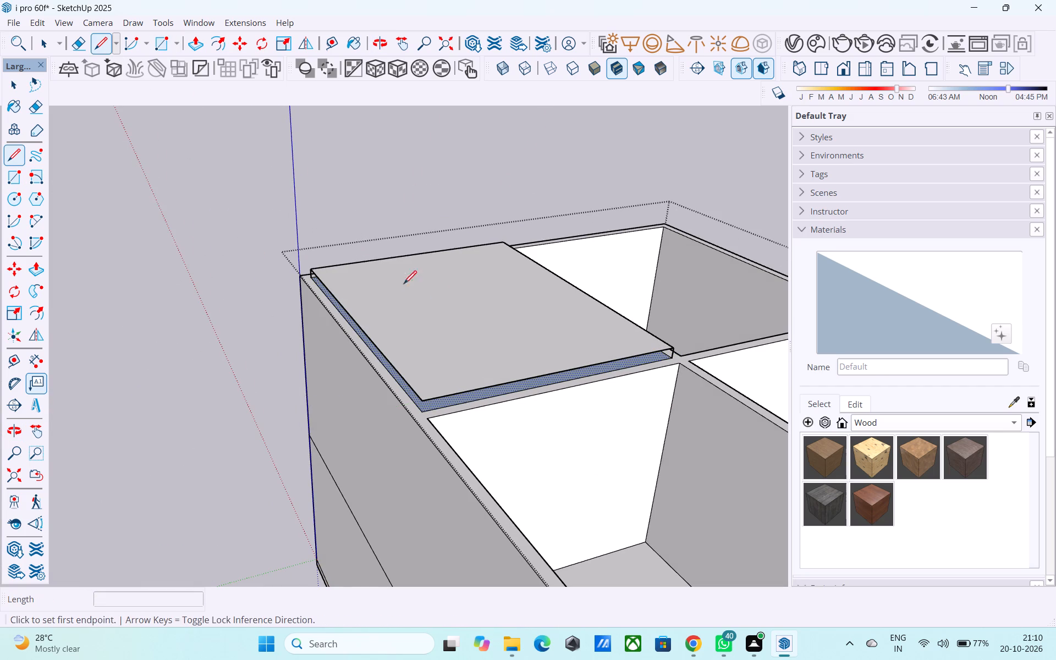
{"action": "scroll", "coordinate": [426, 396], "scroll_direction": "up", "scroll_amount": 16}
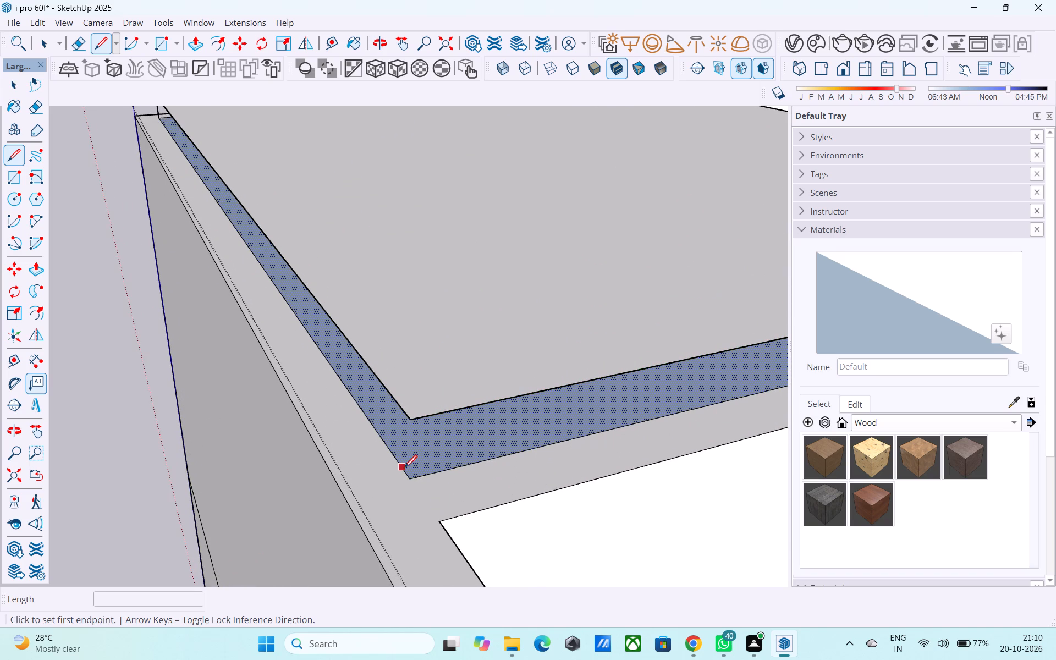
{"action": "left_click", "coordinate": [410, 475]}
{"action": "left_click", "coordinate": [412, 414]}
{"action": "scroll", "coordinate": [409, 450], "scroll_direction": "down", "scroll_amount": 5}
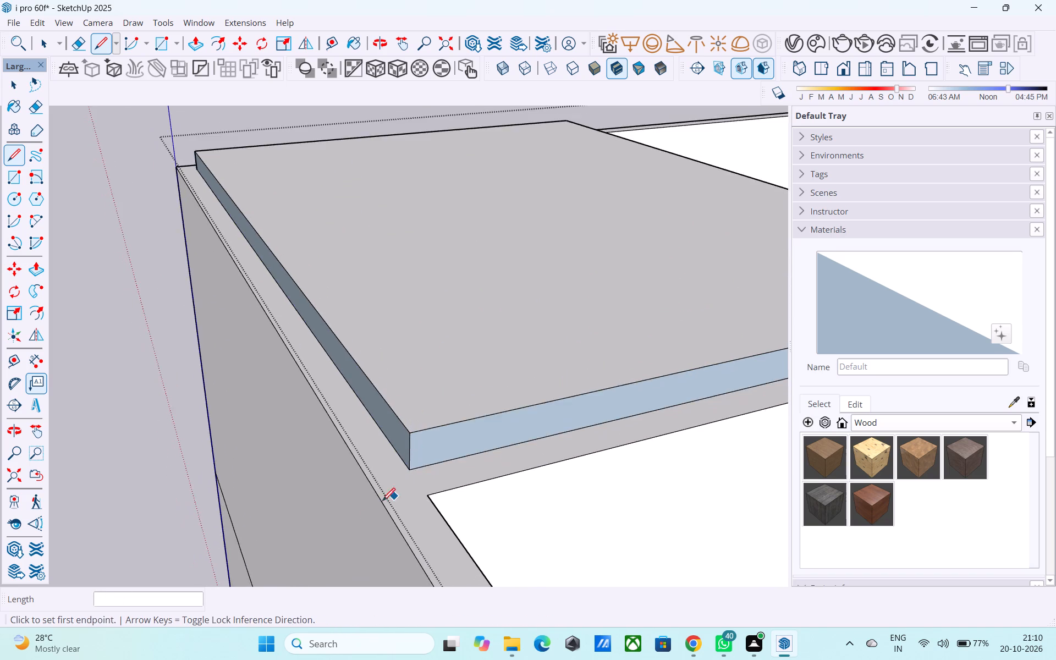
Draw a vertical edge joining the two rectangles at the remaining corner by the short outer wall, closing the other two sides.
{"action": "scroll", "coordinate": [382, 502], "scroll_direction": "down", "scroll_amount": 3}
{"action": "scroll", "coordinate": [328, 508], "scroll_direction": "down", "scroll_amount": 5}
{"action": "middle_click_drag", "start_coordinate": [344, 512], "coordinate": [823, 487]}
{"action": "middle_click_drag", "start_coordinate": [253, 395], "coordinate": [686, 453]}
{"action": "scroll", "coordinate": [574, 204], "scroll_direction": "up", "scroll_amount": 2}
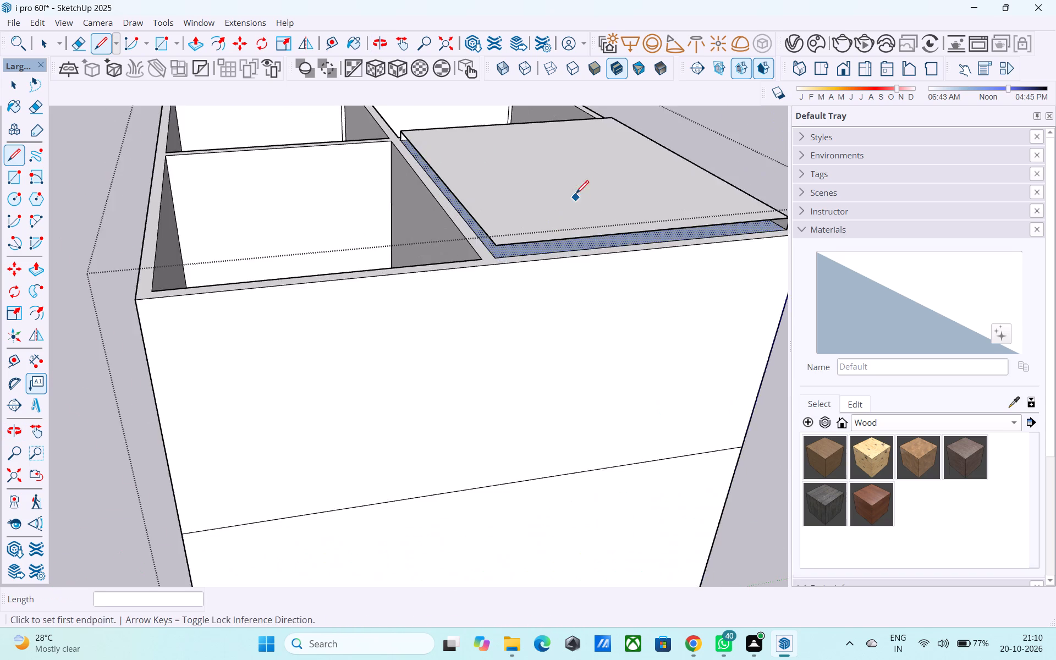
{"action": "scroll", "coordinate": [576, 195], "scroll_direction": "up", "scroll_amount": 9}
{"action": "scroll", "coordinate": [507, 257], "scroll_direction": "down", "scroll_amount": 2}
{"action": "scroll", "coordinate": [507, 257], "scroll_direction": "up", "scroll_amount": 13}
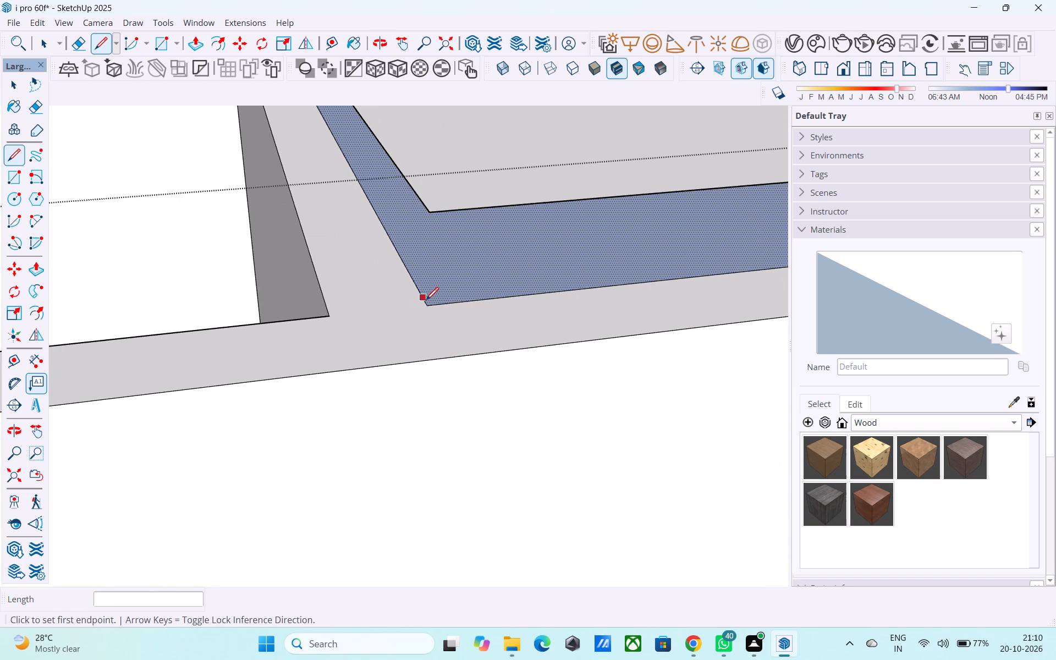
{"action": "left_click", "coordinate": [427, 304]}
{"action": "left_click", "coordinate": [427, 208]}
{"action": "scroll", "coordinate": [352, 355], "scroll_direction": "down", "scroll_amount": 3}
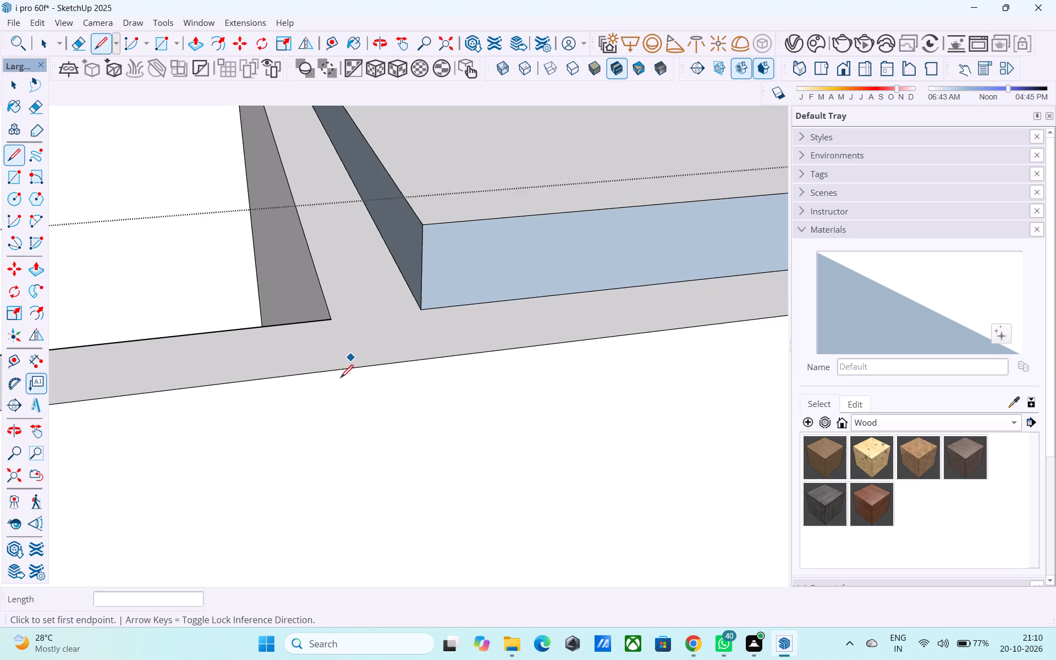
Reverse the two slab side faces that meet at the newly drawn corner edge.
{"action": "left_click", "coordinate": [45, 41]}
{"action": "left_click", "coordinate": [494, 250]}
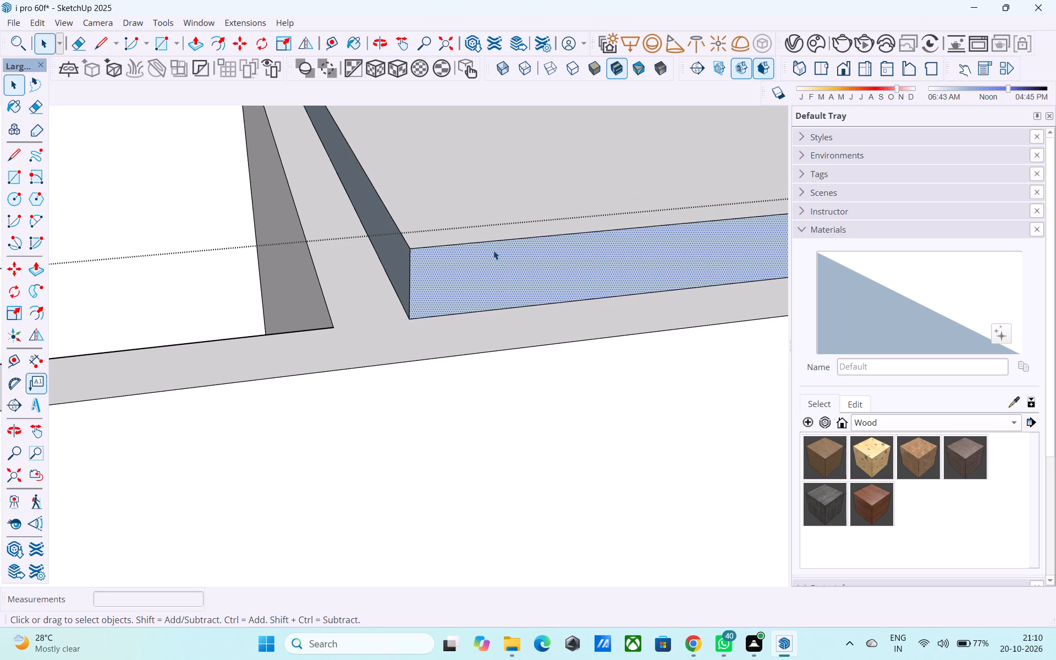
{"action": "right_click", "coordinate": [493, 250]}
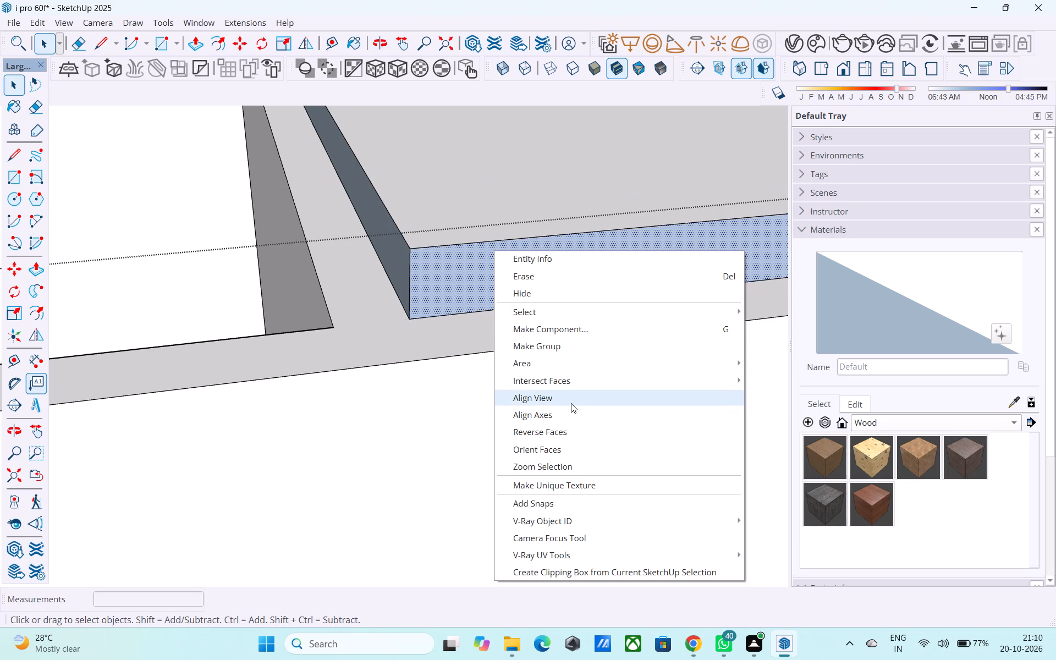
{"action": "left_click", "coordinate": [579, 436]}
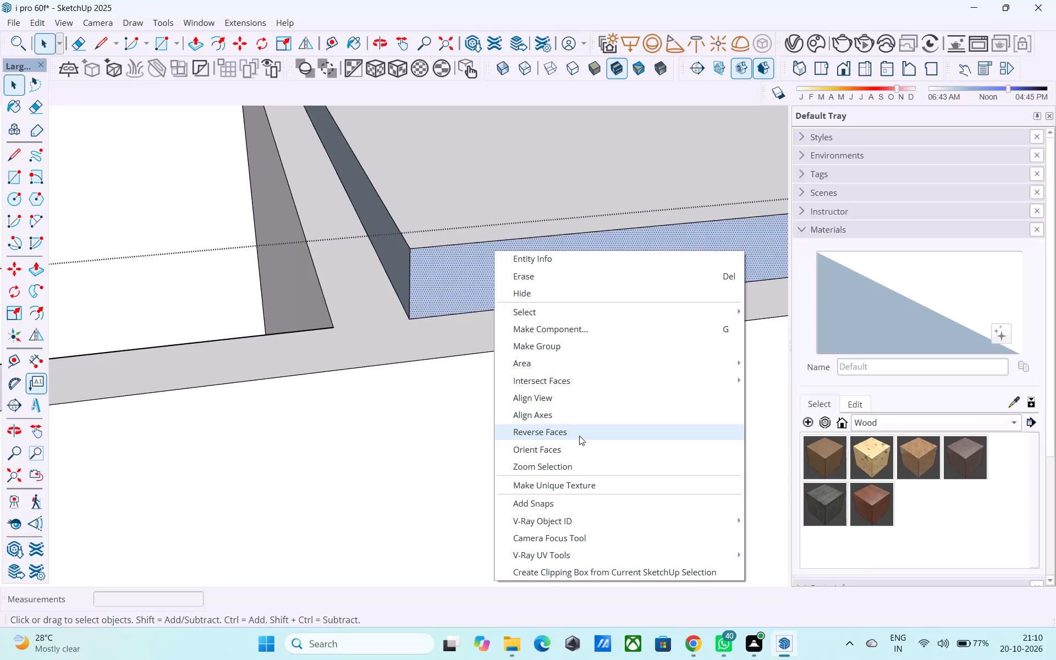
{"action": "left_click", "coordinate": [388, 248]}
{"action": "right_click", "coordinate": [388, 248]}
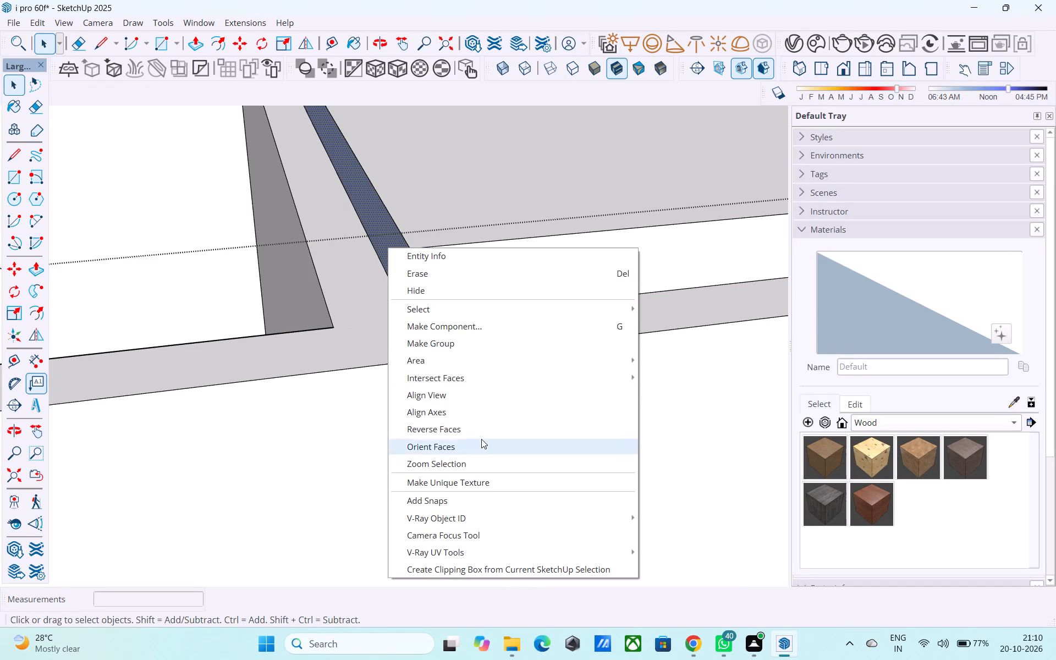
{"action": "left_click", "coordinate": [479, 427]}
Reverse the slab's two remaining blue side faces, along the long outer wall and beside the adjacent open room.
{"action": "scroll", "coordinate": [440, 442], "scroll_direction": "down", "scroll_amount": 17}
{"action": "middle_click_drag", "start_coordinate": [295, 437], "coordinate": [46, 431]}
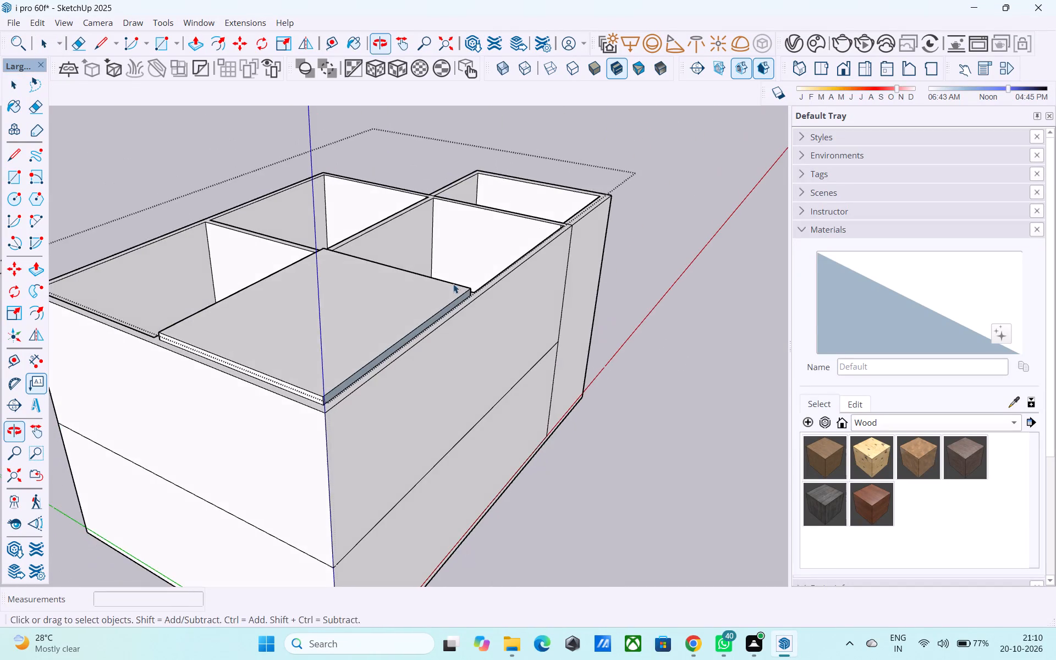
{"action": "middle_click_drag", "start_coordinate": [382, 303], "coordinate": [235, 309]}
{"action": "scroll", "coordinate": [395, 185], "scroll_direction": "up", "scroll_amount": 6}
{"action": "middle_click_drag", "start_coordinate": [381, 193], "coordinate": [247, 189]}
{"action": "scroll", "coordinate": [272, 184], "scroll_direction": "down", "scroll_amount": 9}
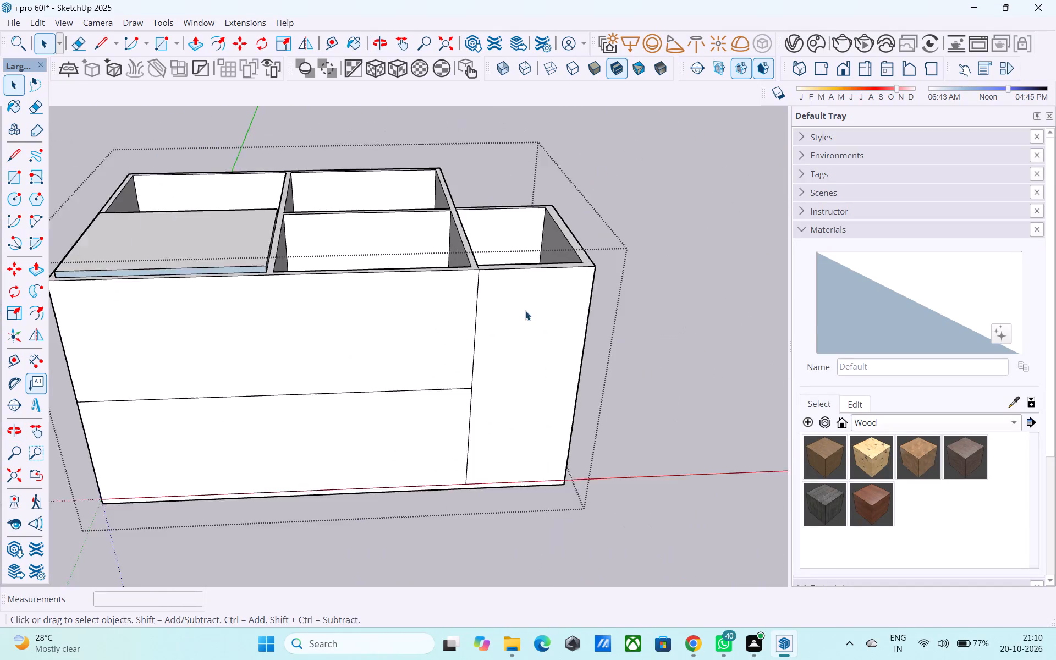
{"action": "middle_click_drag", "start_coordinate": [486, 325], "coordinate": [256, 348]}
{"action": "scroll", "coordinate": [213, 275], "scroll_direction": "up", "scroll_amount": 8}
{"action": "scroll", "coordinate": [222, 173], "scroll_direction": "down", "scroll_amount": 9}
{"action": "scroll", "coordinate": [229, 223], "scroll_direction": "up", "scroll_amount": 4}
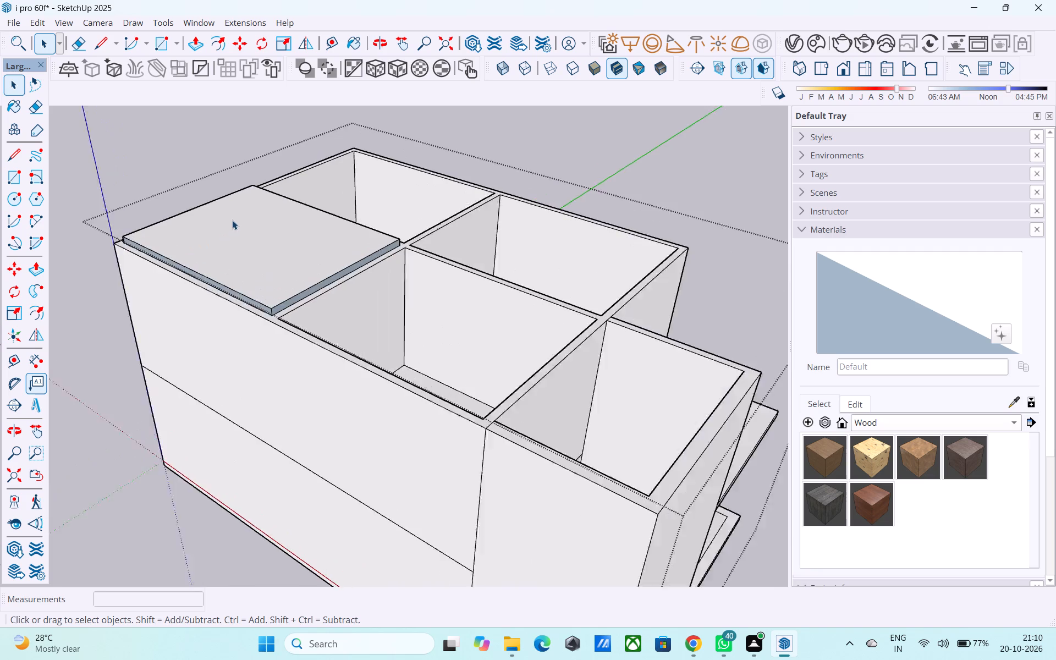
{"action": "scroll", "coordinate": [232, 220], "scroll_direction": "up", "scroll_amount": 7}
{"action": "middle_click_drag", "start_coordinate": [301, 416], "coordinate": [307, 391]}
{"action": "scroll", "coordinate": [306, 380], "scroll_direction": "up", "scroll_amount": 1}
{"action": "middle_click_drag", "start_coordinate": [292, 436], "coordinate": [292, 380]}
{"action": "scroll", "coordinate": [285, 389], "scroll_direction": "up", "scroll_amount": 5}
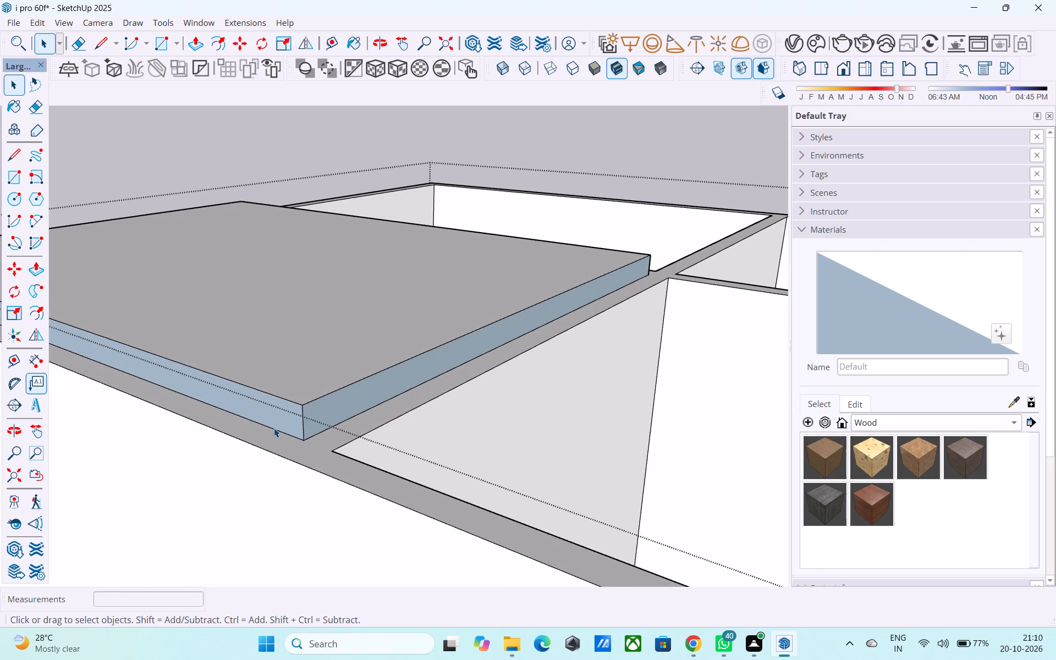
{"action": "left_click", "coordinate": [274, 428]}
{"action": "left_click", "coordinate": [276, 417]}
{"action": "right_click", "coordinate": [276, 416]}
{"action": "left_click", "coordinate": [311, 267]}
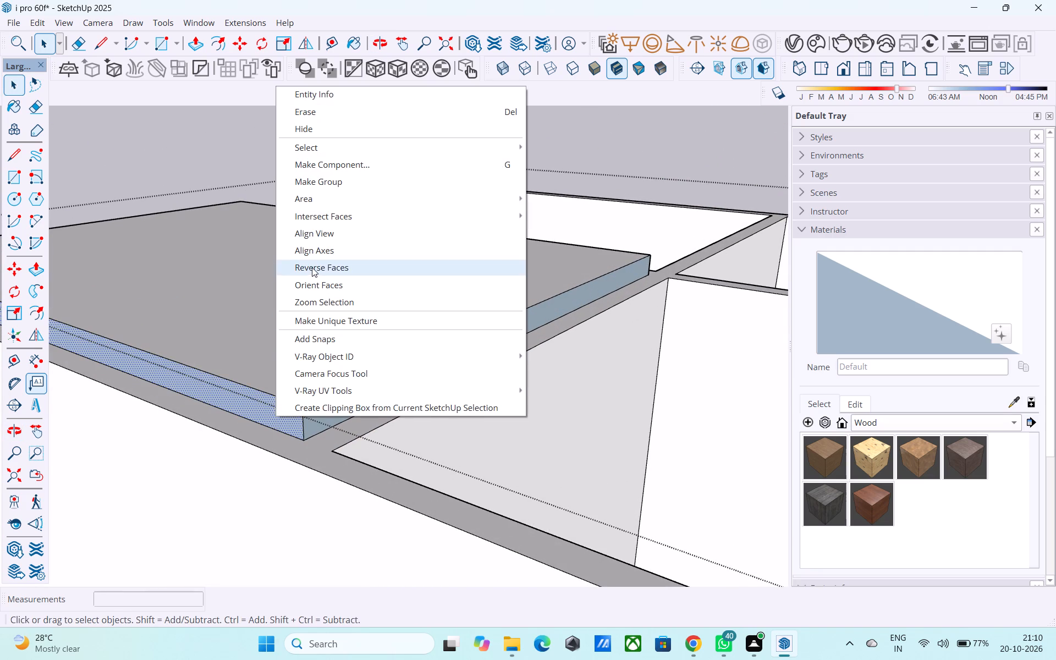
{"action": "left_click", "coordinate": [358, 384]}
{"action": "left_click", "coordinate": [359, 388]}
{"action": "right_click", "coordinate": [359, 388]}
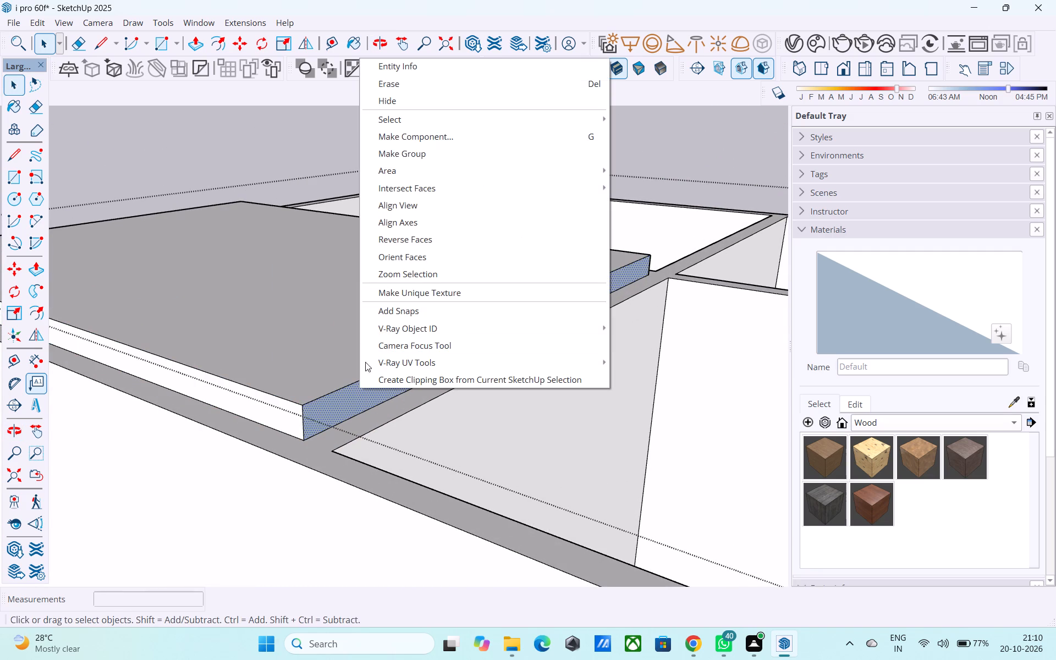
{"action": "left_click", "coordinate": [379, 245]}
Examine the raised roof slab and the remaining open rooms from the far end of the building.
{"action": "scroll", "coordinate": [357, 276], "scroll_direction": "down", "scroll_amount": 6}
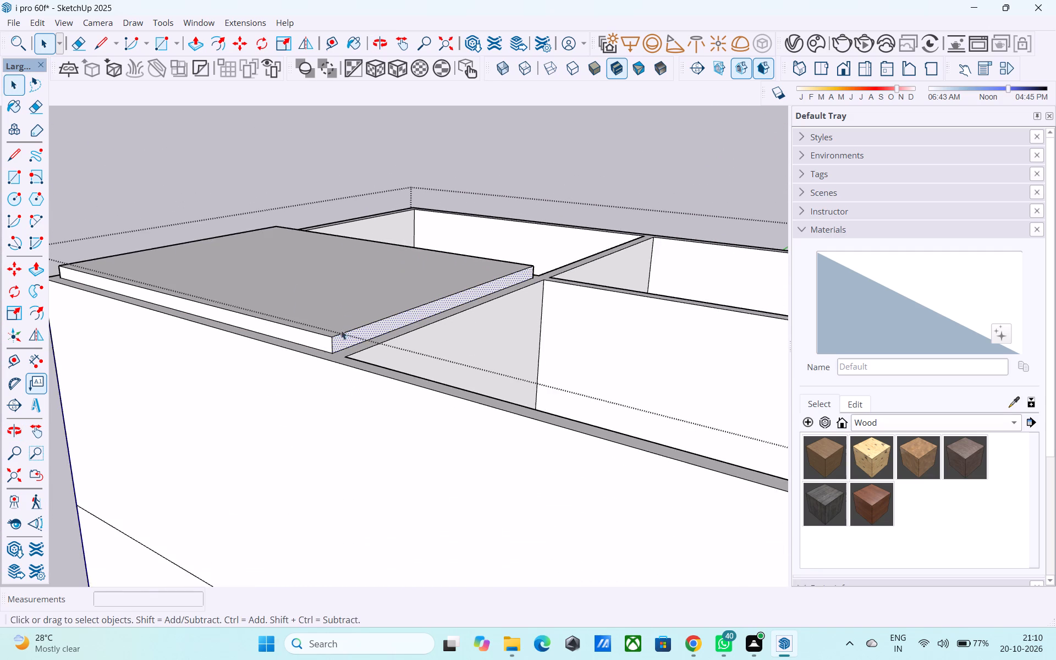
{"action": "scroll", "coordinate": [346, 361], "scroll_direction": "down", "scroll_amount": 5}
{"action": "middle_click_drag", "start_coordinate": [364, 408], "coordinate": [215, 405]}
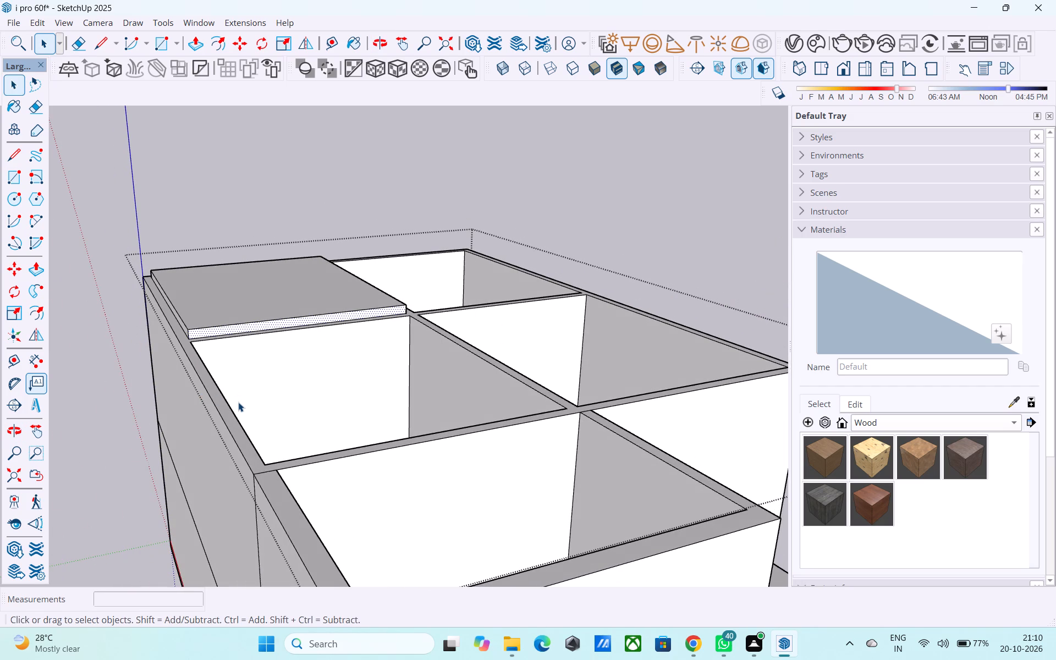
{"action": "scroll", "coordinate": [238, 402], "scroll_direction": "down", "scroll_amount": 1}
{"action": "scroll", "coordinate": [287, 428], "scroll_direction": "down", "scroll_amount": 3}
{"action": "middle_click_drag", "start_coordinate": [383, 446], "coordinate": [318, 424]}
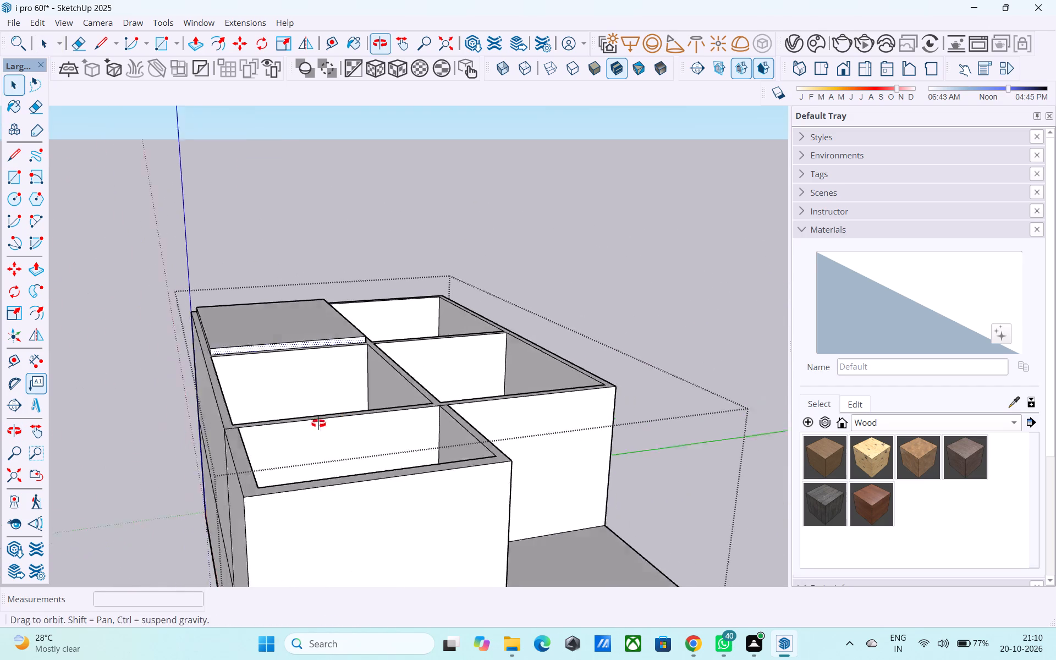
{"action": "middle_click_drag", "start_coordinate": [318, 424], "coordinate": [304, 421]}
{"action": "middle_click_drag", "start_coordinate": [288, 371], "coordinate": [261, 362]}
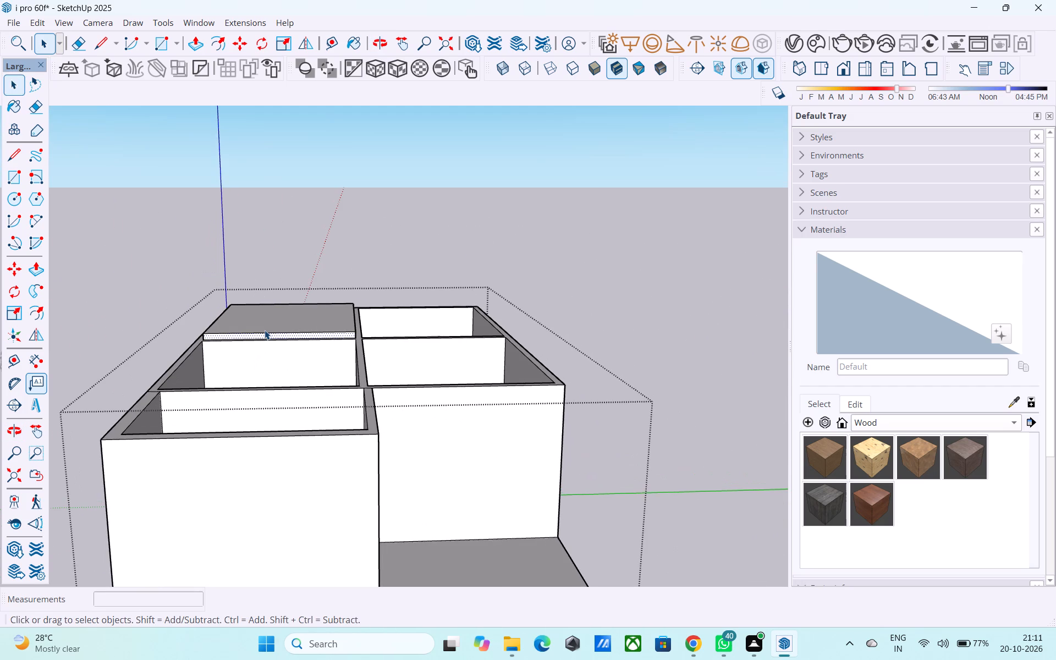
{"action": "scroll", "coordinate": [265, 329], "scroll_direction": "down", "scroll_amount": 7}
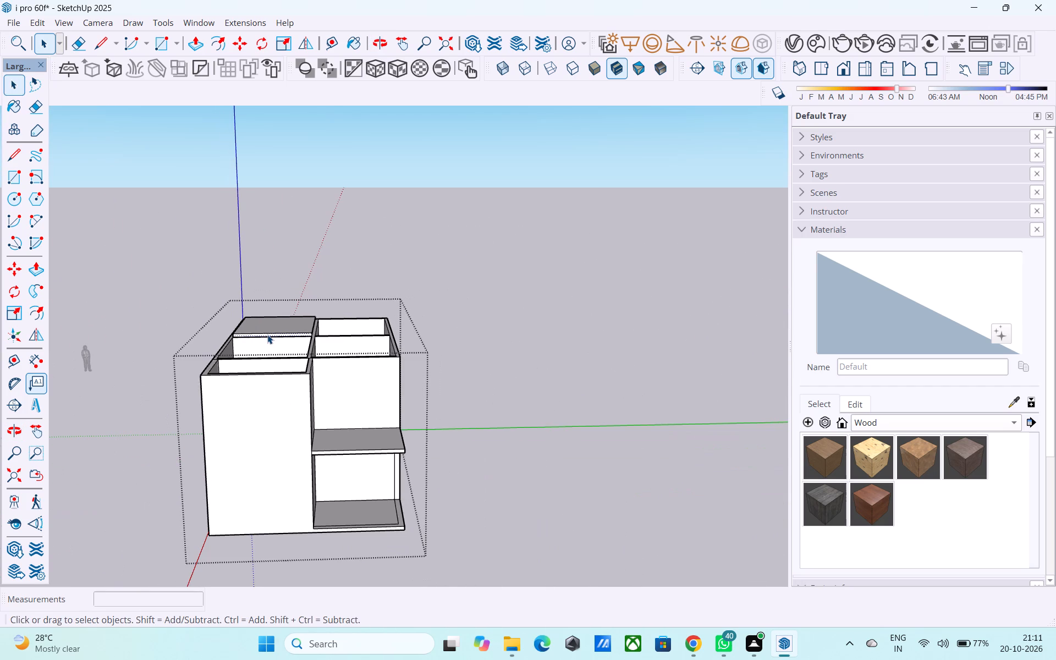
{"action": "scroll", "coordinate": [267, 334], "scroll_direction": "up", "scroll_amount": 16}
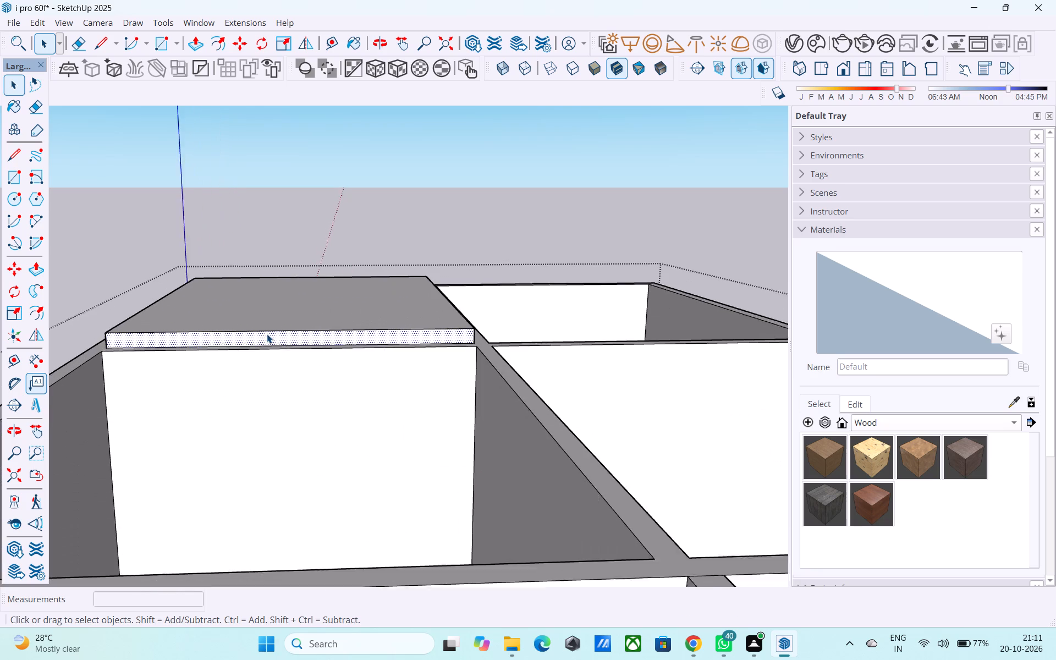
Push/Pull the roof slab's short end face outward 24' 4 1/2" along the building's length, over the remaining rooms to the end wall.
{"action": "left_click", "coordinate": [268, 338]}
{"action": "key", "text": "p"}
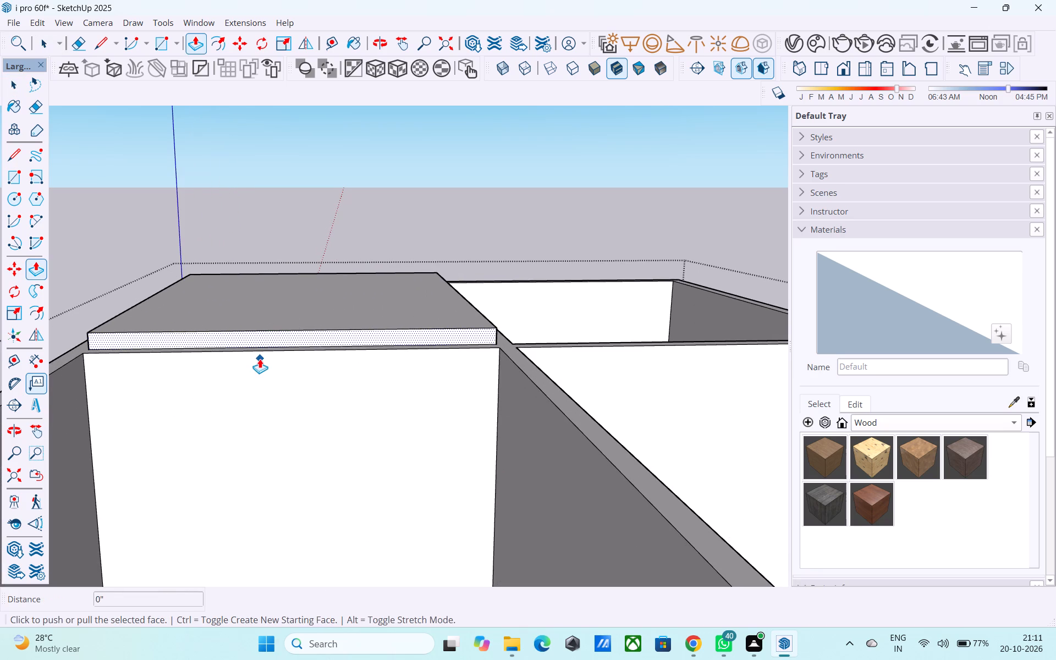
{"action": "left_click", "coordinate": [266, 338]}
{"action": "scroll", "coordinate": [263, 382], "scroll_direction": "down", "scroll_amount": 16}
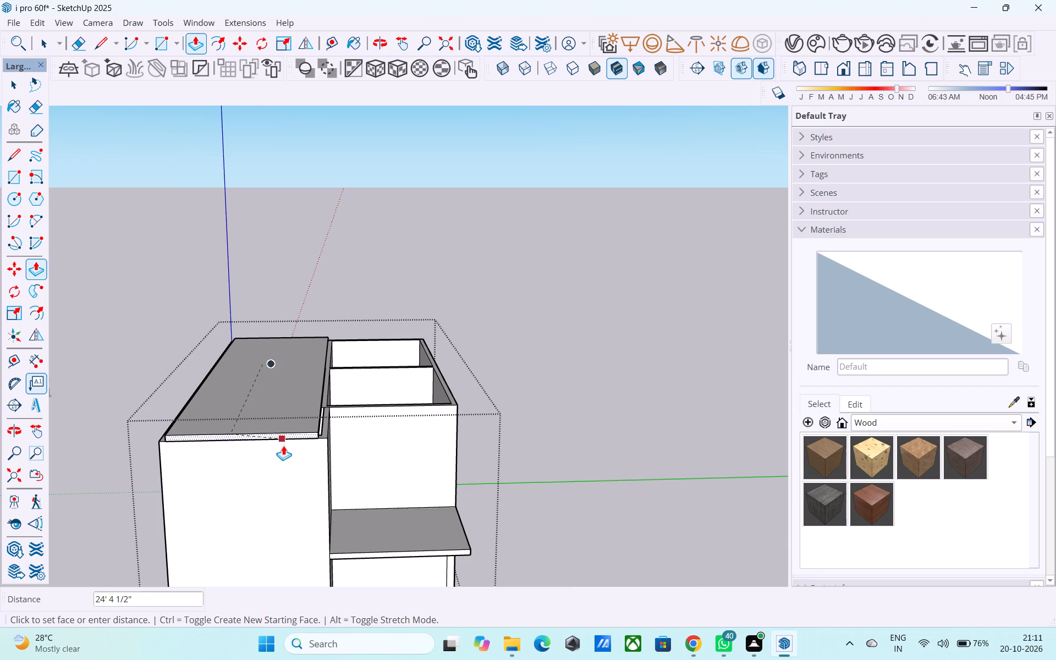
{"action": "left_click", "coordinate": [285, 459]}
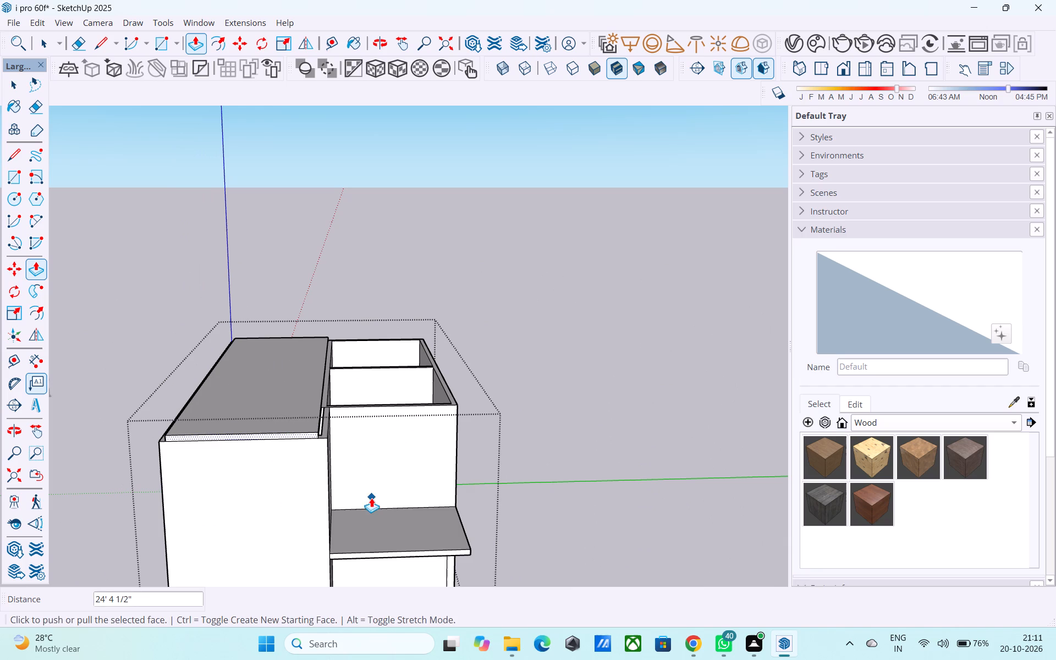
Extend the slab's long side beside the open rooms by 9", plus a further 11' 9" across them to the outer wall.
{"action": "scroll", "coordinate": [392, 496], "scroll_direction": "down", "scroll_amount": 4}
{"action": "middle_click_drag", "start_coordinate": [392, 496], "coordinate": [366, 498]}
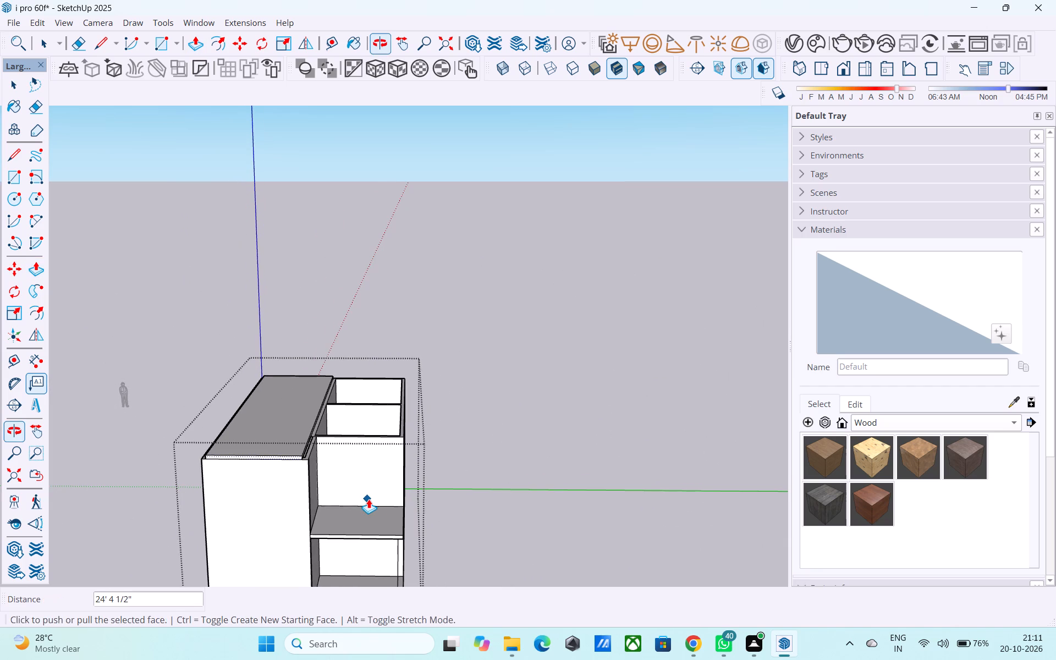
{"action": "scroll", "coordinate": [370, 498], "scroll_direction": "down", "scroll_amount": 3}
{"action": "middle_click_drag", "start_coordinate": [366, 495], "coordinate": [341, 478]}
{"action": "scroll", "coordinate": [266, 402], "scroll_direction": "up", "scroll_amount": 8}
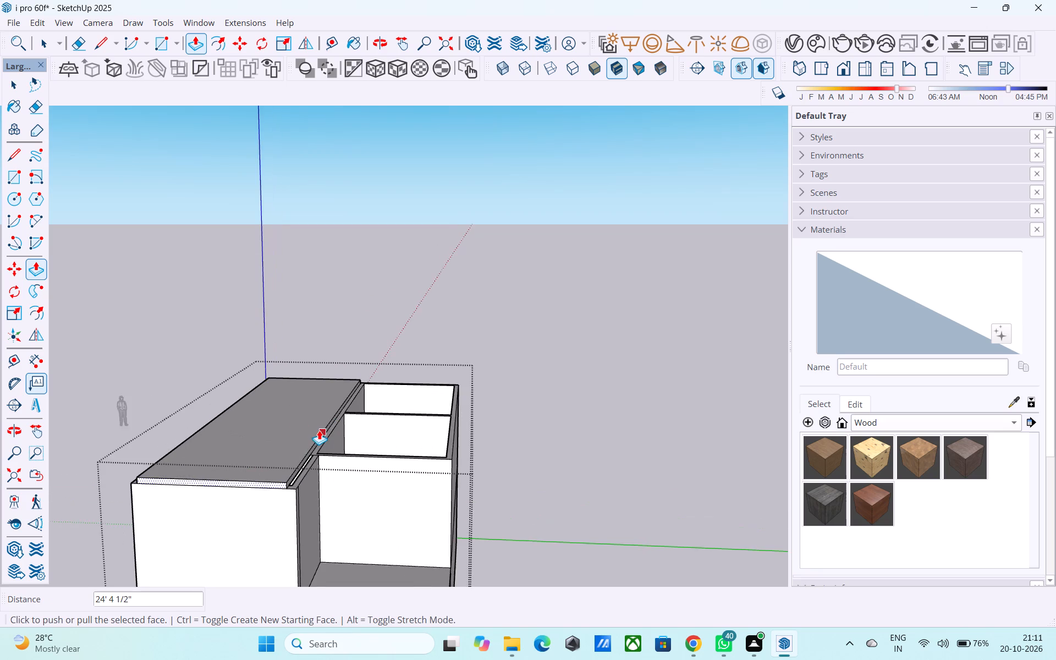
{"action": "middle_click_drag", "start_coordinate": [316, 430], "coordinate": [205, 410]}
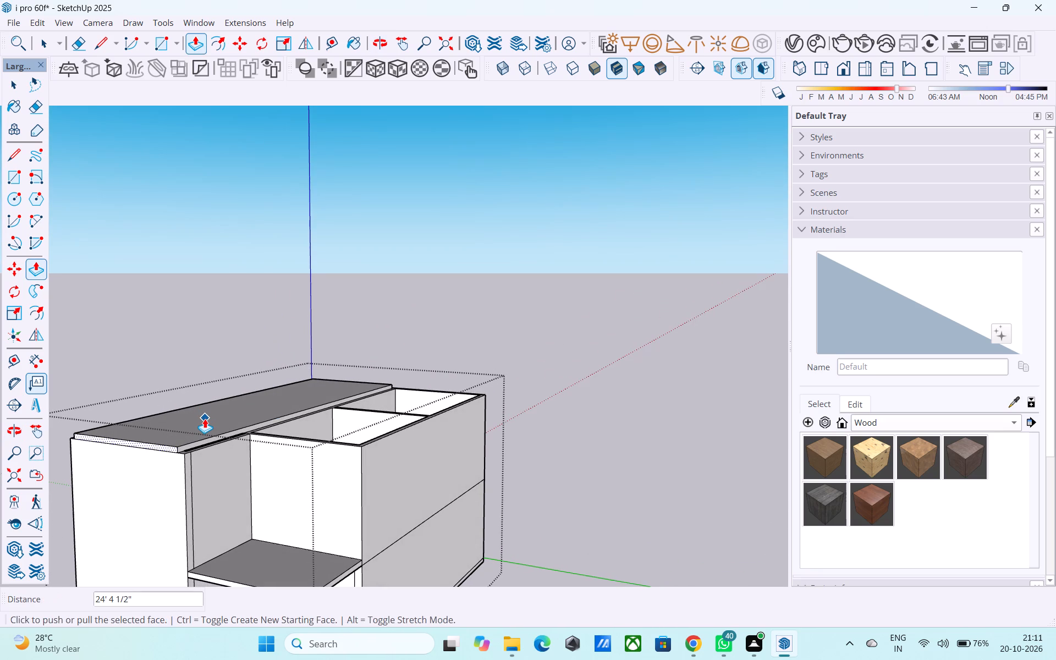
{"action": "key", "text": "space"}
{"action": "scroll", "coordinate": [223, 447], "scroll_direction": "up", "scroll_amount": 7}
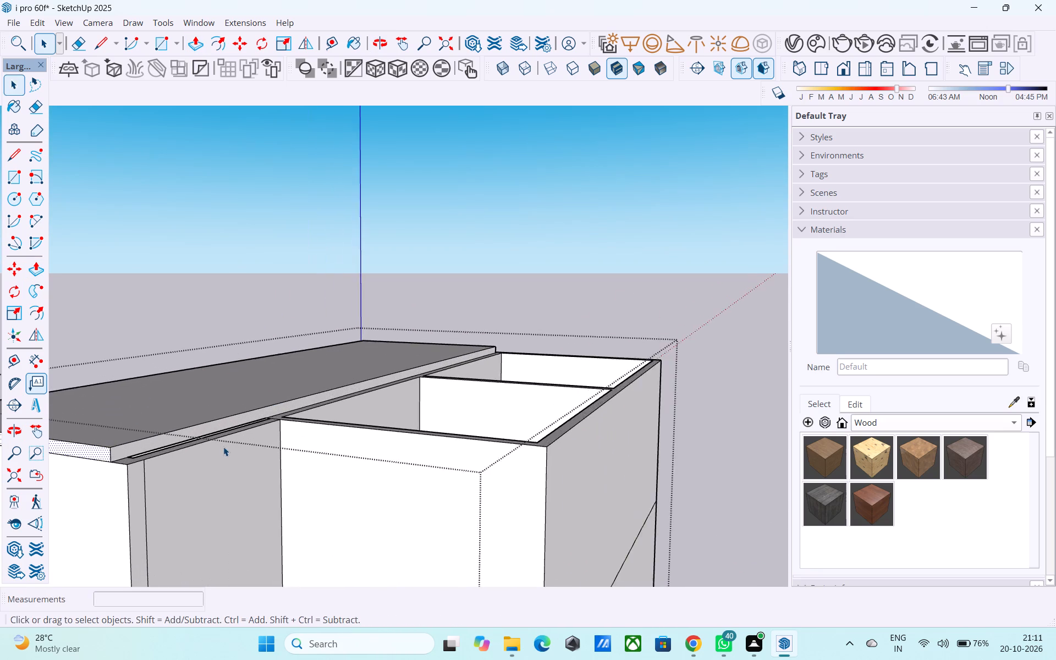
{"action": "scroll", "coordinate": [223, 447], "scroll_direction": "up", "scroll_amount": 4}
{"action": "left_click", "coordinate": [211, 424]}
{"action": "key", "text": "p"}
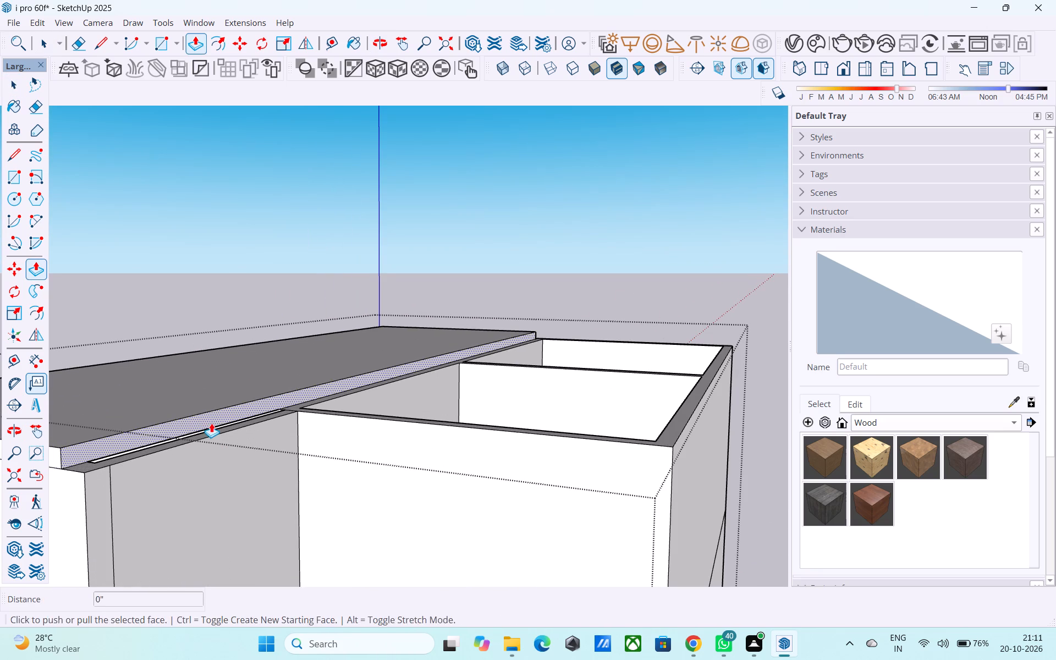
{"action": "left_click", "coordinate": [211, 423]}
{"action": "scroll", "coordinate": [252, 408], "scroll_direction": "down", "scroll_amount": 6}
{"action": "left_click", "coordinate": [258, 428]}
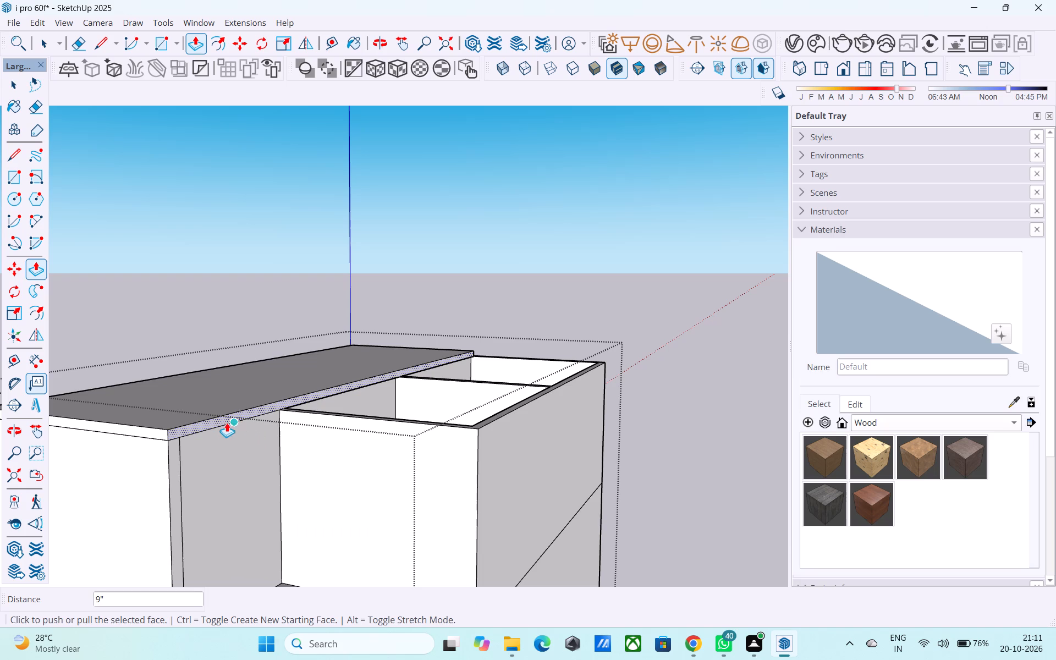
{"action": "left_click", "coordinate": [212, 413]}
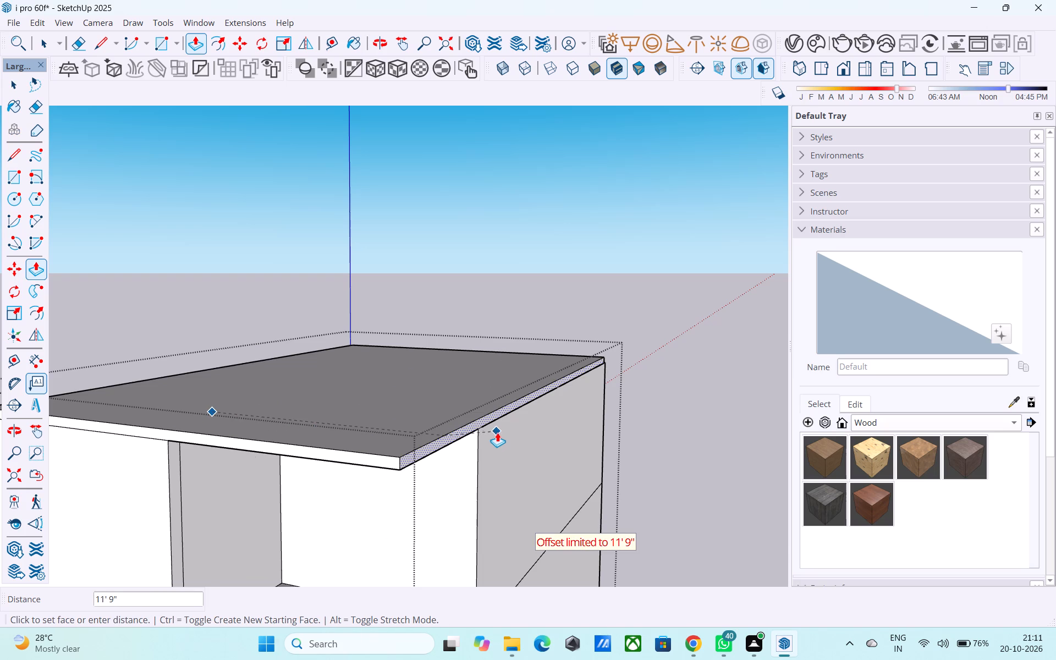
{"action": "left_click", "coordinate": [498, 433]}
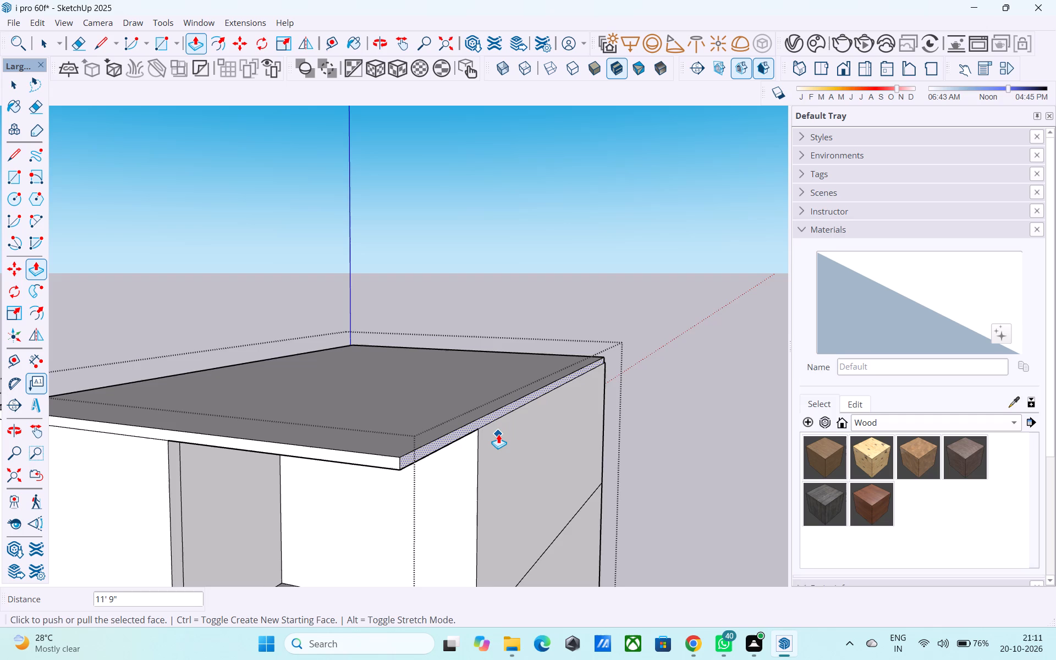
Push/Pull the slab's opposite long side face outward 6" to align with the long outer wall's face.
{"action": "scroll", "coordinate": [498, 434], "scroll_direction": "down", "scroll_amount": 2}
{"action": "middle_click_drag", "start_coordinate": [339, 415], "coordinate": [569, 400]}
{"action": "scroll", "coordinate": [221, 384], "scroll_direction": "down", "scroll_amount": 4}
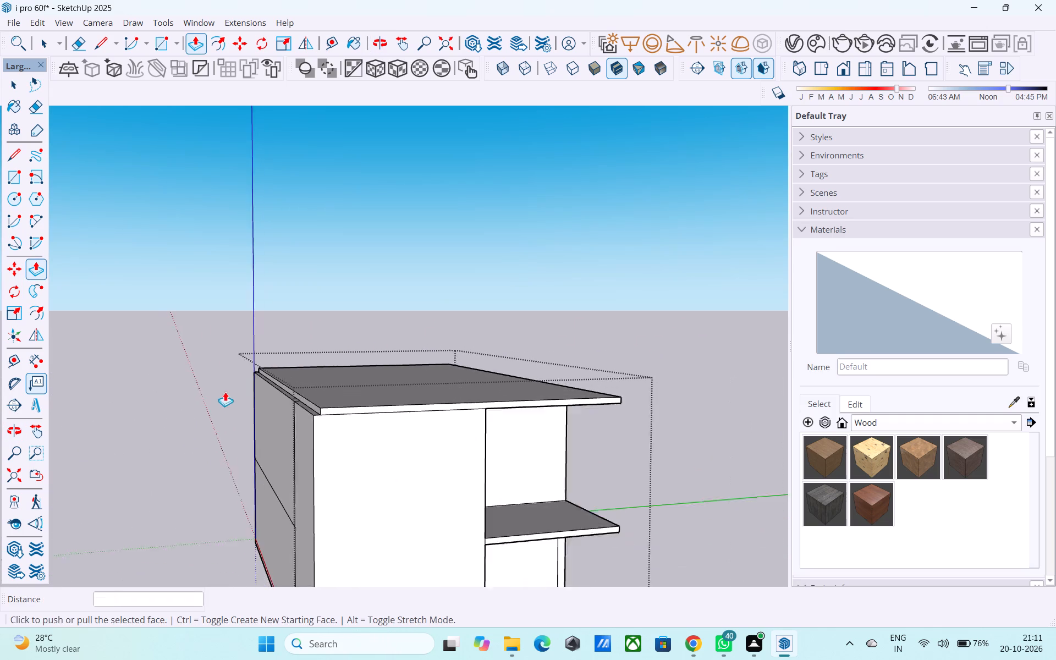
{"action": "scroll", "coordinate": [225, 392], "scroll_direction": "down", "scroll_amount": 5}
{"action": "middle_click_drag", "start_coordinate": [268, 421], "coordinate": [376, 519]}
{"action": "scroll", "coordinate": [383, 493], "scroll_direction": "up", "scroll_amount": 6}
{"action": "scroll", "coordinate": [254, 364], "scroll_direction": "down", "scroll_amount": 5}
{"action": "scroll", "coordinate": [372, 480], "scroll_direction": "up", "scroll_amount": 2}
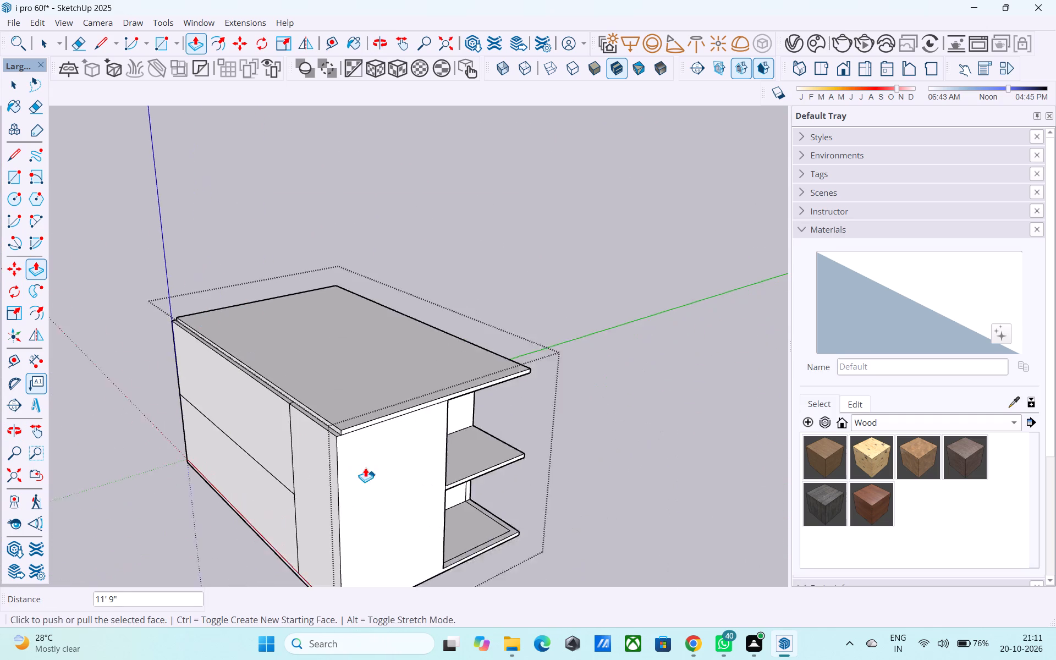
{"action": "scroll", "coordinate": [365, 468], "scroll_direction": "up", "scroll_amount": 13}
{"action": "key", "text": "space"}
{"action": "scroll", "coordinate": [299, 400], "scroll_direction": "up", "scroll_amount": 5}
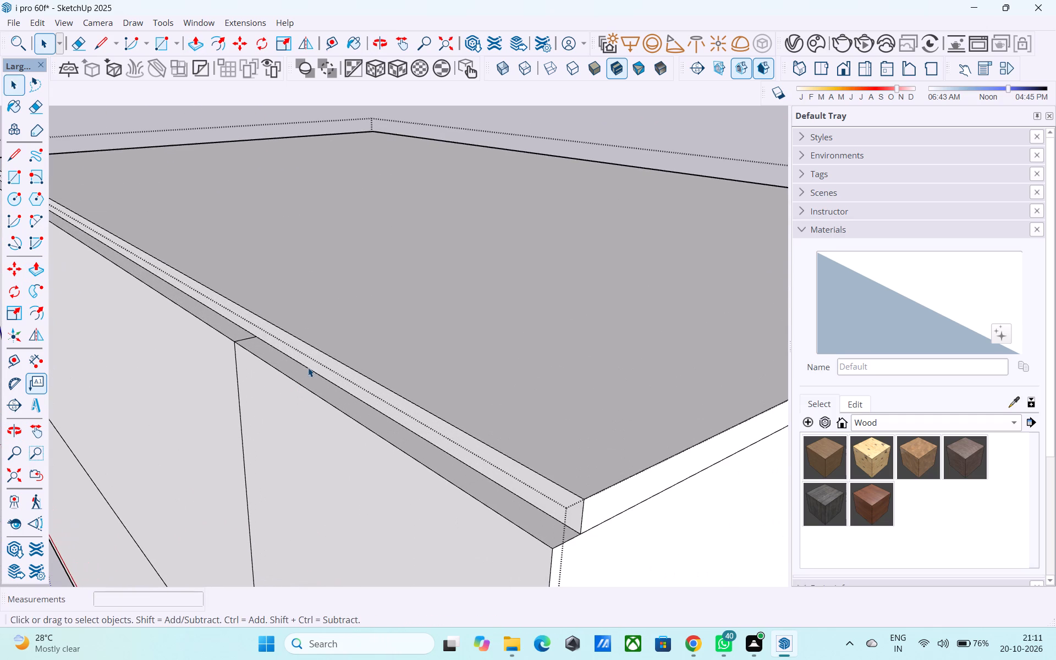
{"action": "left_click", "coordinate": [310, 362]}
{"action": "key", "text": "p"}
{"action": "left_click", "coordinate": [311, 361]}
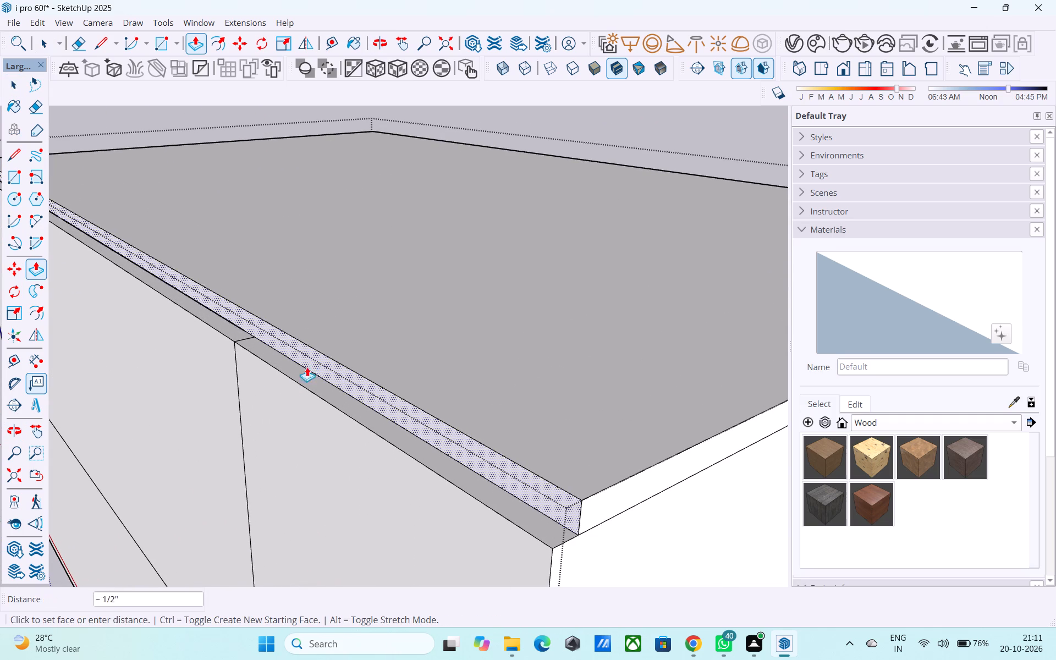
{"action": "left_click", "coordinate": [294, 406]}
Push/Pull the slab's remaining recessed short end face outward 6" to align with the short outer wall.
{"action": "scroll", "coordinate": [295, 406], "scroll_direction": "down", "scroll_amount": 8}
{"action": "middle_click_drag", "start_coordinate": [296, 437], "coordinate": [509, 437]}
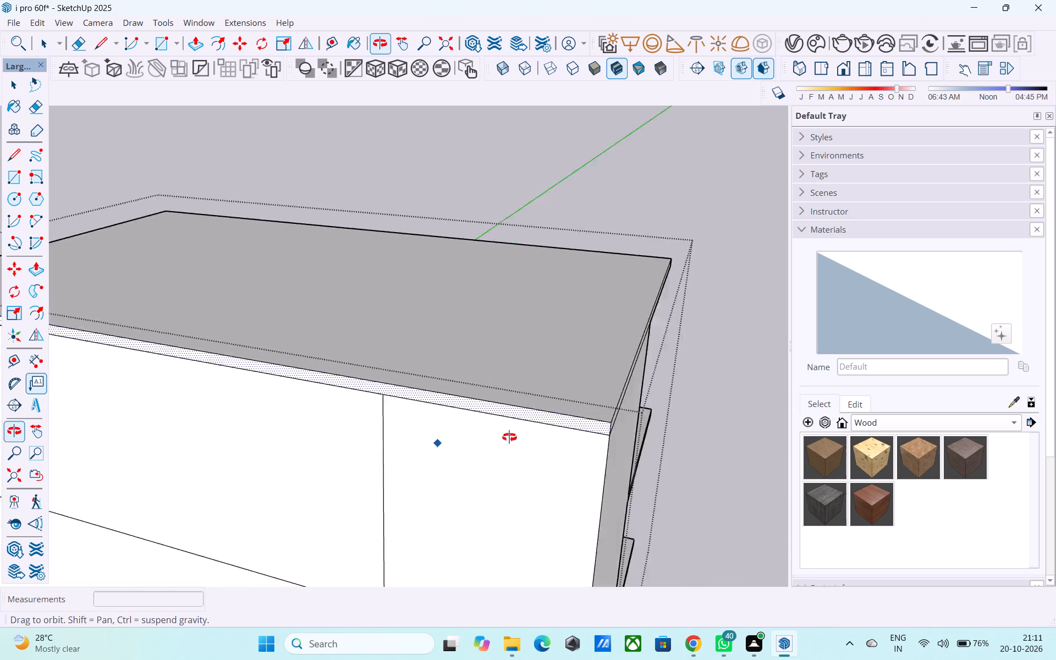
{"action": "middle_click_drag", "start_coordinate": [509, 437], "coordinate": [707, 414]}
{"action": "scroll", "coordinate": [711, 406], "scroll_direction": "down", "scroll_amount": 4}
{"action": "middle_click_drag", "start_coordinate": [316, 429], "coordinate": [524, 371]}
{"action": "scroll", "coordinate": [466, 370], "scroll_direction": "down", "scroll_amount": 4}
{"action": "middle_click_drag", "start_coordinate": [460, 428], "coordinate": [460, 459]}
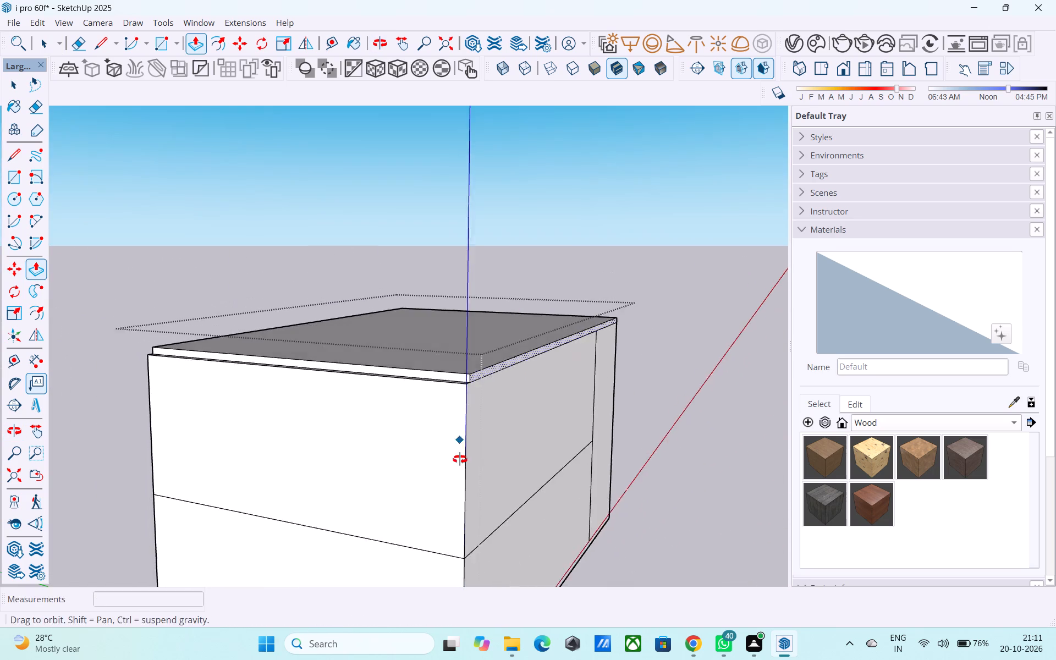
{"action": "middle_click_drag", "start_coordinate": [460, 459], "coordinate": [459, 491]}
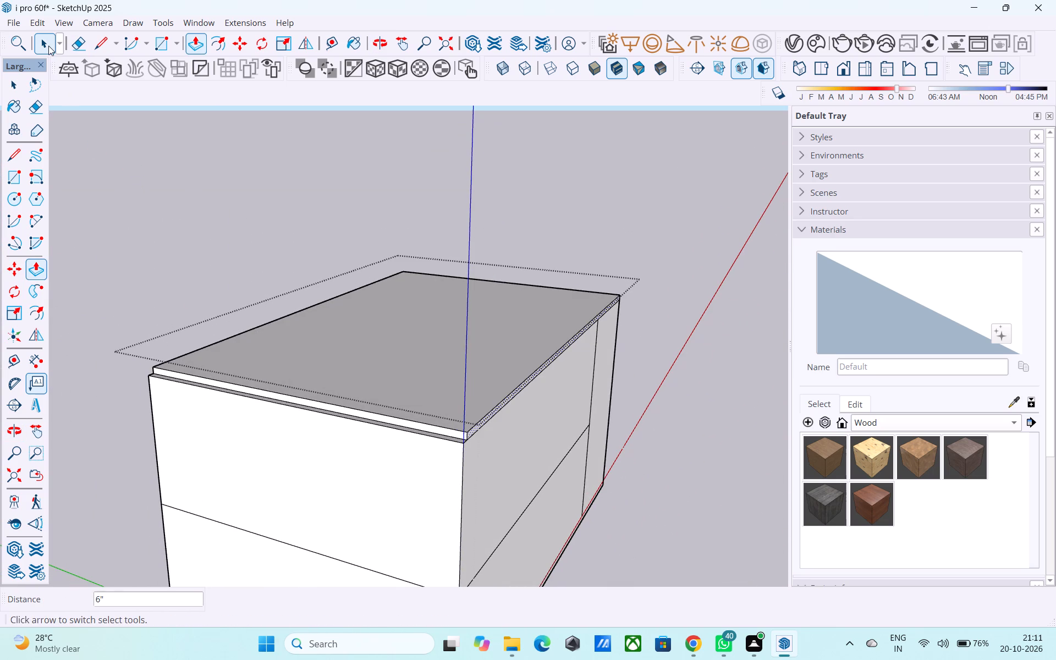
{"action": "left_click", "coordinate": [48, 45]}
{"action": "scroll", "coordinate": [340, 417], "scroll_direction": "up", "scroll_amount": 8}
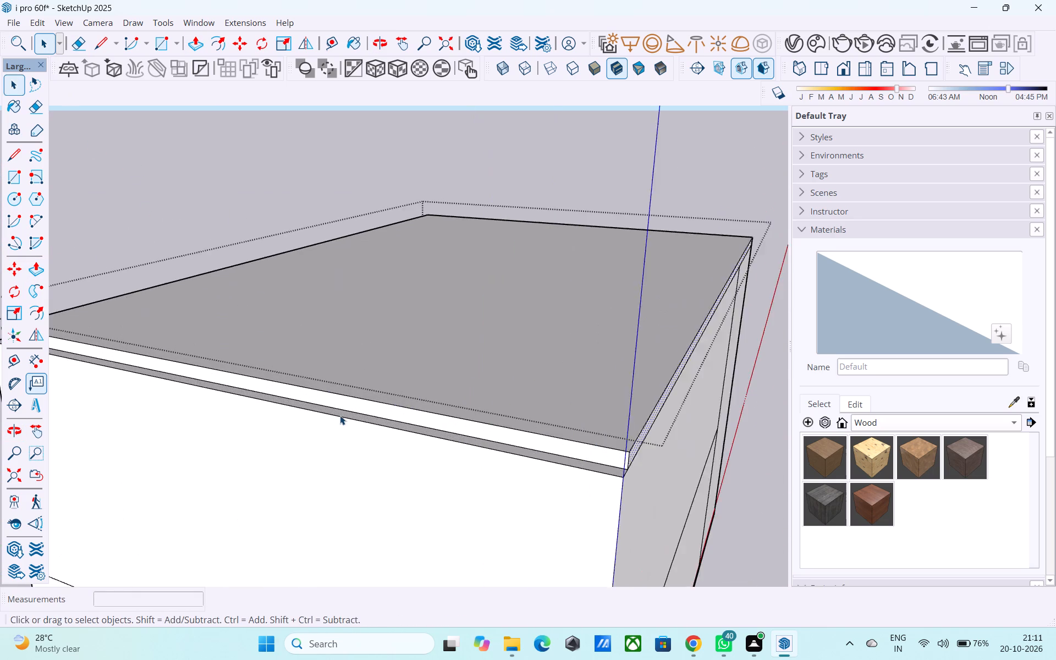
{"action": "scroll", "coordinate": [340, 415], "scroll_direction": "up", "scroll_amount": 2}
{"action": "left_click", "coordinate": [339, 404]}
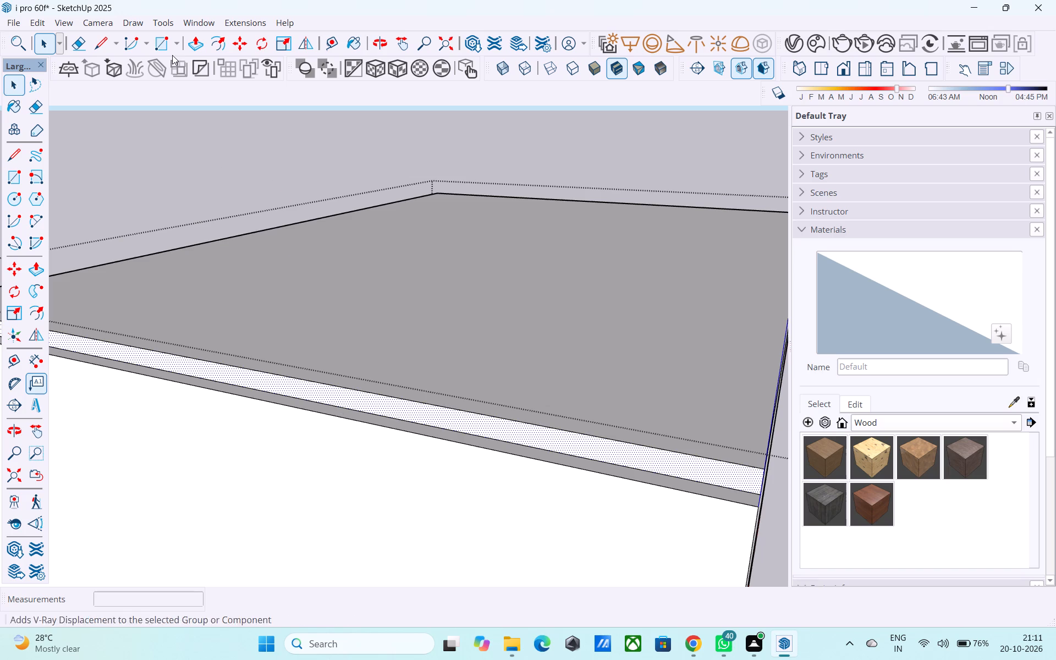
{"action": "left_click", "coordinate": [192, 39]}
{"action": "left_click", "coordinate": [342, 381]}
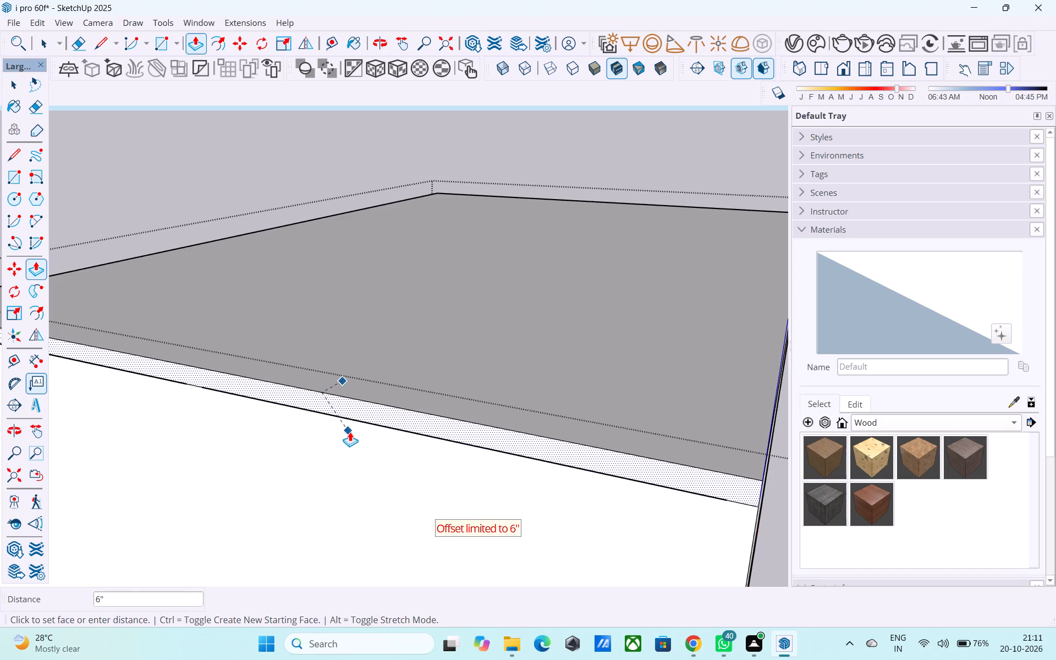
{"action": "left_click", "coordinate": [350, 432]}
Examine the building from all around, checking the extended roof slab's edges, its underside and the open bays on both floors.
{"action": "scroll", "coordinate": [345, 426], "scroll_direction": "down", "scroll_amount": 14}
{"action": "middle_click_drag", "start_coordinate": [334, 421], "coordinate": [561, 393]}
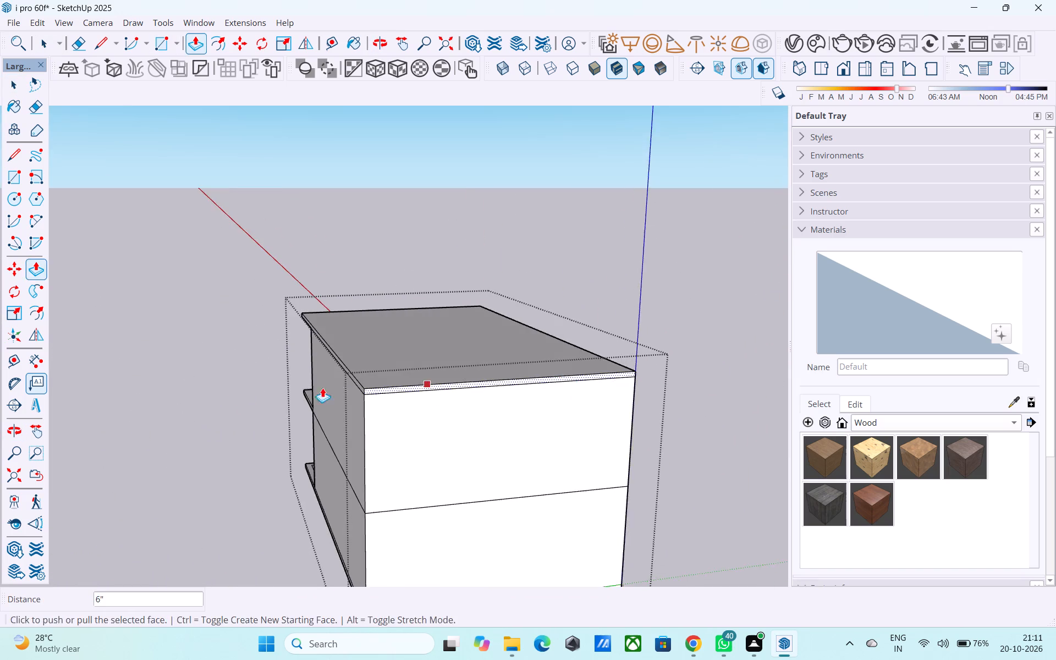
{"action": "middle_click_drag", "start_coordinate": [235, 394], "coordinate": [570, 354]}
{"action": "middle_click_drag", "start_coordinate": [210, 320], "coordinate": [686, 305]}
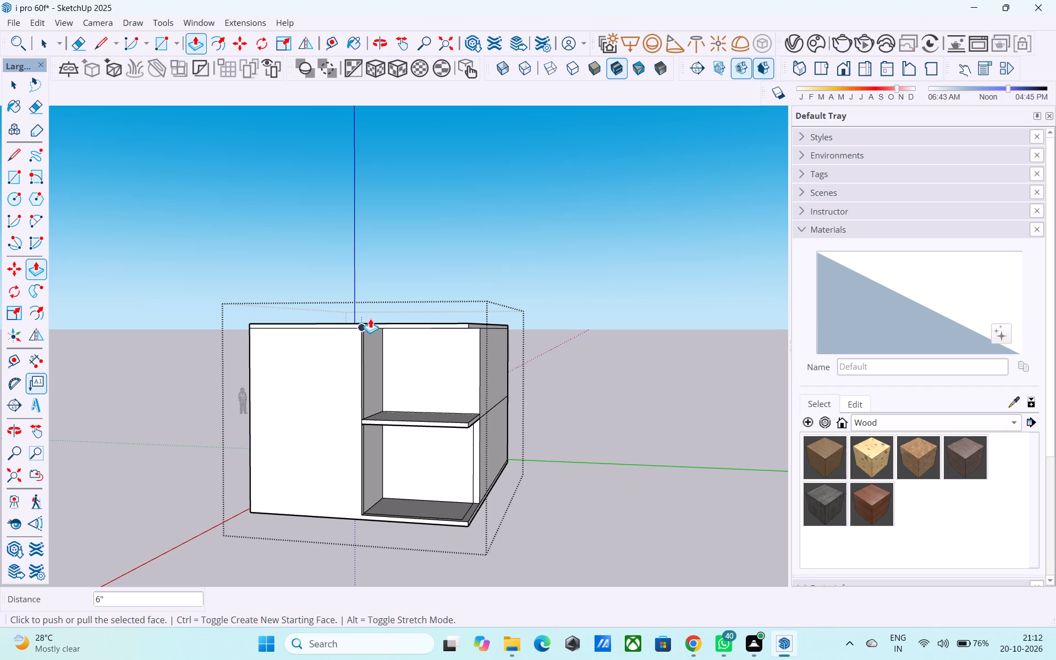
{"action": "scroll", "coordinate": [376, 327], "scroll_direction": "down", "scroll_amount": 4}
{"action": "middle_click_drag", "start_coordinate": [376, 327], "coordinate": [393, 405]}
{"action": "scroll", "coordinate": [339, 250], "scroll_direction": "down", "scroll_amount": 9}
{"action": "scroll", "coordinate": [398, 332], "scroll_direction": "up", "scroll_amount": 2}
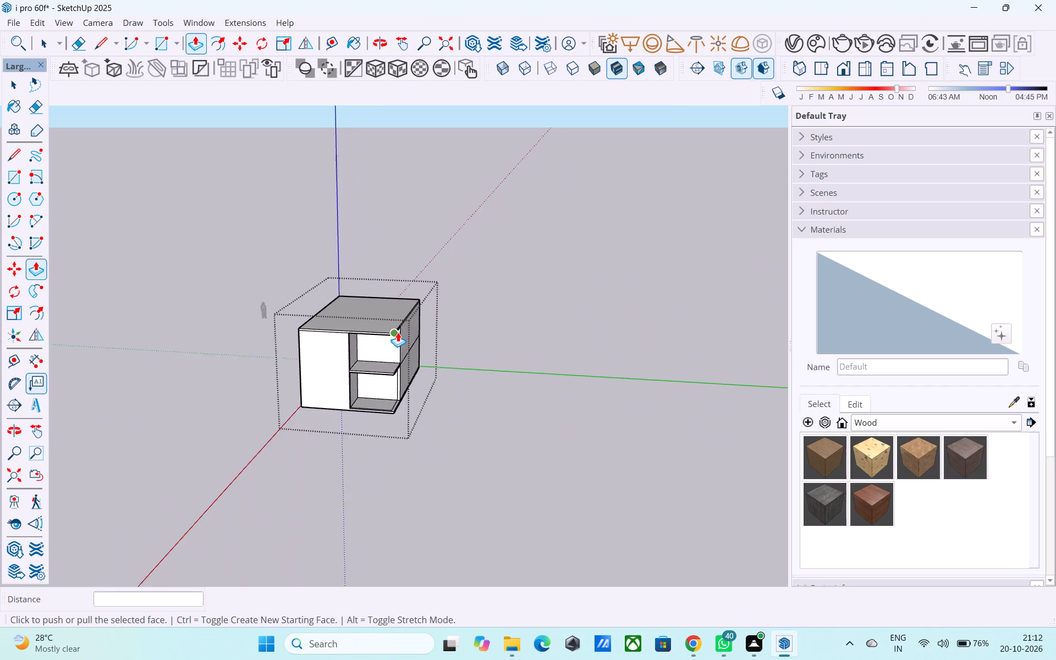
{"action": "scroll", "coordinate": [398, 332], "scroll_direction": "up", "scroll_amount": 7}
{"action": "scroll", "coordinate": [350, 339], "scroll_direction": "up", "scroll_amount": 5}
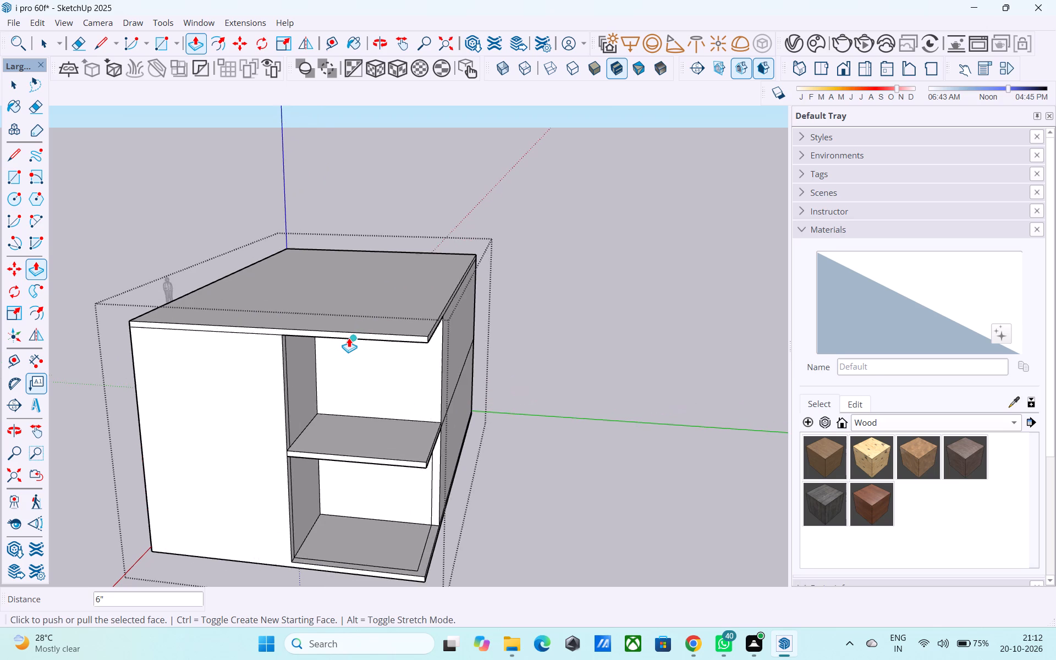
{"action": "scroll", "coordinate": [349, 338], "scroll_direction": "down", "scroll_amount": 4}
{"action": "middle_click_drag", "start_coordinate": [341, 340], "coordinate": [358, 313]}
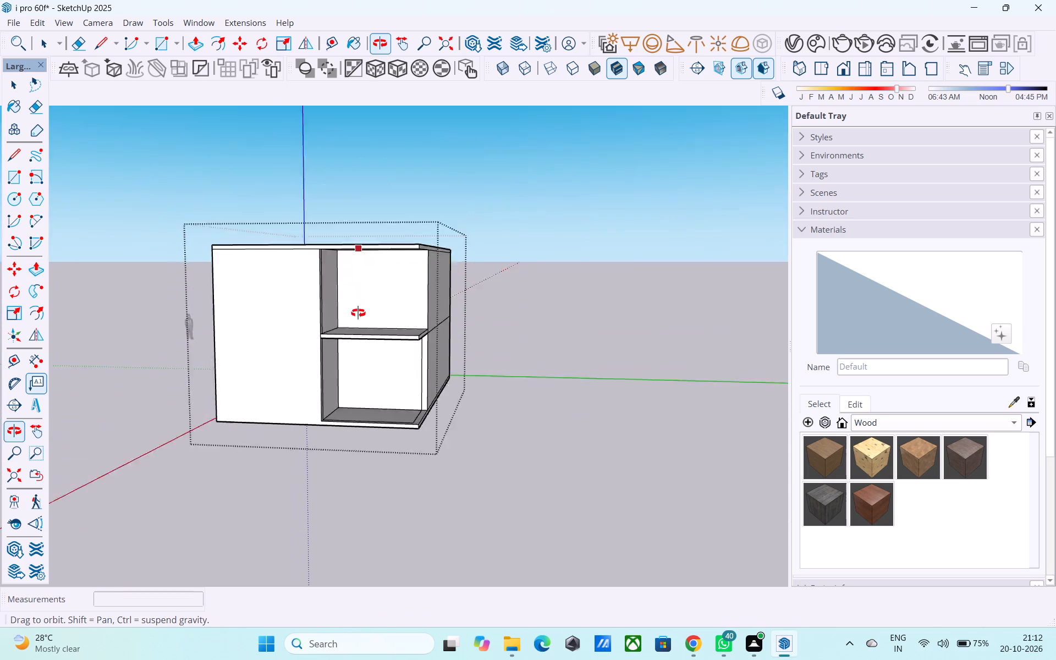
{"action": "middle_click_drag", "start_coordinate": [358, 313], "coordinate": [360, 331]}
{"action": "scroll", "coordinate": [360, 331], "scroll_direction": "up", "scroll_amount": 5}
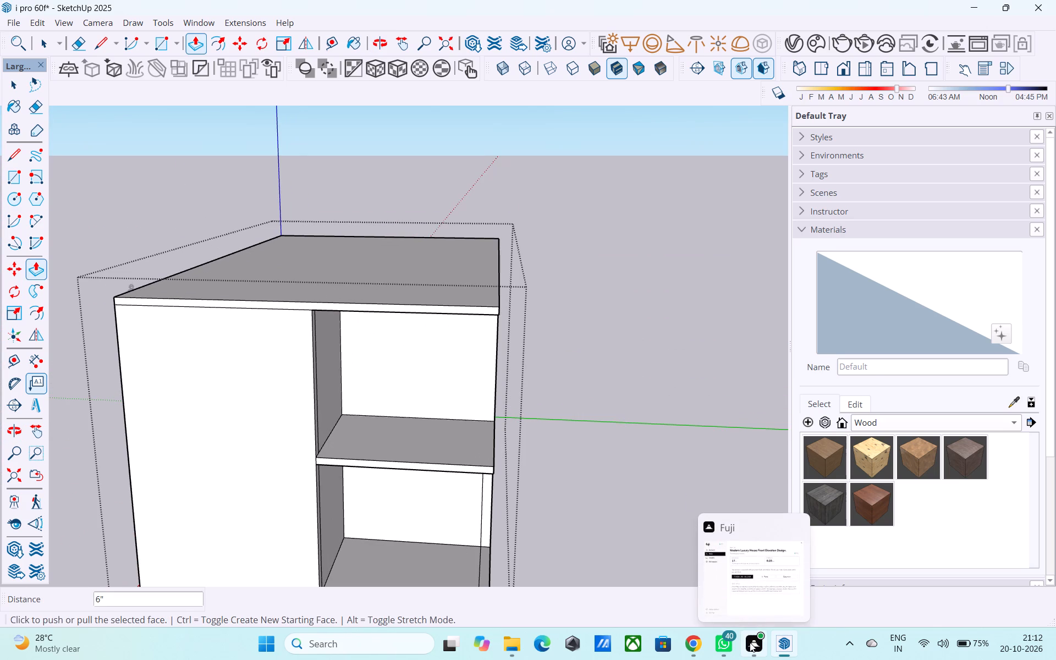
{"action": "middle_click_drag", "start_coordinate": [452, 424], "coordinate": [418, 280]}
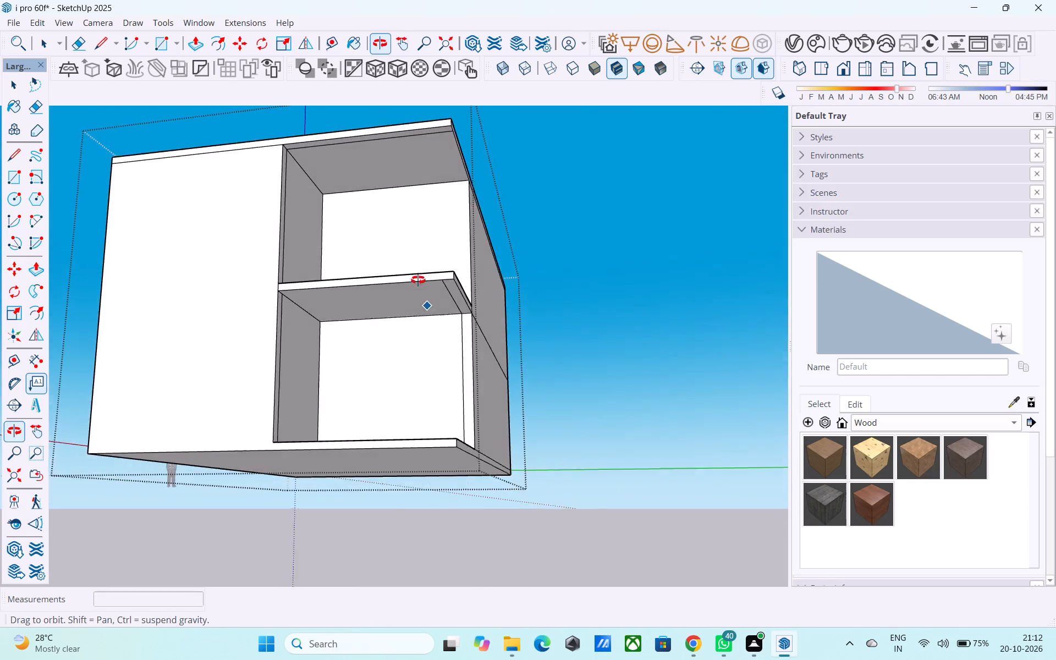
{"action": "middle_click_drag", "start_coordinate": [418, 280], "coordinate": [393, 309]}
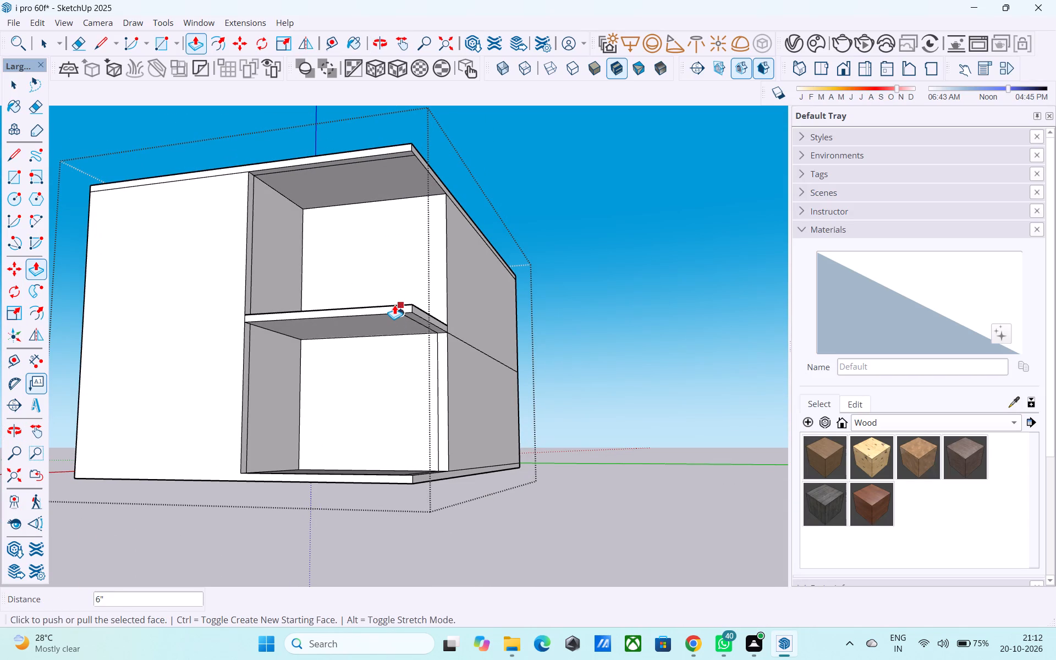
{"action": "middle_click_drag", "start_coordinate": [411, 305], "coordinate": [484, 343]}
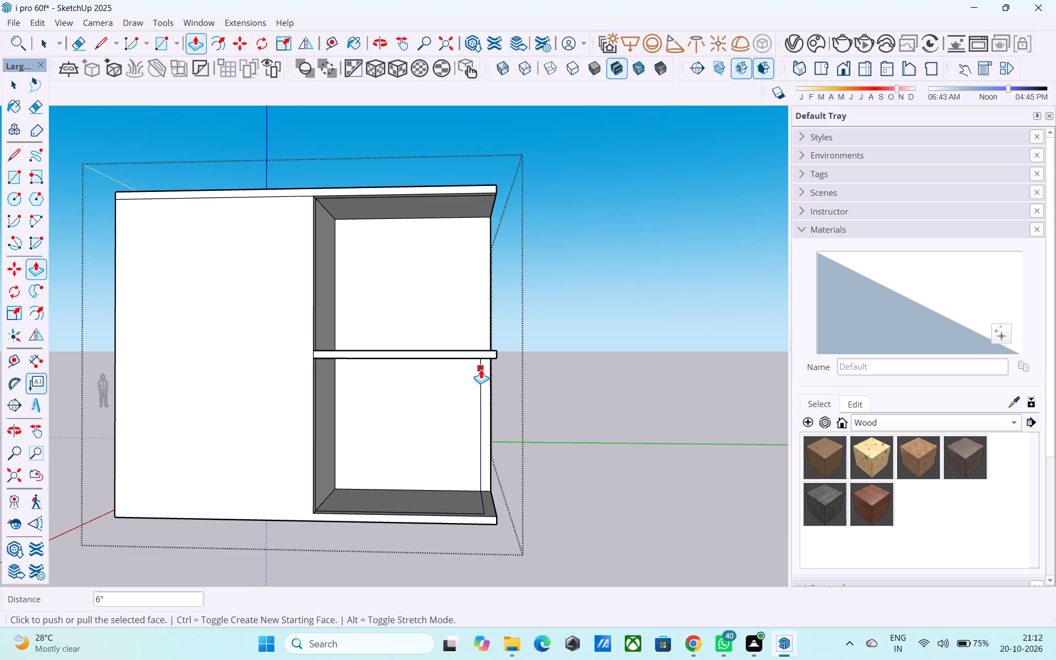
{"action": "middle_click_drag", "start_coordinate": [481, 369], "coordinate": [480, 354]}
{"action": "middle_click_drag", "start_coordinate": [509, 406], "coordinate": [551, 463]}
{"action": "scroll", "coordinate": [420, 328], "scroll_direction": "down", "scroll_amount": 2}
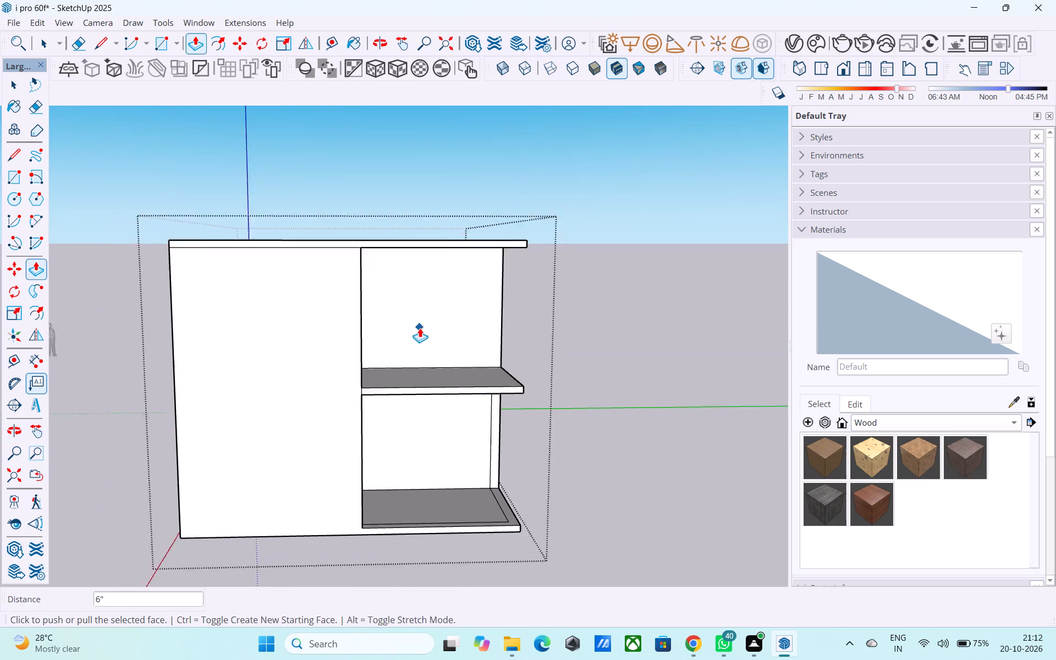
{"action": "middle_click_drag", "start_coordinate": [419, 329], "coordinate": [621, 391]}
{"action": "middle_click_drag", "start_coordinate": [517, 403], "coordinate": [544, 377], "text": "shift"}
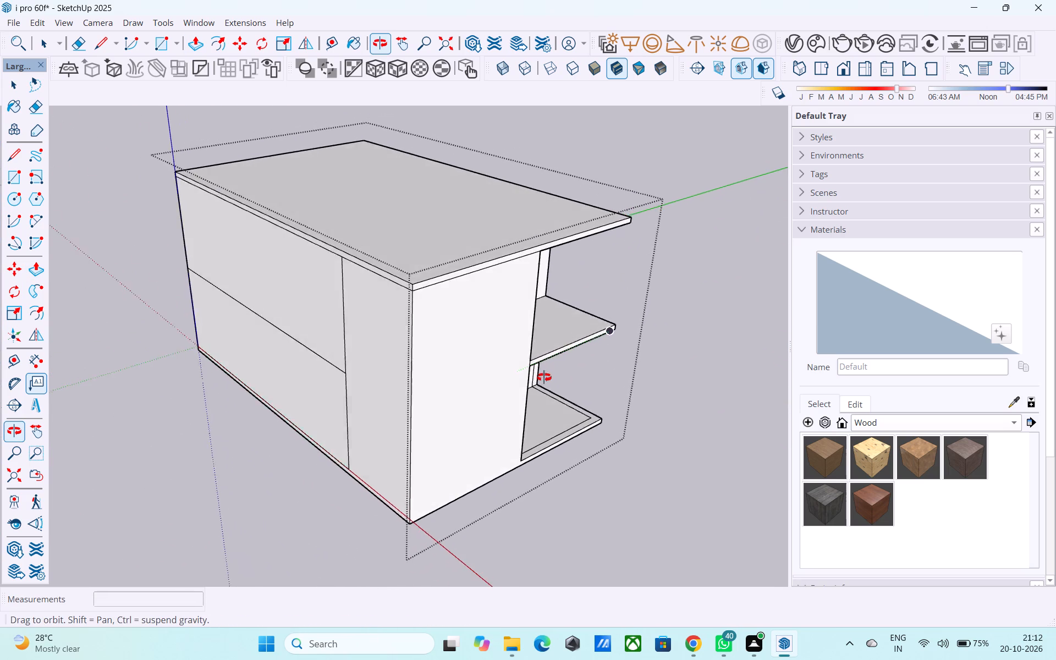
{"action": "middle_click_drag", "start_coordinate": [544, 377], "coordinate": [595, 422], "text": "shift"}
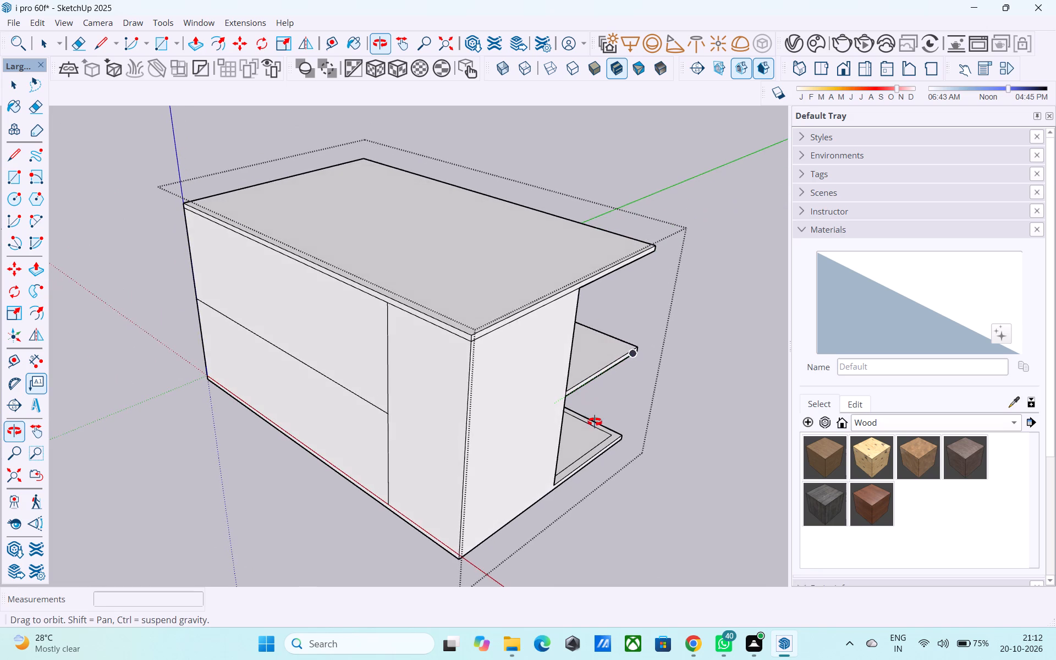
{"action": "middle_click_drag", "start_coordinate": [595, 422], "coordinate": [597, 425], "text": "shift"}
{"action": "middle_click_drag", "start_coordinate": [613, 313], "coordinate": [530, 433]}
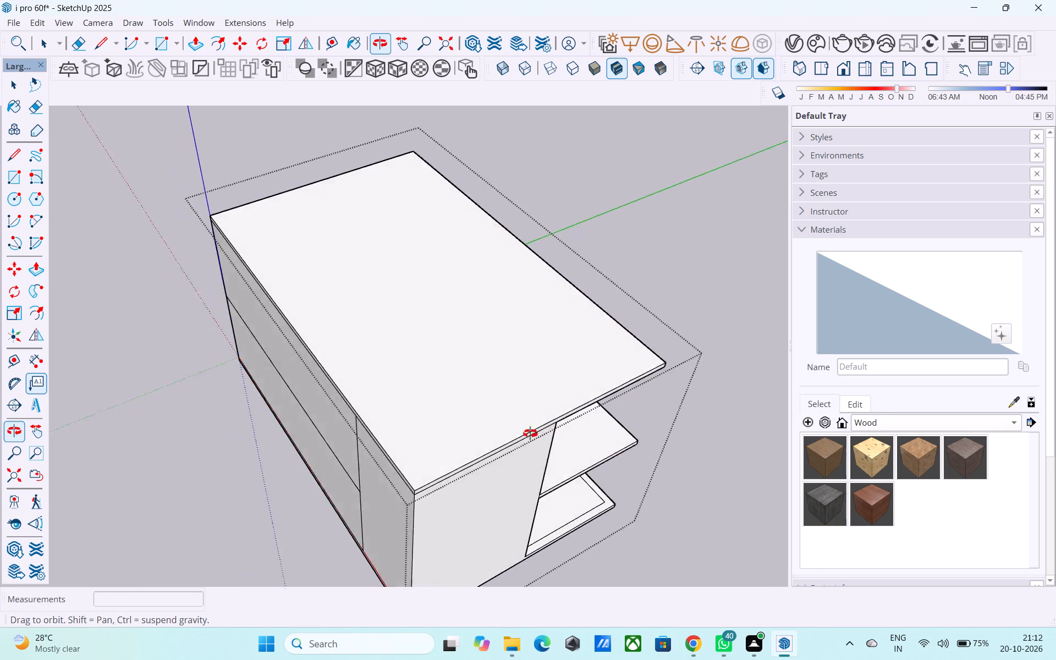
{"action": "middle_click_drag", "start_coordinate": [530, 433], "coordinate": [588, 377]}
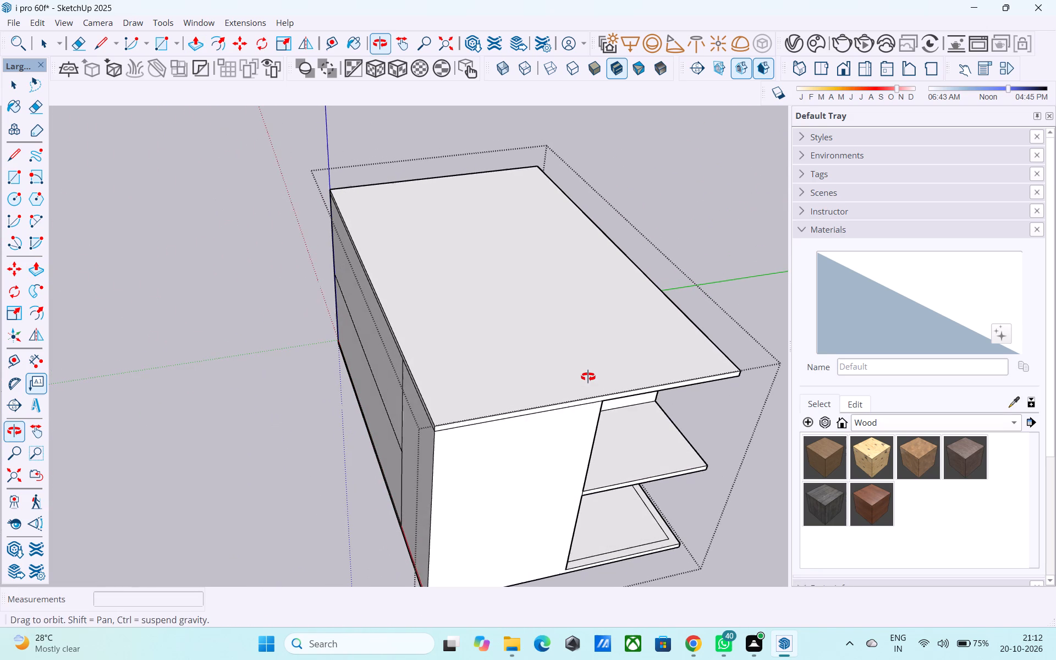
Draw a short vertical line across the roof slab's edge, continuing the vertical line on the long outer wall up to the slab's top.
{"action": "middle_click_drag", "start_coordinate": [588, 377], "coordinate": [568, 405]}
{"action": "scroll", "coordinate": [527, 403], "scroll_direction": "up", "scroll_amount": 3}
{"action": "scroll", "coordinate": [516, 403], "scroll_direction": "down", "scroll_amount": 3}
{"action": "middle_click_drag", "start_coordinate": [515, 403], "coordinate": [712, 339], "text": "shift"}
{"action": "middle_click_drag", "start_coordinate": [654, 344], "coordinate": [636, 358], "text": "shift"}
{"action": "middle_click_drag", "start_coordinate": [595, 356], "coordinate": [575, 367], "text": "shift"}
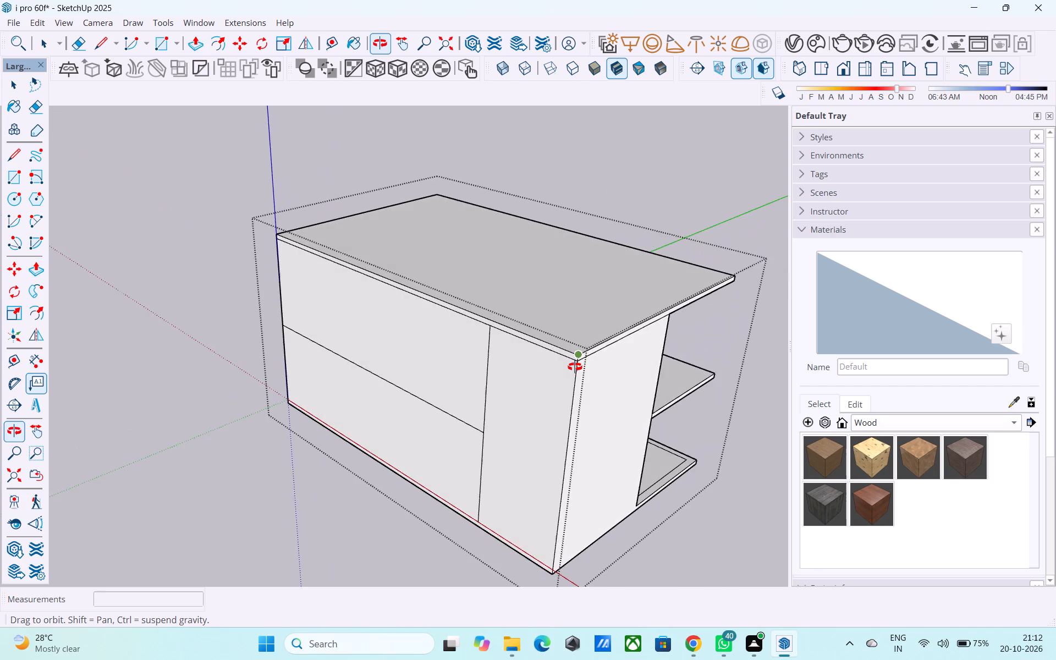
{"action": "middle_click_drag", "start_coordinate": [575, 367], "coordinate": [575, 365], "text": "shift"}
{"action": "scroll", "coordinate": [531, 346], "scroll_direction": "up", "scroll_amount": 3}
{"action": "key", "text": "l"}
{"action": "scroll", "coordinate": [524, 340], "scroll_direction": "up", "scroll_amount": 10}
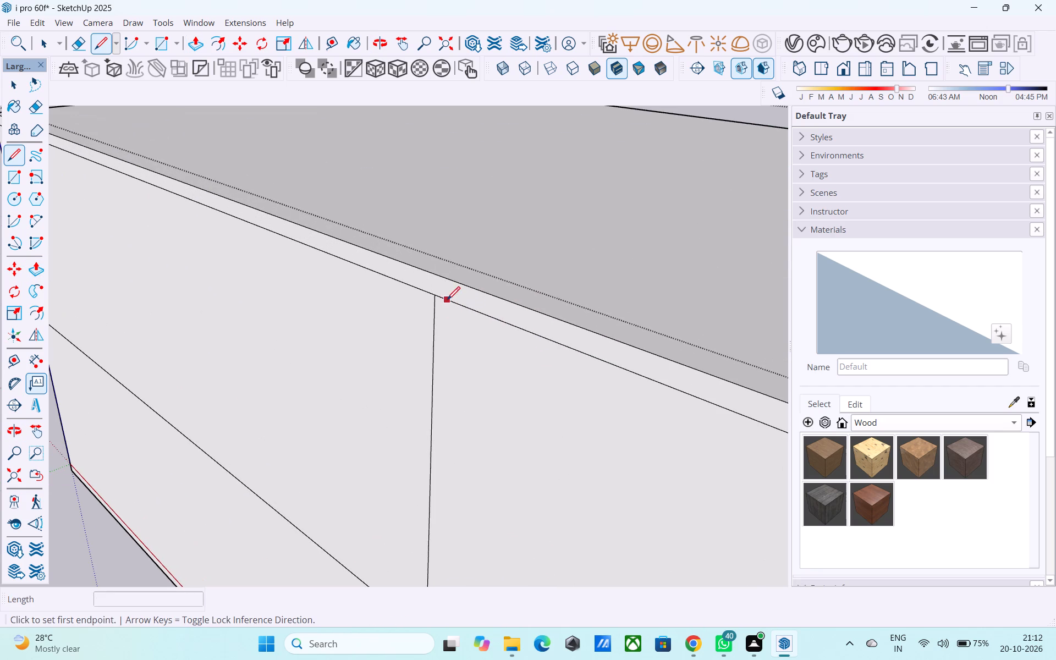
{"action": "left_click", "coordinate": [439, 298]}
{"action": "left_click", "coordinate": [437, 277]}
{"action": "scroll", "coordinate": [393, 257], "scroll_direction": "down", "scroll_amount": 10}
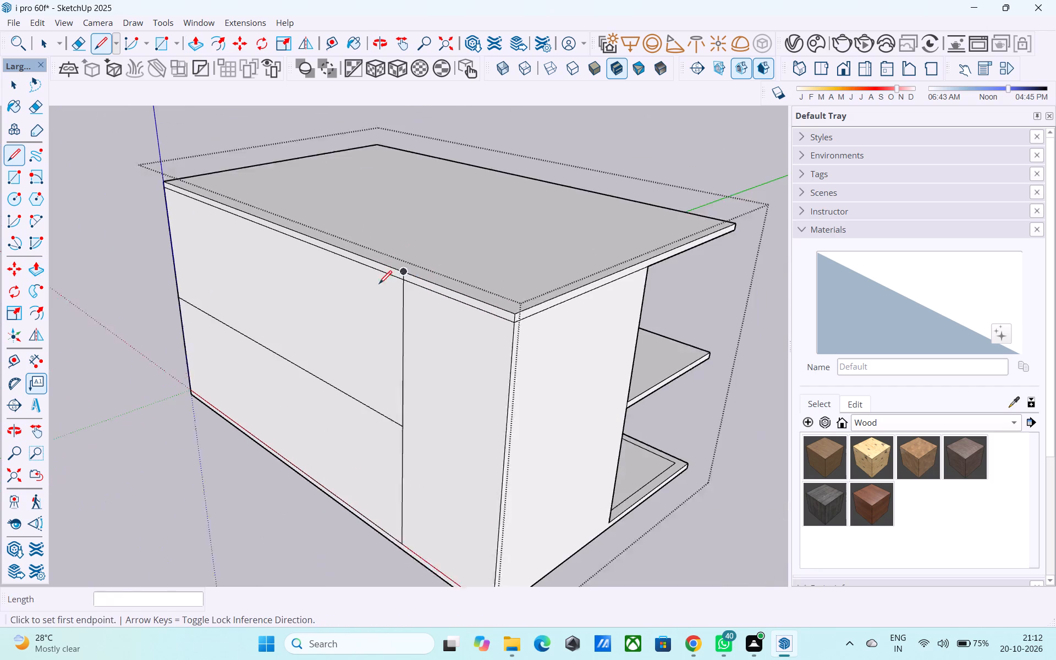
Examine the roof slab's edges, the long and short outer walls and the open corner bays on both floors.
{"action": "scroll", "coordinate": [379, 285], "scroll_direction": "down", "scroll_amount": 1}
{"action": "middle_click_drag", "start_coordinate": [535, 289], "coordinate": [358, 289]}
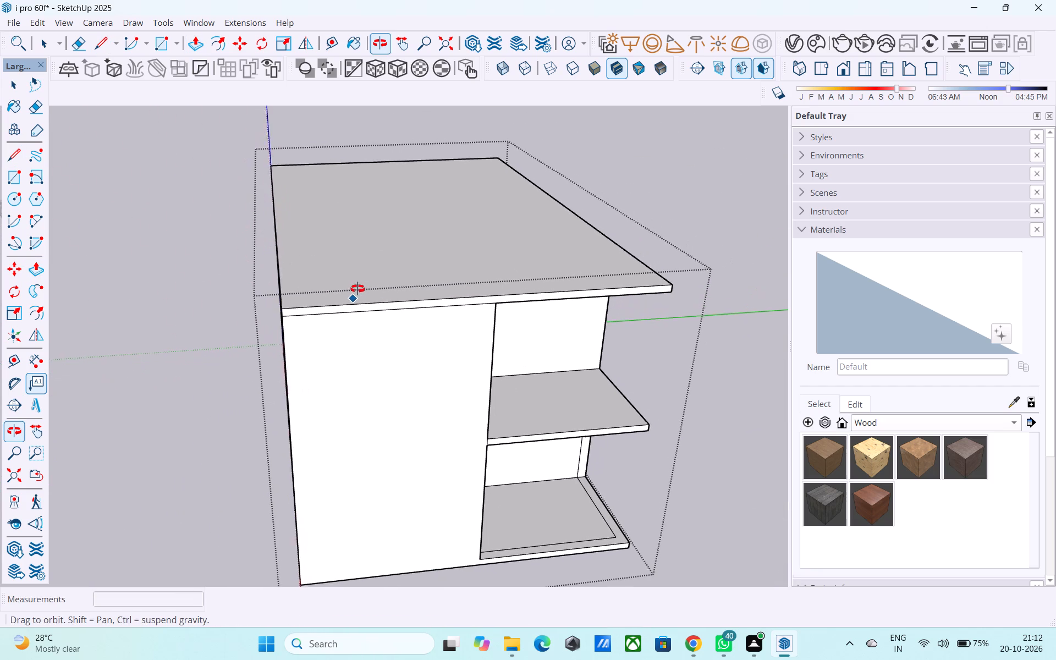
{"action": "middle_click_drag", "start_coordinate": [358, 289], "coordinate": [341, 288]}
{"action": "middle_click_drag", "start_coordinate": [424, 290], "coordinate": [436, 339], "text": "shift"}
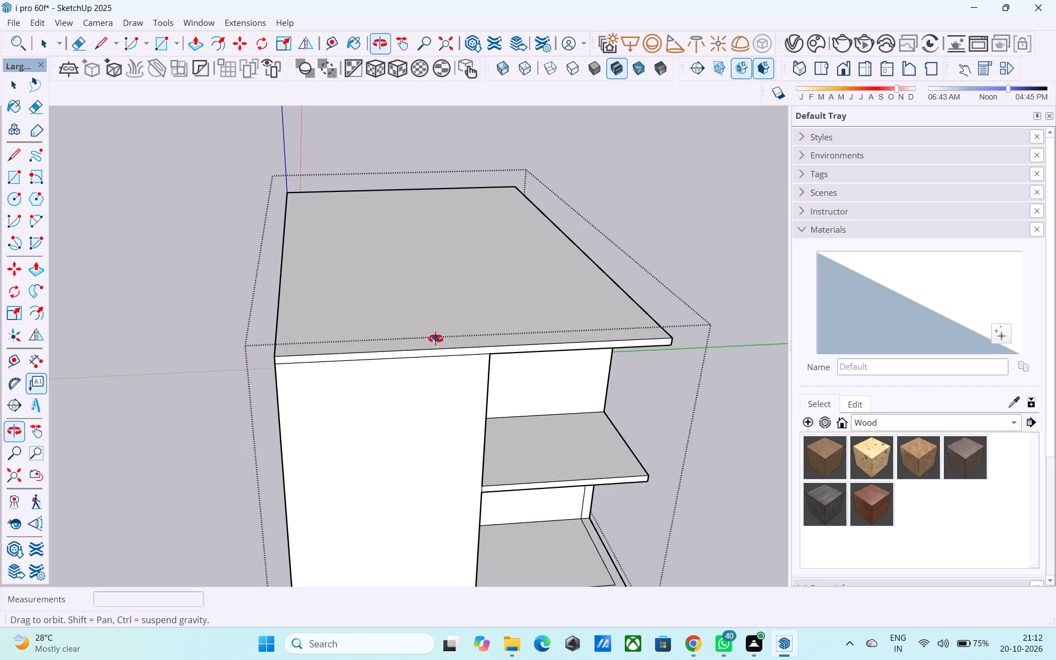
{"action": "middle_click_drag", "start_coordinate": [436, 339], "coordinate": [503, 338], "text": "shift"}
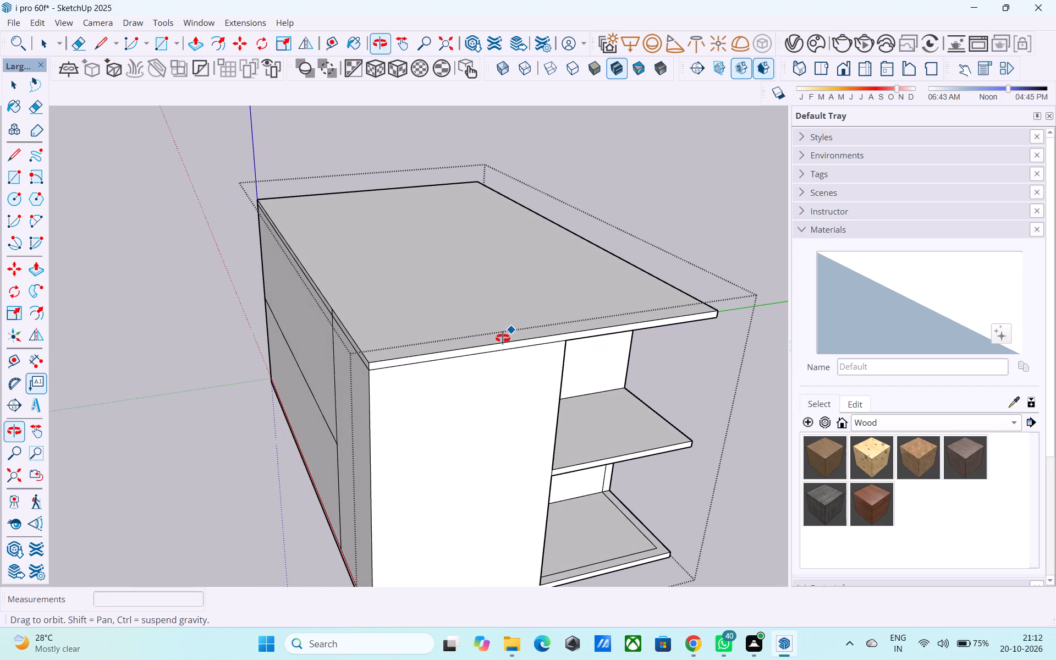
{"action": "middle_click_drag", "start_coordinate": [503, 338], "coordinate": [544, 337], "text": "shift"}
{"action": "scroll", "coordinate": [448, 360], "scroll_direction": "up", "scroll_amount": 4}
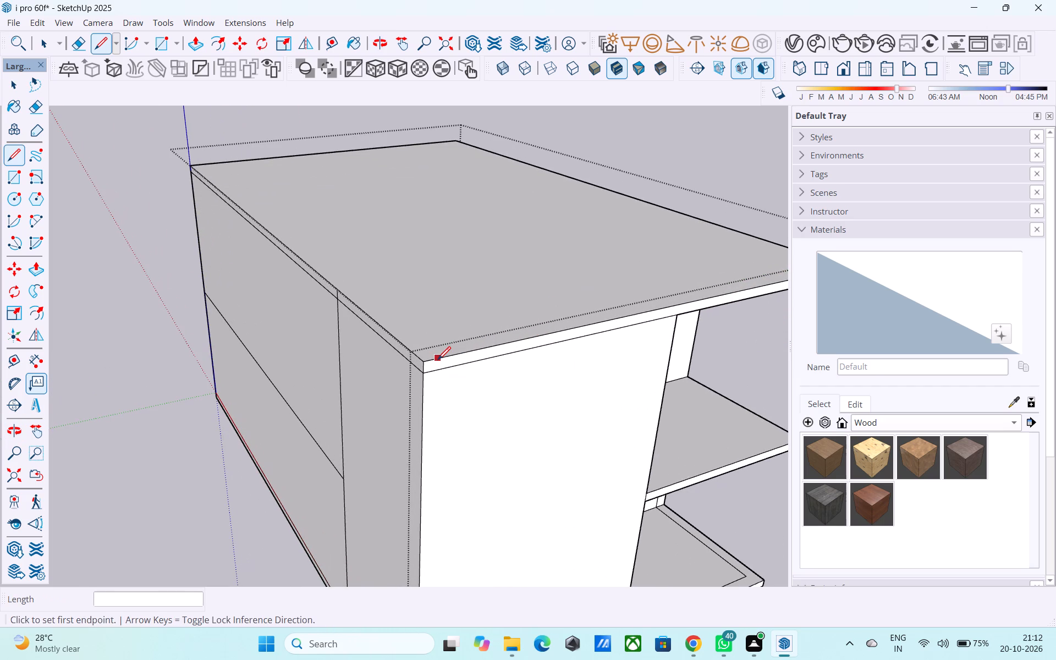
{"action": "key", "text": "space"}
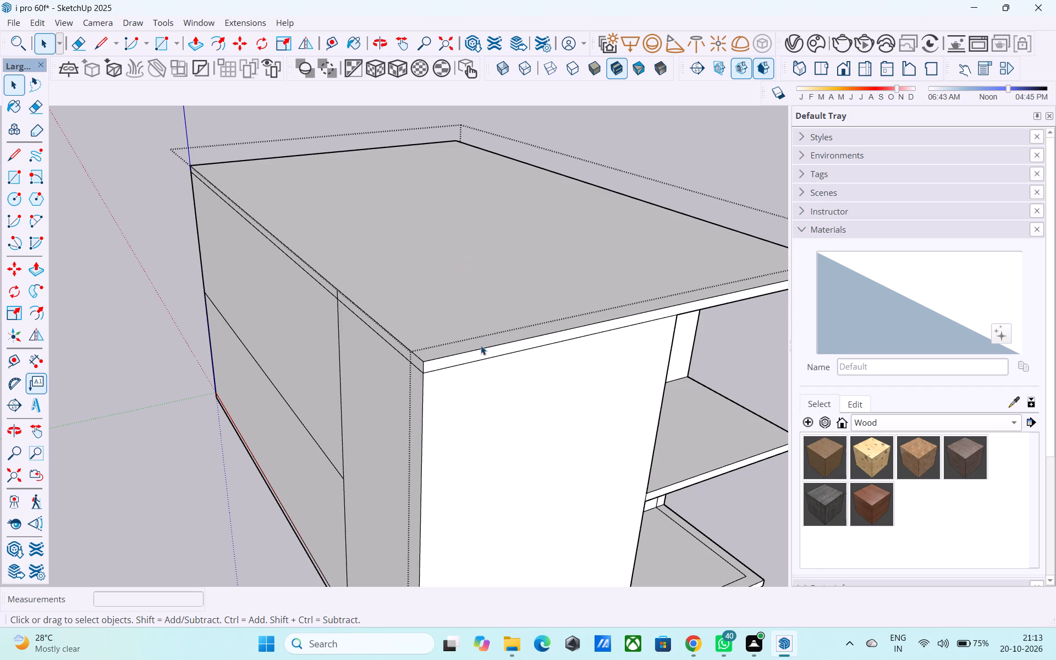
{"action": "middle_click_drag", "start_coordinate": [474, 359], "coordinate": [557, 297]}
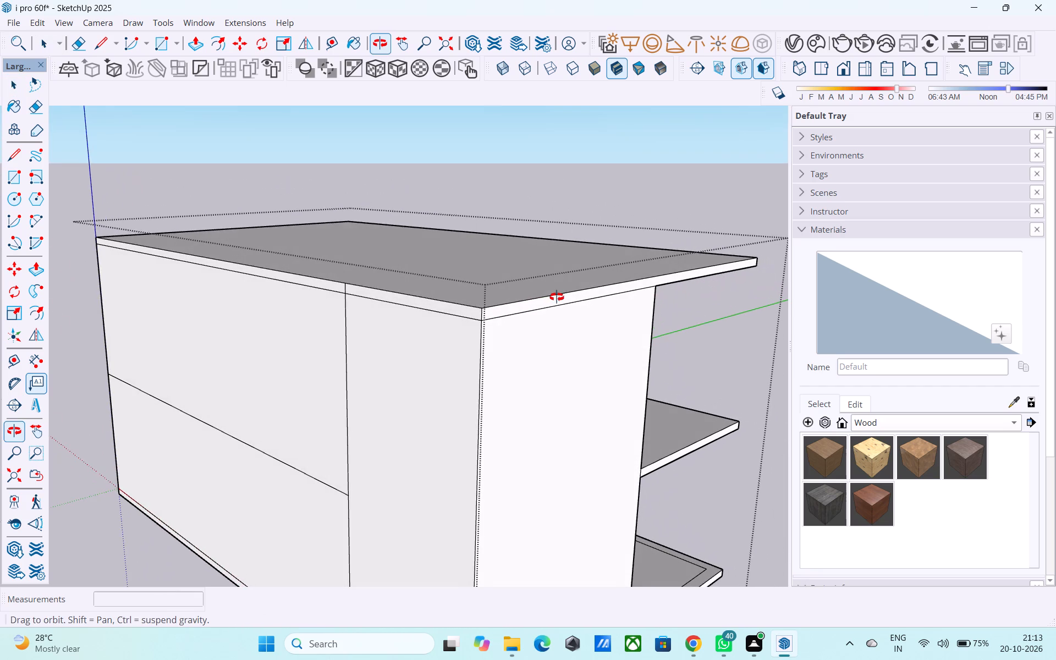
{"action": "middle_click_drag", "start_coordinate": [557, 297], "coordinate": [557, 293]}
{"action": "scroll", "coordinate": [557, 293], "scroll_direction": "down", "scroll_amount": 5}
{"action": "middle_click_drag", "start_coordinate": [529, 311], "coordinate": [624, 351]}
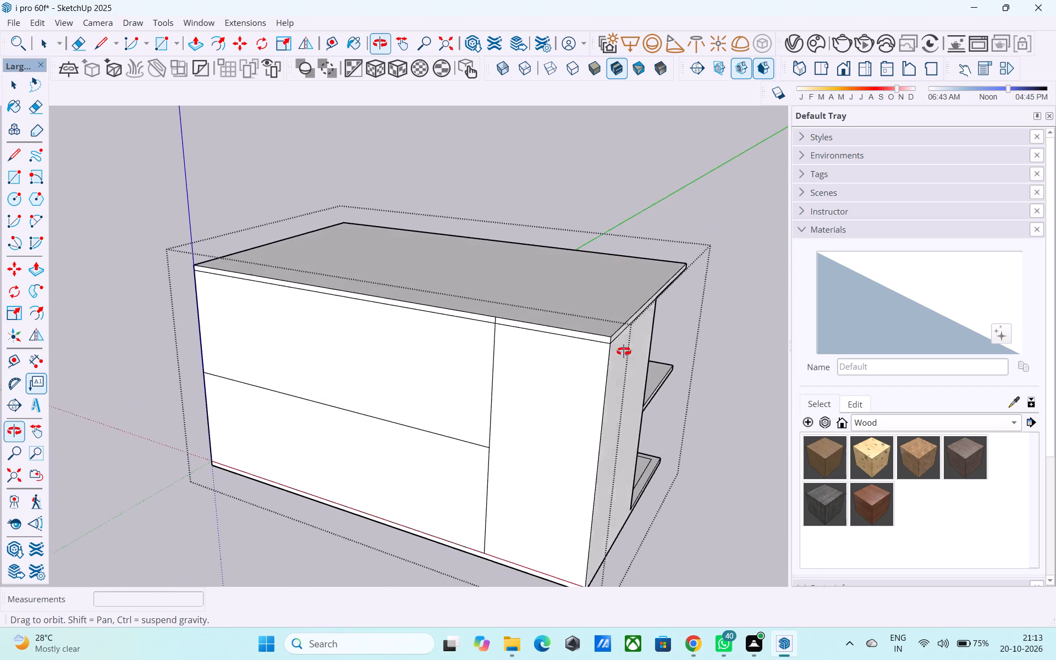
{"action": "middle_click_drag", "start_coordinate": [624, 351], "coordinate": [467, 344]}
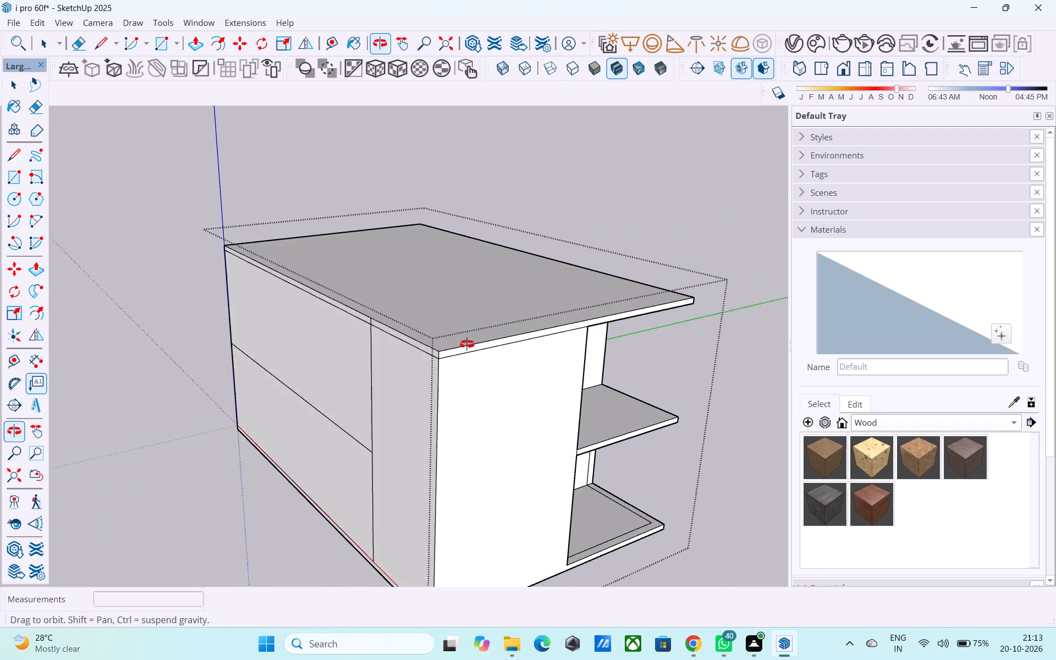
{"action": "middle_click_drag", "start_coordinate": [467, 344], "coordinate": [207, 319]}
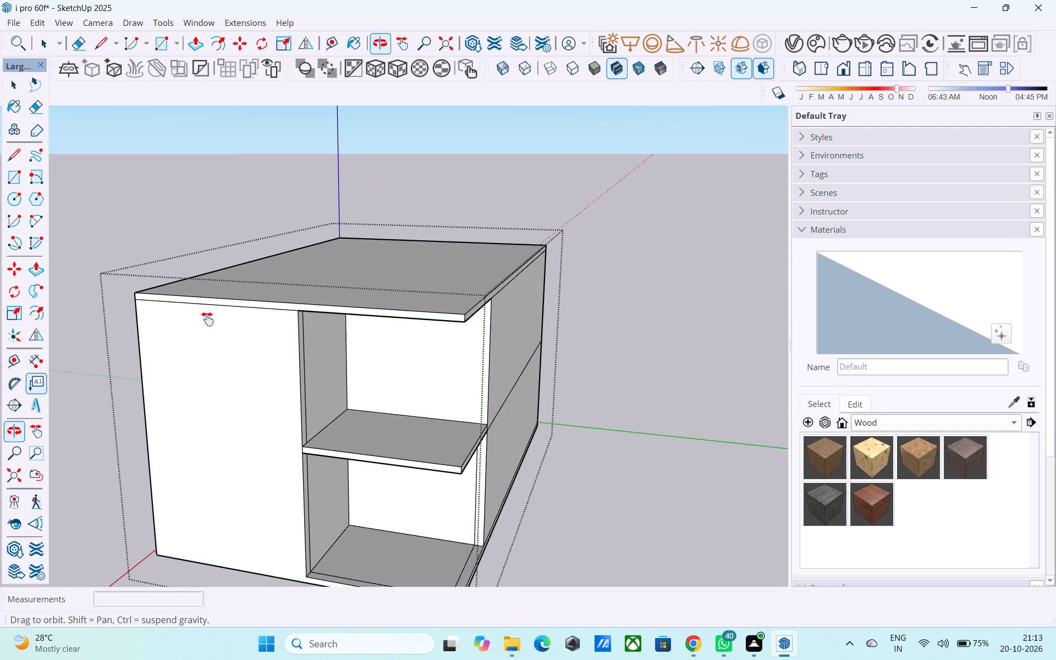
{"action": "middle_click_drag", "start_coordinate": [207, 319], "coordinate": [217, 327]}
Copy the upper-floor slab's top edge on the building's short end 3" inward at the open corner bay.
{"action": "middle_click_drag", "start_coordinate": [386, 414], "coordinate": [394, 377], "text": "shift"}
{"action": "scroll", "coordinate": [397, 378], "scroll_direction": "up", "scroll_amount": 6}
{"action": "middle_click_drag", "start_coordinate": [408, 395], "coordinate": [310, 337], "text": "shift"}
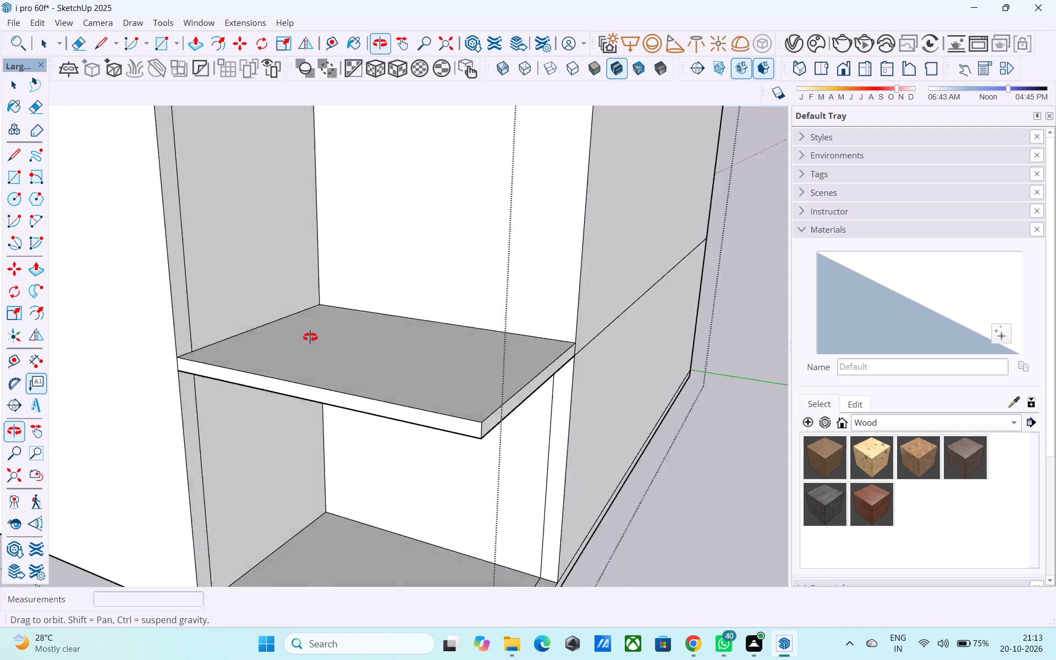
{"action": "middle_click_drag", "start_coordinate": [310, 337], "coordinate": [427, 315], "text": "shift"}
{"action": "scroll", "coordinate": [386, 408], "scroll_direction": "up", "scroll_amount": 3}
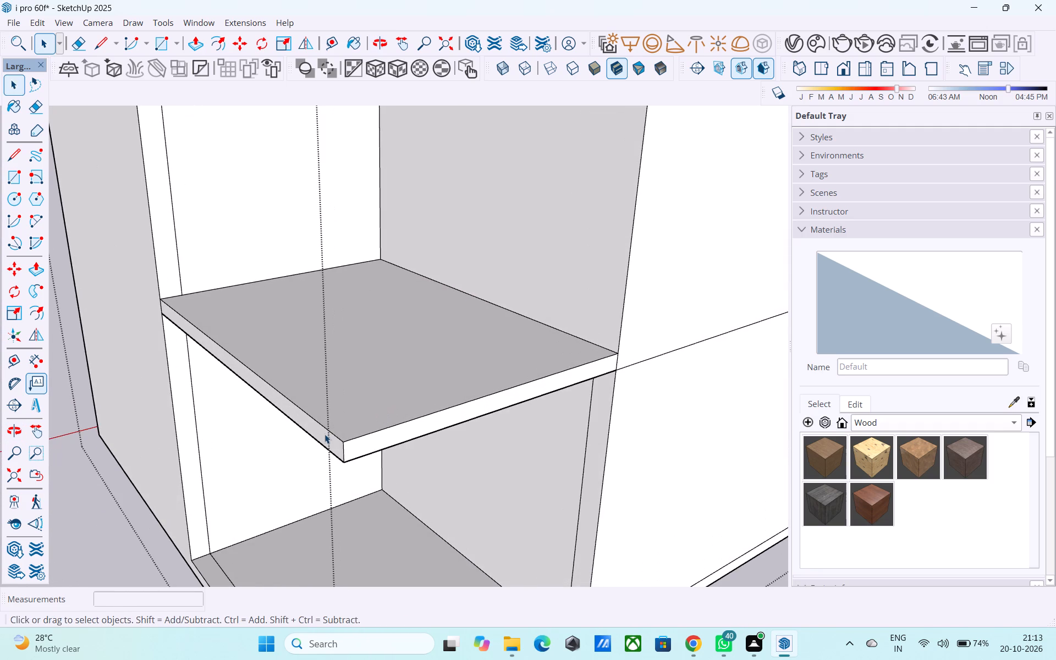
{"action": "left_click", "coordinate": [329, 431]}
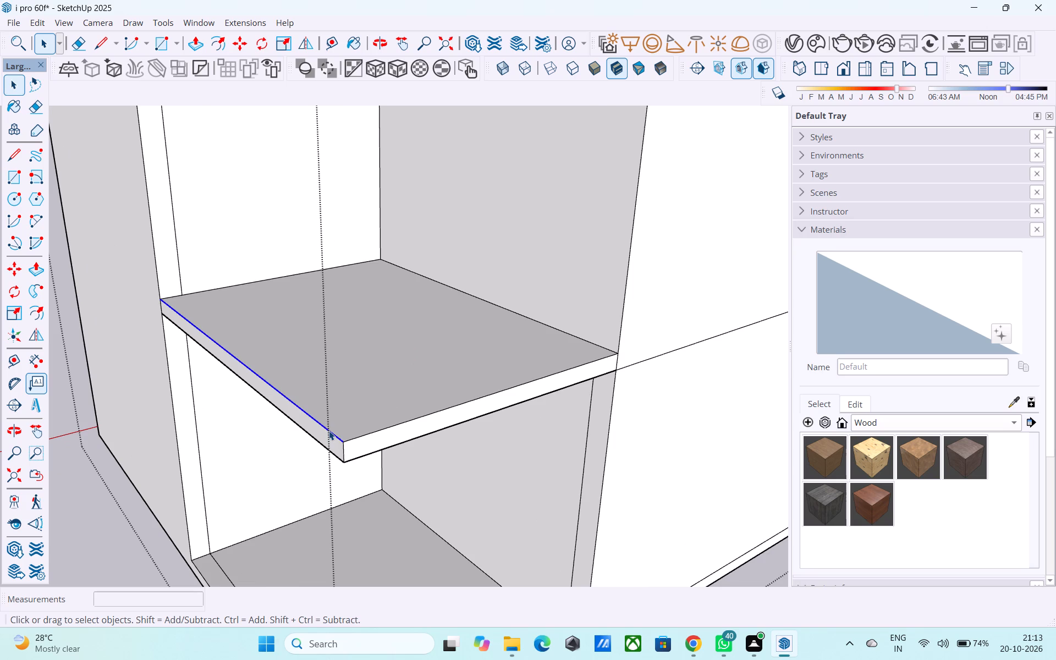
{"action": "key", "text": "m"}
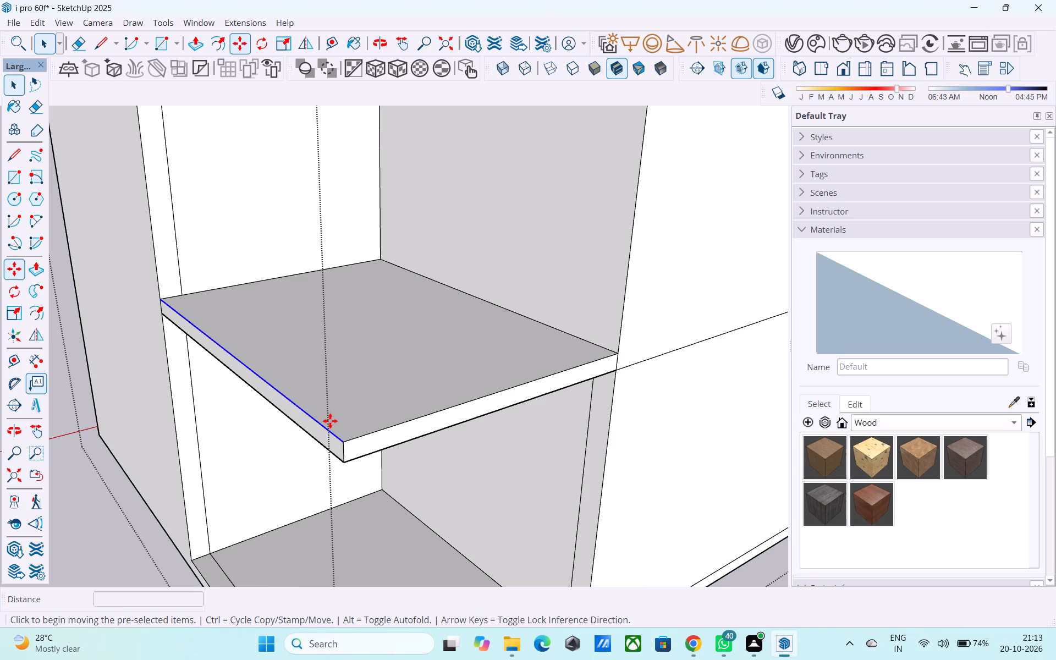
{"action": "scroll", "coordinate": [338, 439], "scroll_direction": "up", "scroll_amount": 3}
{"action": "left_click", "coordinate": [344, 442]}
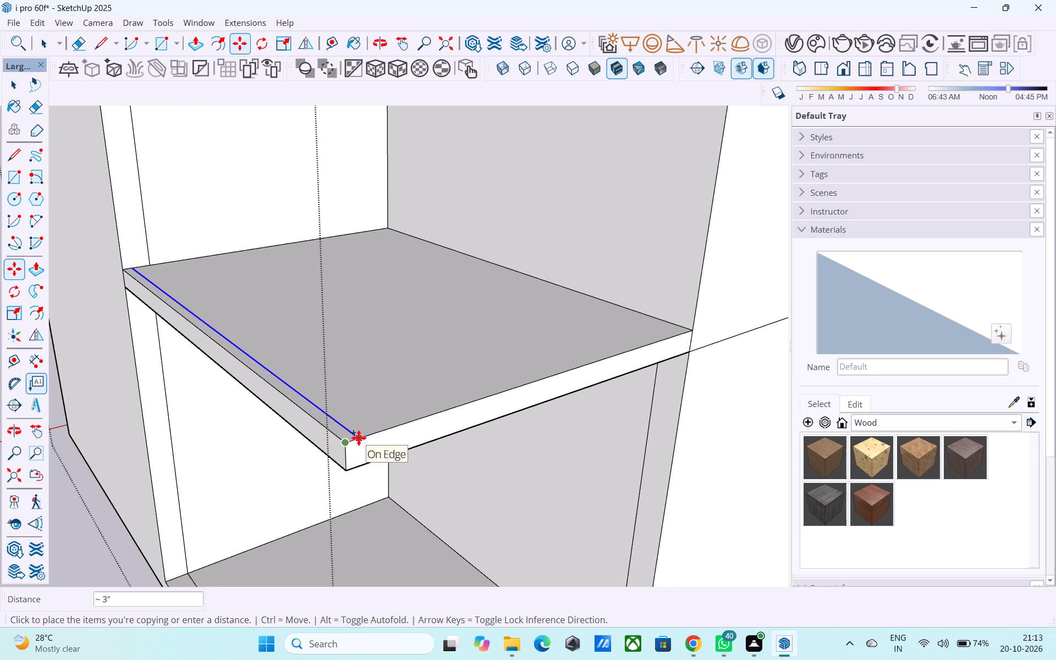
{"action": "key", "text": "2"}
{"action": "key", "text": "BackSpace"}
{"action": "key", "text": "3"}
{"action": "key", "text": "shift+quotedbl"}
{"action": "key", "text": "Return"}
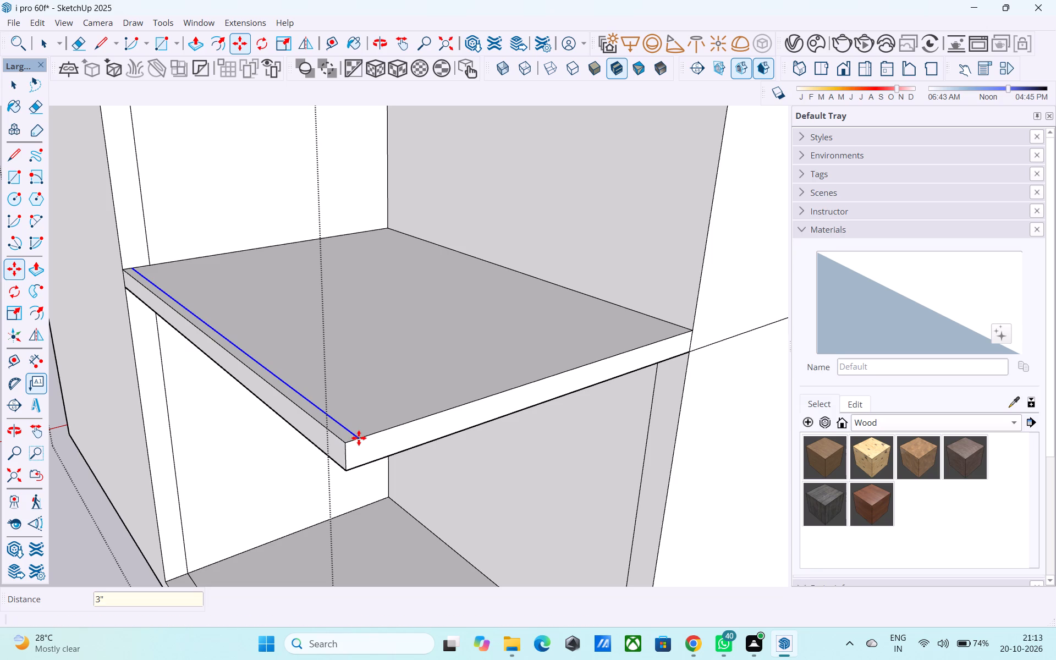
{"action": "key", "text": "space"}
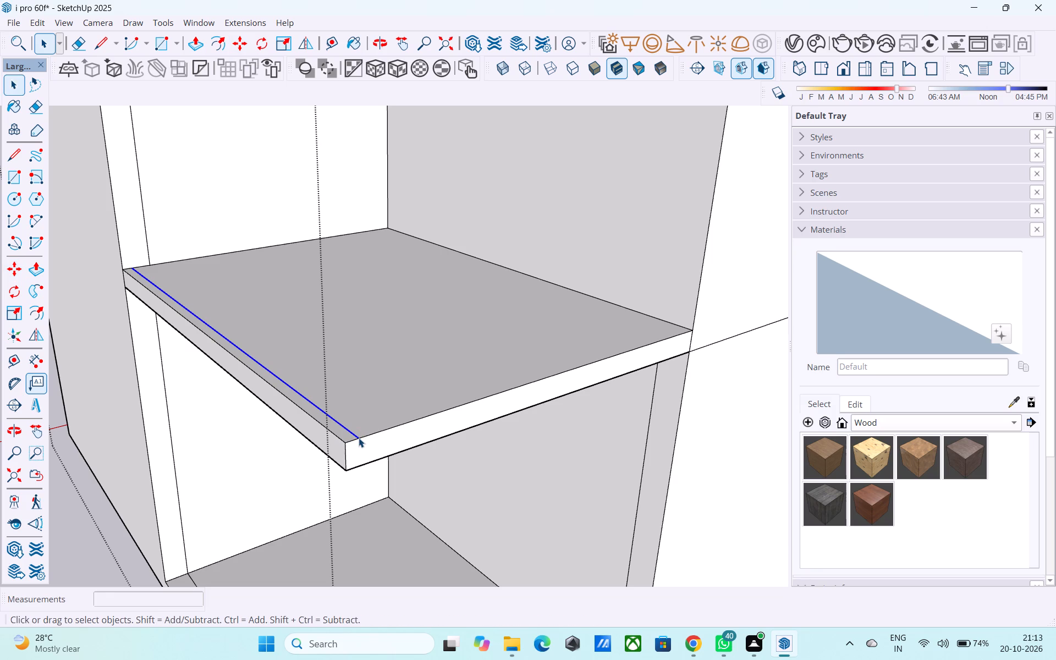
Copy the same slab's adjoining top edge on the long side inward to outline a narrow border strip.
{"action": "left_click", "coordinate": [375, 433]}
{"action": "key", "text": "m"}
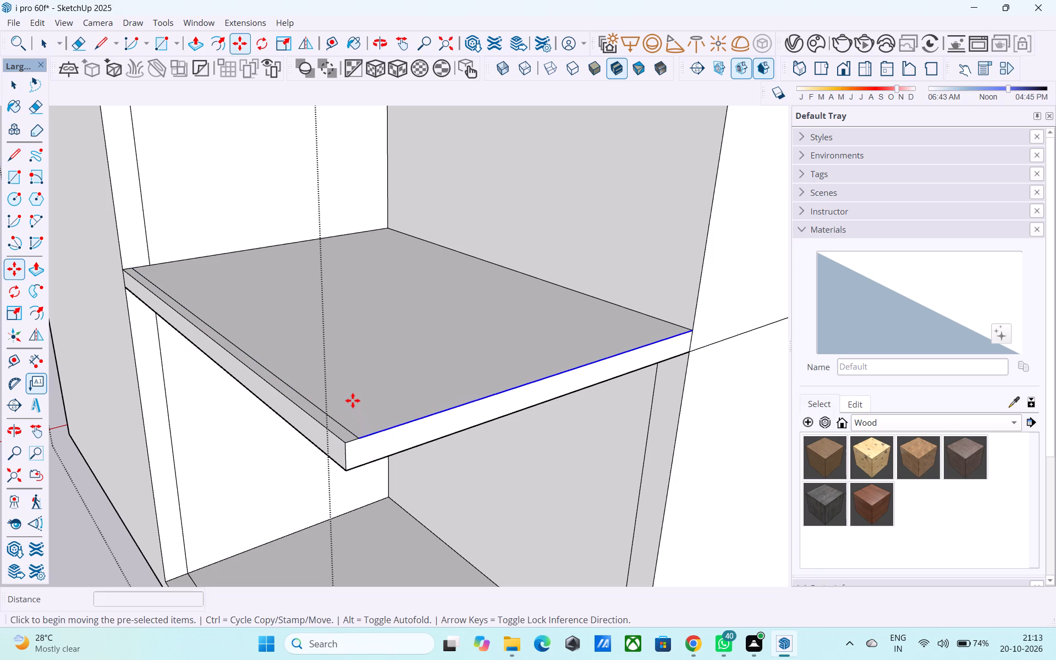
{"action": "scroll", "coordinate": [349, 410], "scroll_direction": "up", "scroll_amount": 3}
{"action": "left_click", "coordinate": [364, 450]}
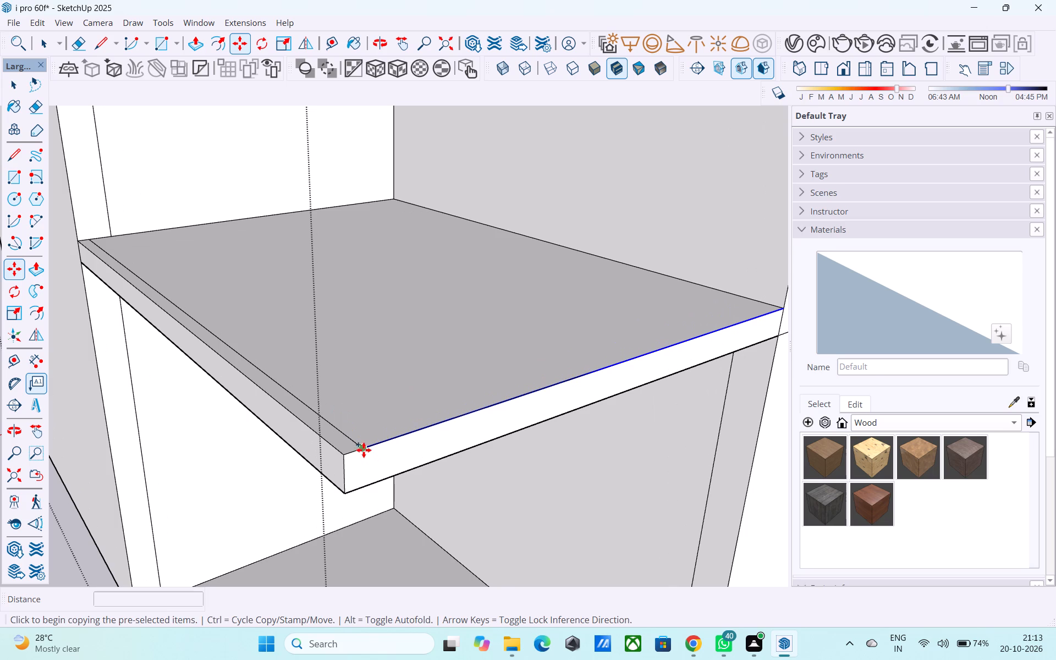
{"action": "left_click", "coordinate": [353, 442]}
Erase the overhanging line ends at the outer corner so the two border strips join into one L-shaped face.
{"action": "scroll", "coordinate": [372, 456], "scroll_direction": "up", "scroll_amount": 2}
{"action": "key", "text": "e"}
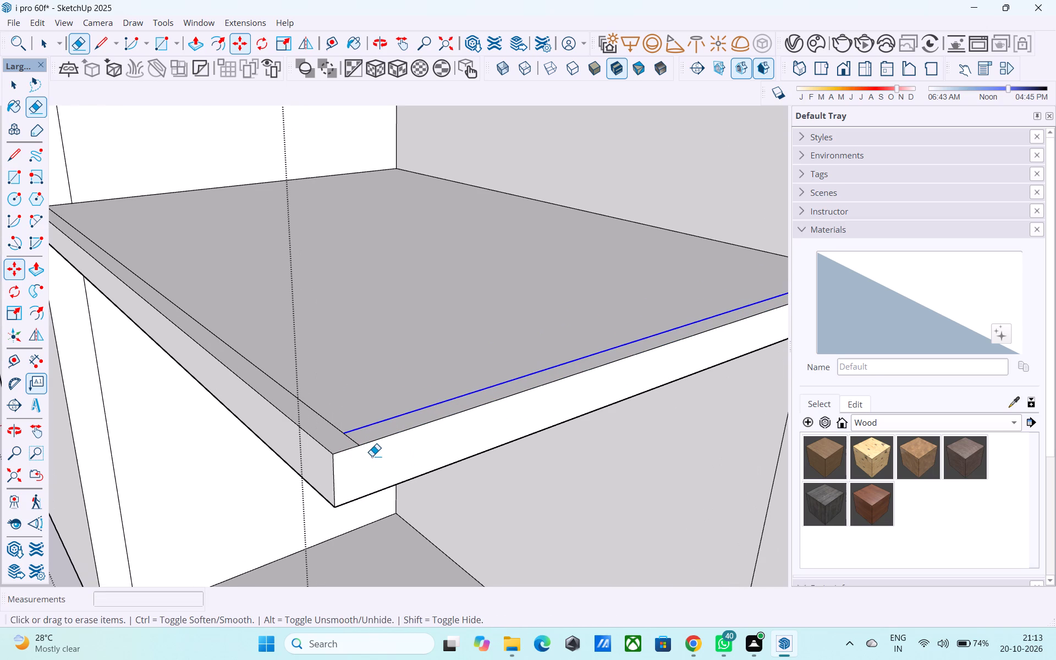
{"action": "scroll", "coordinate": [372, 456], "scroll_direction": "up", "scroll_amount": 1}
{"action": "left_click_drag", "start_coordinate": [354, 440], "coordinate": [349, 442]}
{"action": "scroll", "coordinate": [352, 437], "scroll_direction": "down", "scroll_amount": 7}
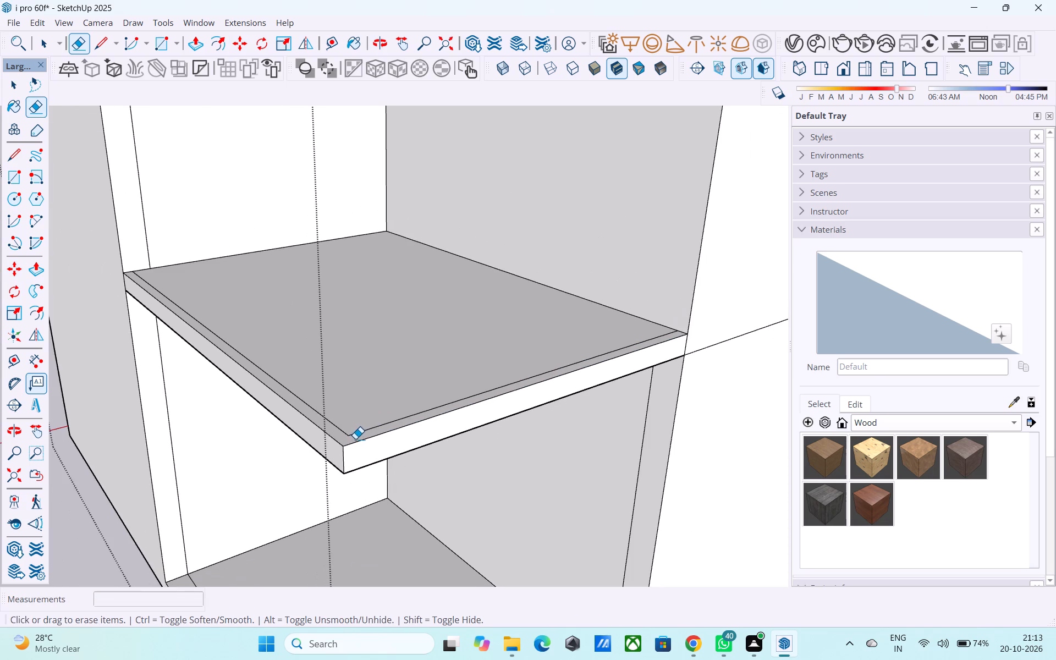
Push/Pull the L-shaped border strip upward 1' to form a parapet along the upper floor's open edges.
{"action": "key", "text": "space"}
{"action": "scroll", "coordinate": [355, 439], "scroll_direction": "up", "scroll_amount": 3}
{"action": "left_click", "coordinate": [353, 438]}
{"action": "key", "text": "p"}
{"action": "left_click", "coordinate": [353, 437]}
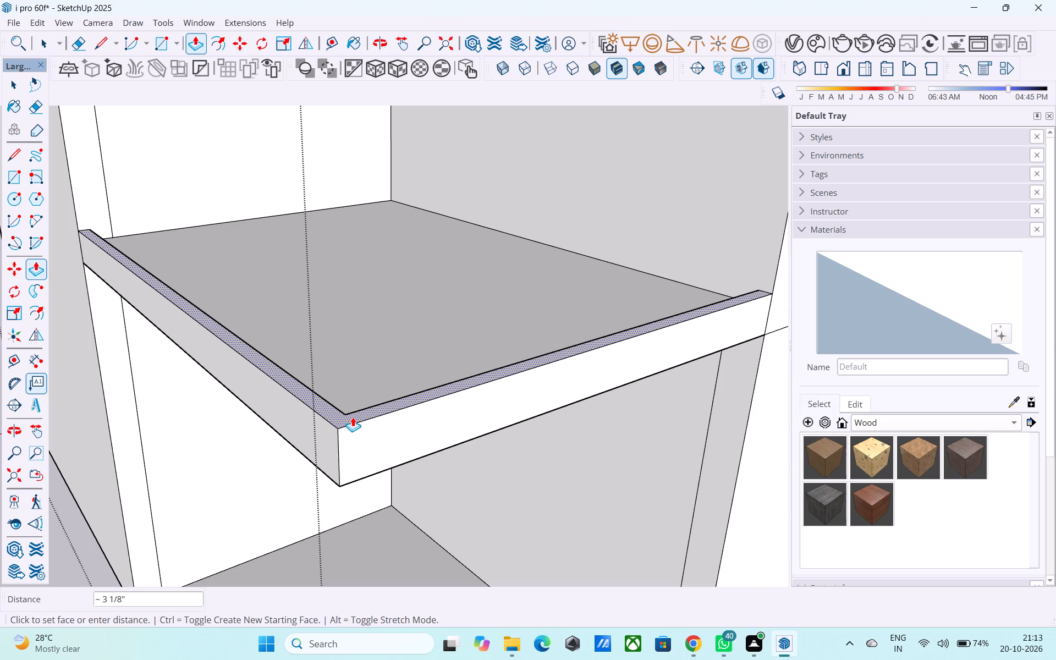
{"action": "type", "text": "1'"}
{"action": "key", "text": "Return"}
{"action": "key", "text": "space"}
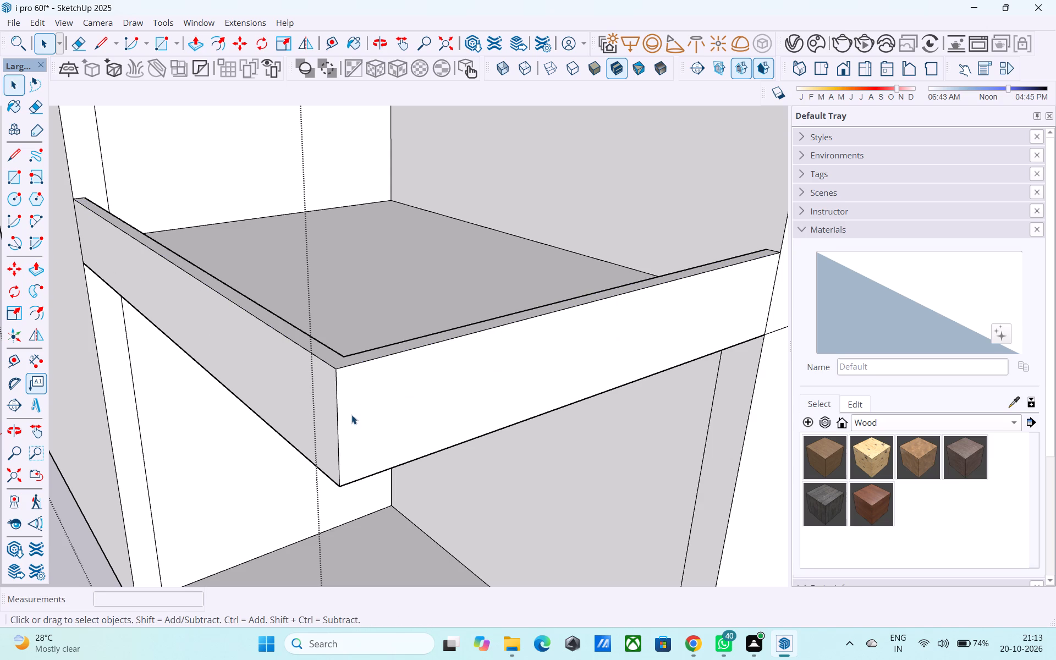
Examine the new parapet and the open corner bays from both the short end and the long side.
{"action": "scroll", "coordinate": [362, 388], "scroll_direction": "down", "scroll_amount": 6}
{"action": "middle_click_drag", "start_coordinate": [360, 406], "coordinate": [382, 370]}
{"action": "scroll", "coordinate": [379, 365], "scroll_direction": "down", "scroll_amount": 8}
{"action": "middle_click_drag", "start_coordinate": [362, 386], "coordinate": [516, 471]}
{"action": "middle_click_drag", "start_coordinate": [558, 387], "coordinate": [577, 369]}
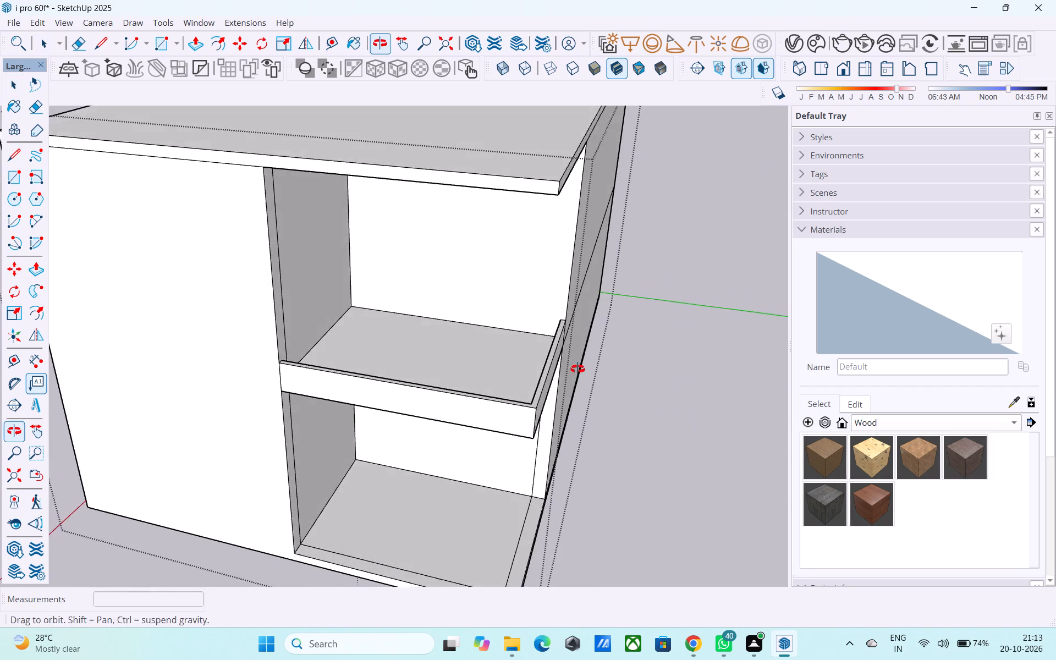
{"action": "middle_click_drag", "start_coordinate": [577, 369], "coordinate": [579, 368]}
{"action": "scroll", "coordinate": [576, 343], "scroll_direction": "up", "scroll_amount": 9}
{"action": "scroll", "coordinate": [577, 339], "scroll_direction": "down", "scroll_amount": 11}
{"action": "middle_click_drag", "start_coordinate": [580, 378], "coordinate": [568, 416]}
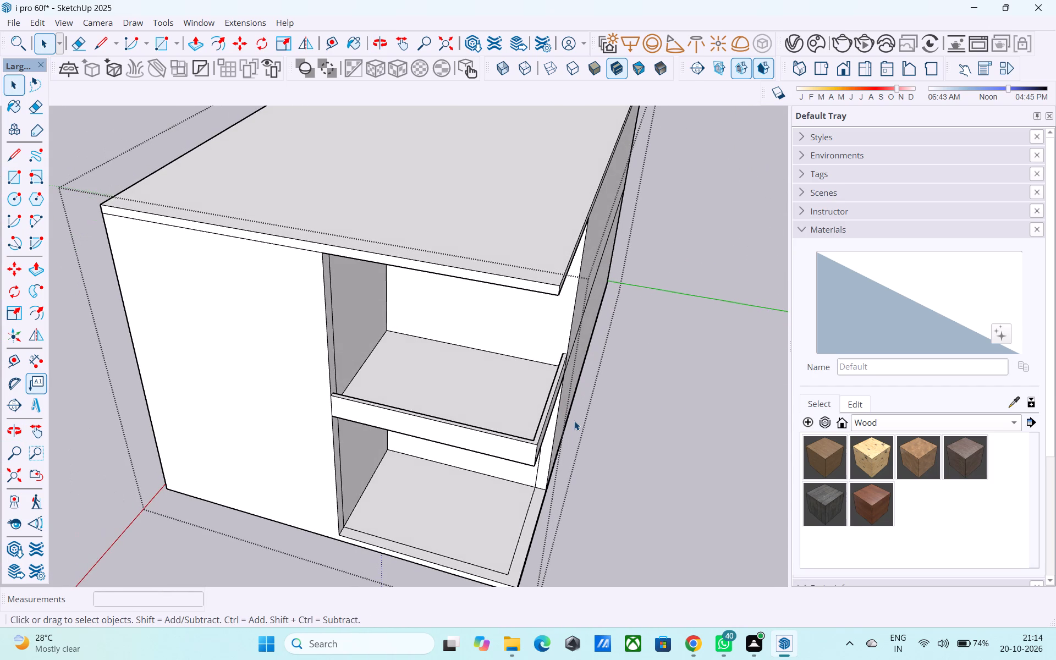
{"action": "scroll", "coordinate": [510, 540], "scroll_direction": "down", "scroll_amount": 2}
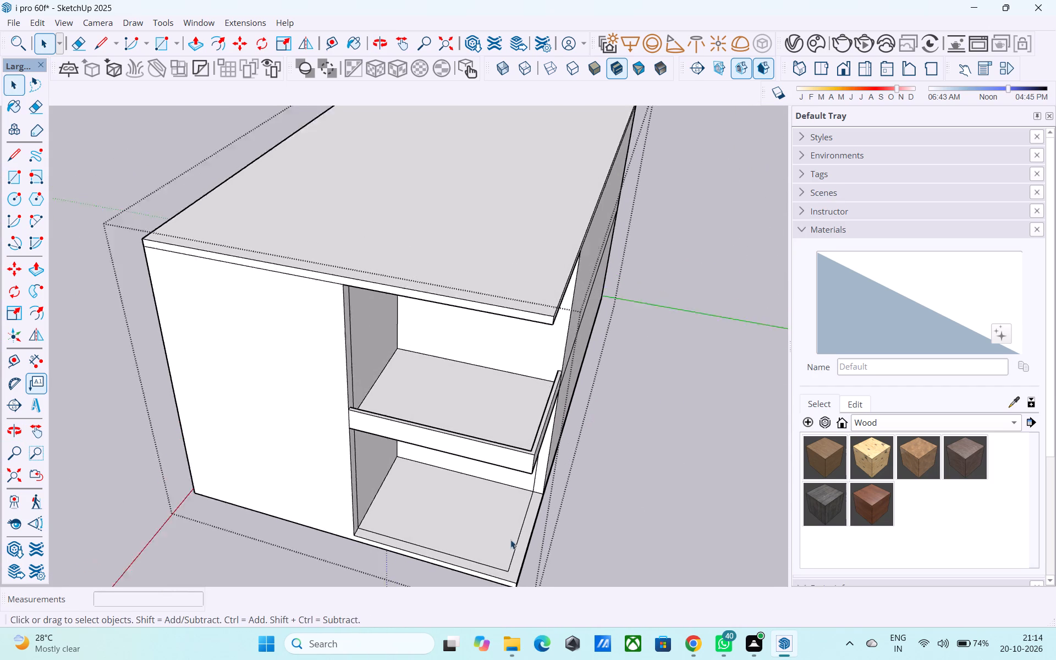
{"action": "scroll", "coordinate": [510, 540], "scroll_direction": "down", "scroll_amount": 2}
{"action": "middle_click_drag", "start_coordinate": [509, 540], "coordinate": [488, 490]}
{"action": "scroll", "coordinate": [526, 398], "scroll_direction": "up", "scroll_amount": 5}
{"action": "scroll", "coordinate": [543, 357], "scroll_direction": "up", "scroll_amount": 1}
{"action": "middle_click_drag", "start_coordinate": [544, 350], "coordinate": [565, 332]}
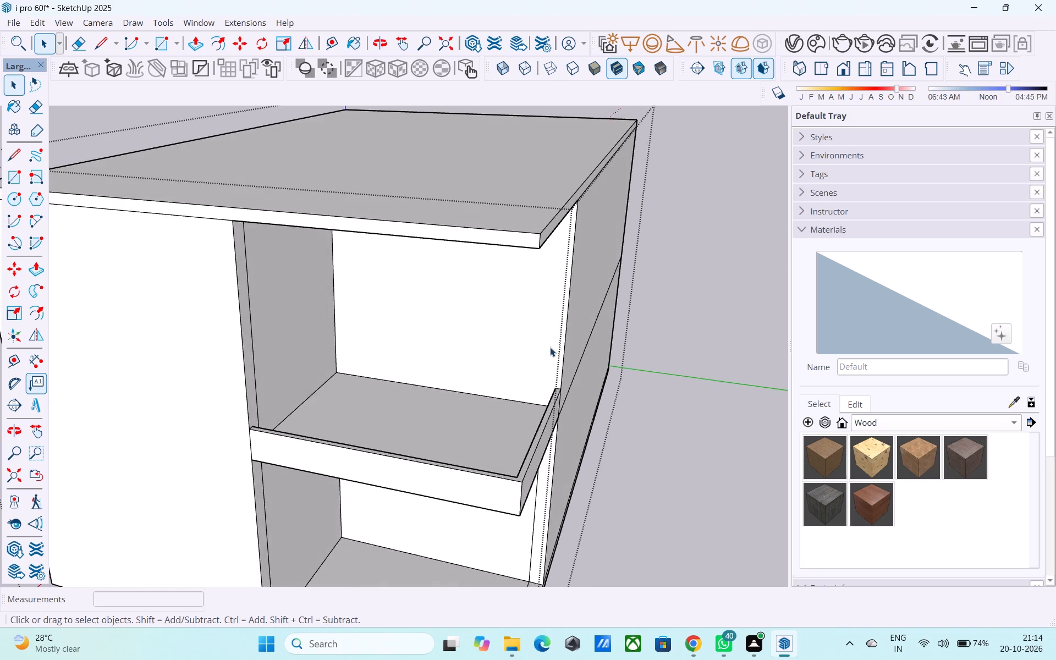
{"action": "scroll", "coordinate": [550, 348], "scroll_direction": "up", "scroll_amount": 4}
{"action": "scroll", "coordinate": [550, 359], "scroll_direction": "down", "scroll_amount": 2}
{"action": "middle_click_drag", "start_coordinate": [501, 366], "coordinate": [285, 388]}
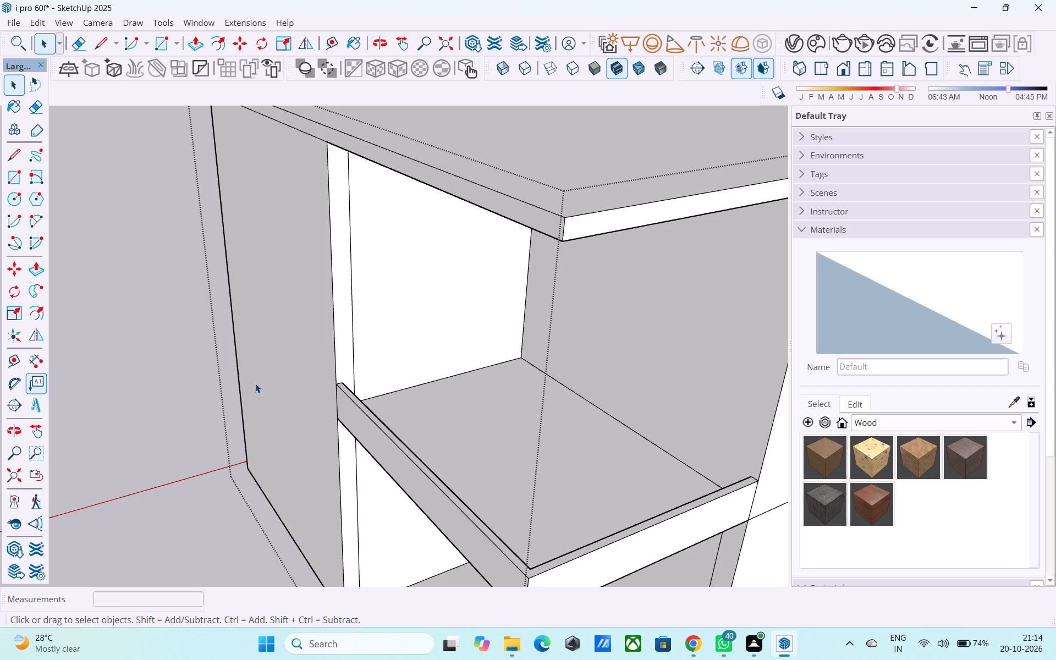
{"action": "middle_click_drag", "start_coordinate": [255, 379], "coordinate": [206, 345]}
{"action": "scroll", "coordinate": [202, 316], "scroll_direction": "down", "scroll_amount": 5}
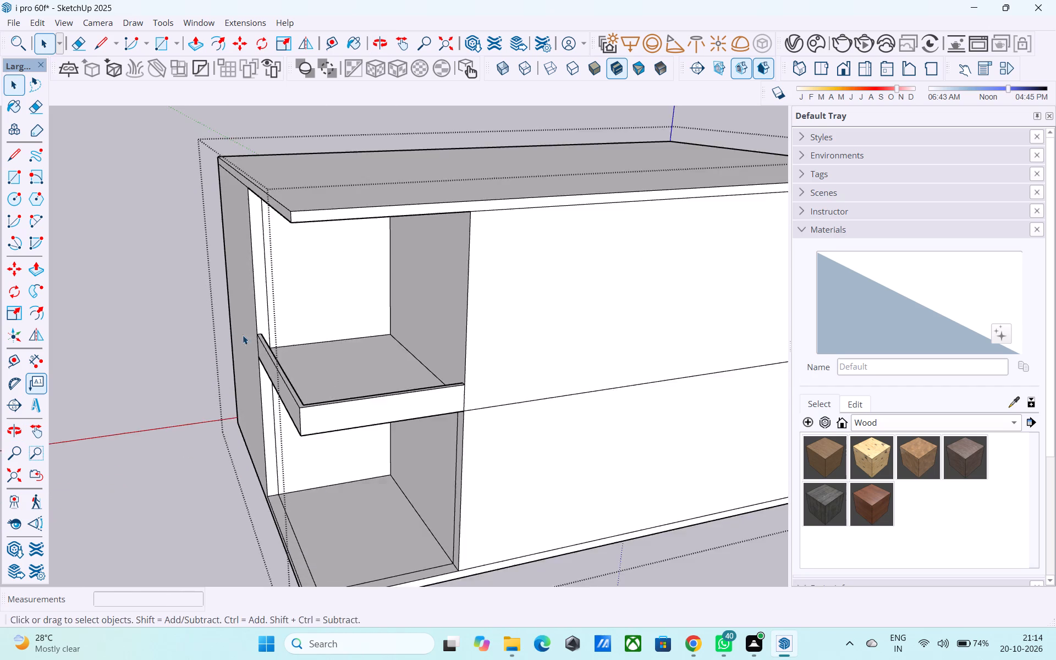
{"action": "middle_click_drag", "start_coordinate": [245, 335], "coordinate": [302, 397]}
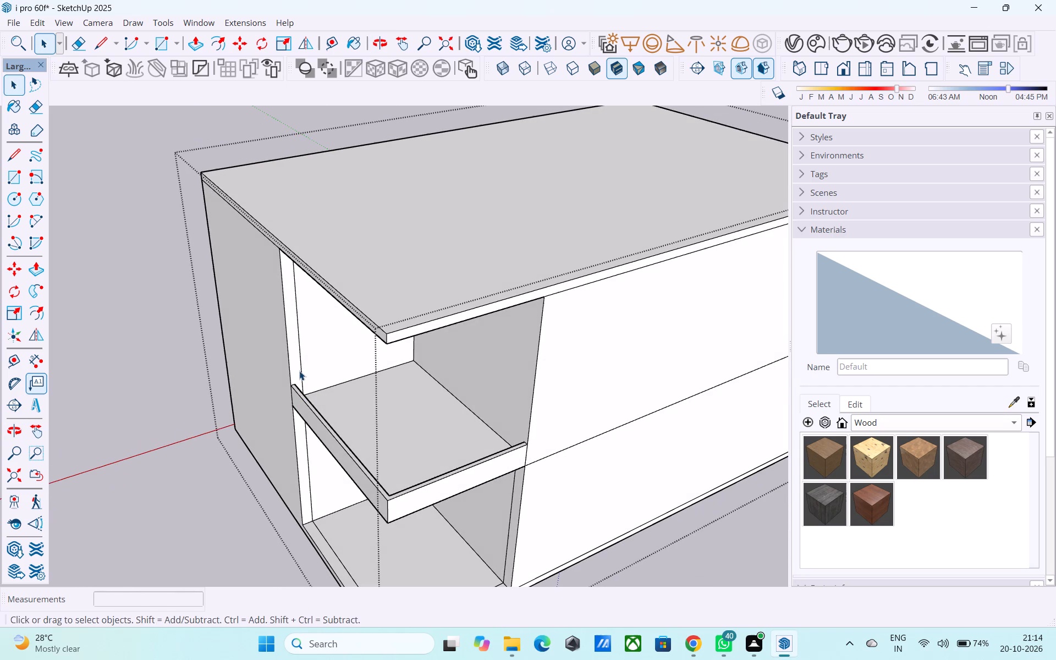
{"action": "middle_click_drag", "start_coordinate": [298, 366], "coordinate": [281, 355]}
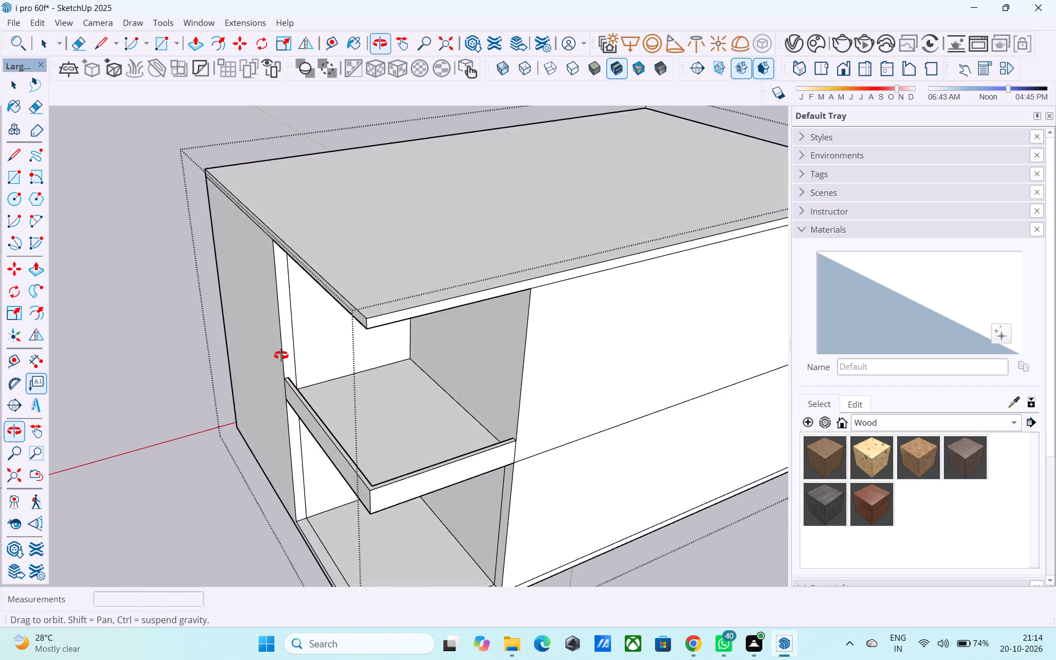
Examine the upper-floor parapet and its junction with the end wall from several angles.
{"action": "middle_click_drag", "start_coordinate": [281, 355], "coordinate": [279, 355]}
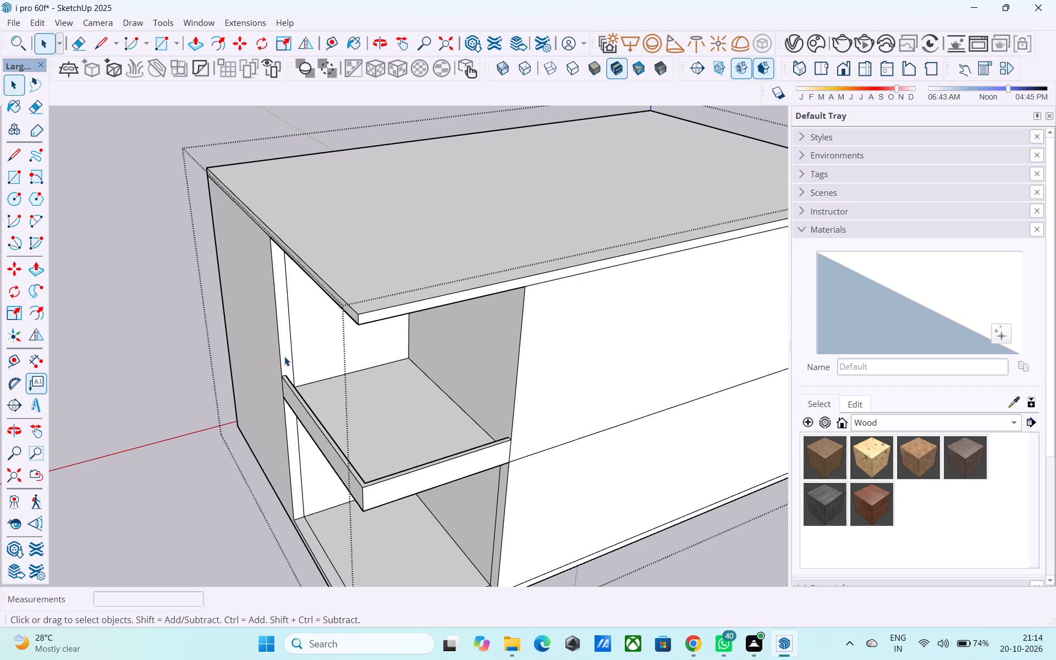
{"action": "middle_click_drag", "start_coordinate": [286, 358], "coordinate": [285, 341]}
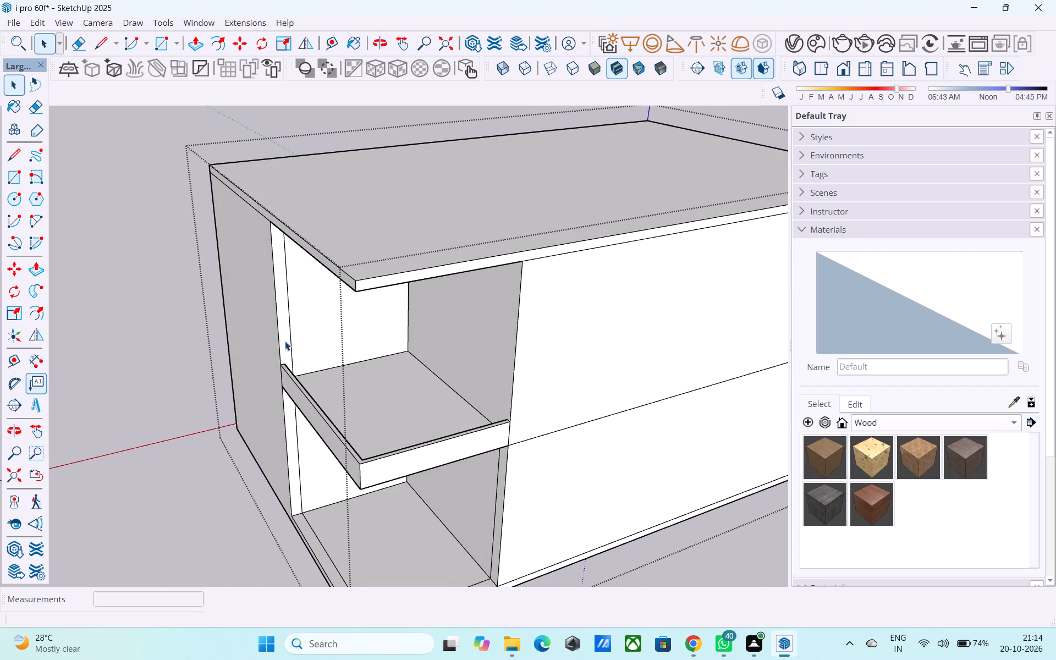
{"action": "middle_click_drag", "start_coordinate": [284, 340], "coordinate": [270, 369]}
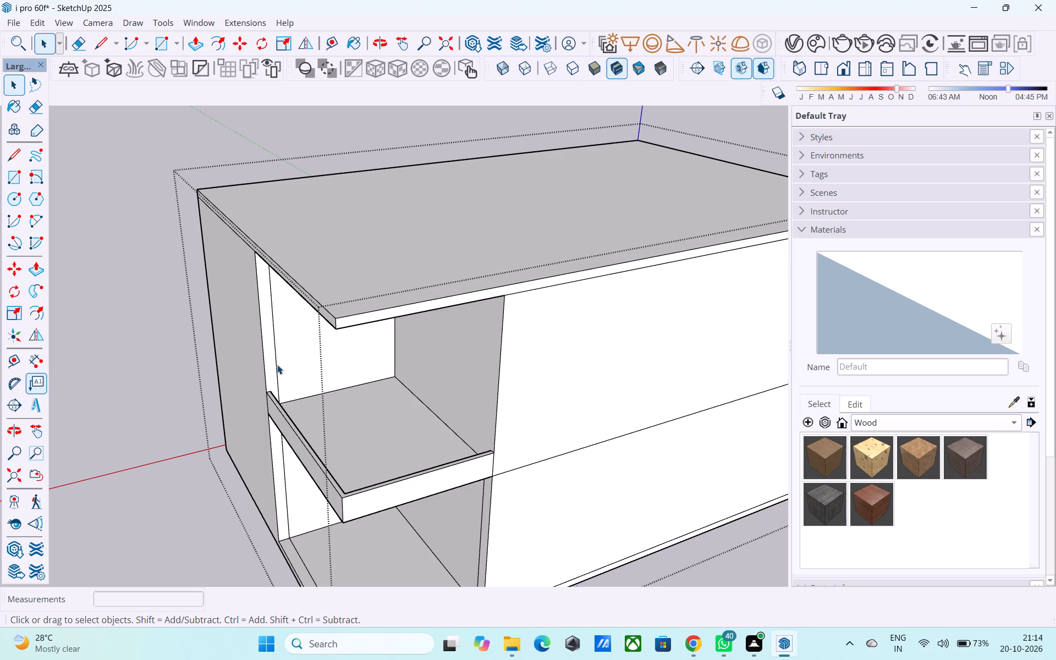
{"action": "middle_click_drag", "start_coordinate": [280, 377], "coordinate": [279, 364]}
{"action": "scroll", "coordinate": [279, 364], "scroll_direction": "up", "scroll_amount": 2}
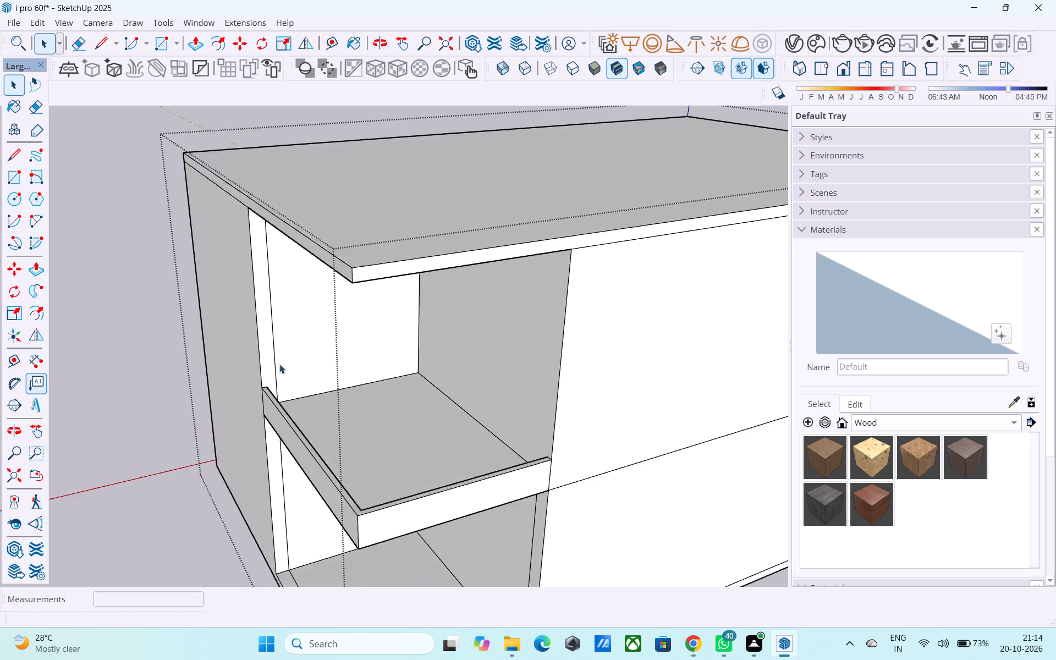
{"action": "scroll", "coordinate": [279, 364], "scroll_direction": "up", "scroll_amount": 3}
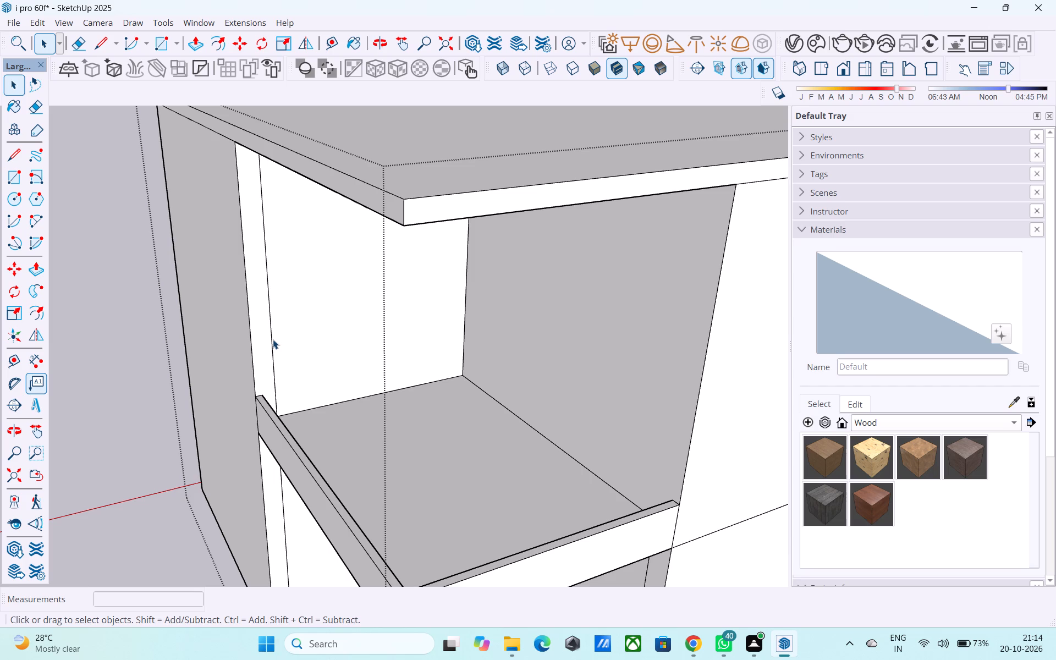
{"action": "middle_click_drag", "start_coordinate": [270, 342], "coordinate": [280, 311]}
{"action": "middle_click_drag", "start_coordinate": [282, 310], "coordinate": [343, 358]}
{"action": "scroll", "coordinate": [335, 350], "scroll_direction": "down", "scroll_amount": 4}
{"action": "middle_click_drag", "start_coordinate": [326, 351], "coordinate": [285, 349]}
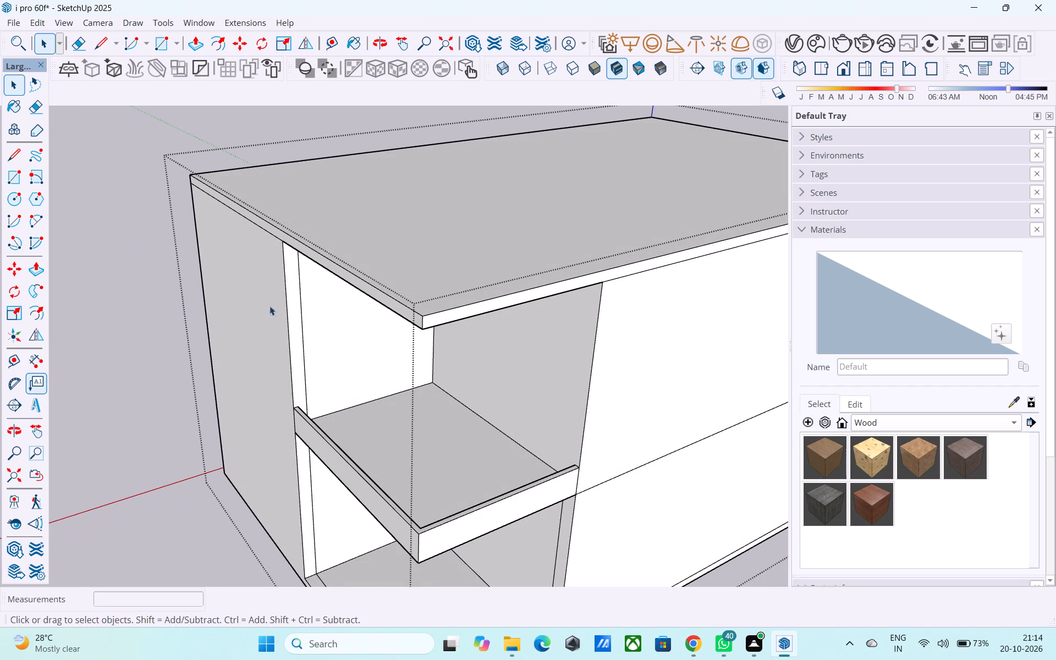
{"action": "middle_click_drag", "start_coordinate": [338, 344], "coordinate": [317, 343]}
{"action": "scroll", "coordinate": [315, 351], "scroll_direction": "up", "scroll_amount": 6}
{"action": "middle_click_drag", "start_coordinate": [312, 351], "coordinate": [287, 334]}
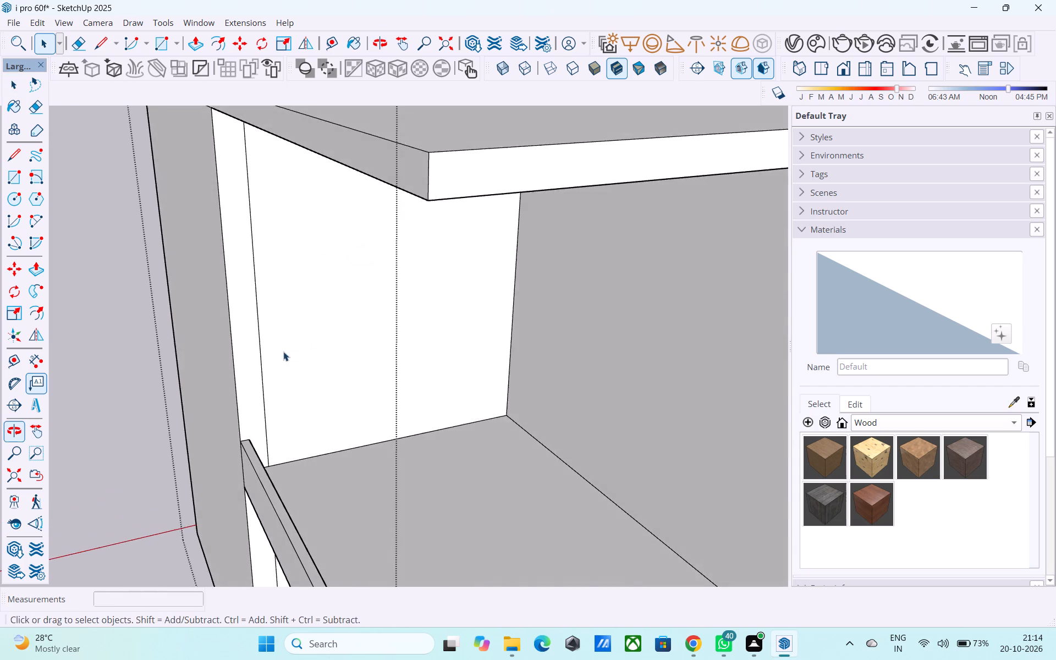
{"action": "scroll", "coordinate": [279, 352], "scroll_direction": "down", "scroll_amount": 5}
{"action": "middle_click_drag", "start_coordinate": [287, 405], "coordinate": [249, 404]}
{"action": "middle_click_drag", "start_coordinate": [255, 417], "coordinate": [248, 406]}
{"action": "scroll", "coordinate": [247, 424], "scroll_direction": "up", "scroll_amount": 5}
{"action": "scroll", "coordinate": [251, 431], "scroll_direction": "down", "scroll_amount": 5}
{"action": "middle_click_drag", "start_coordinate": [249, 435], "coordinate": [298, 440]}
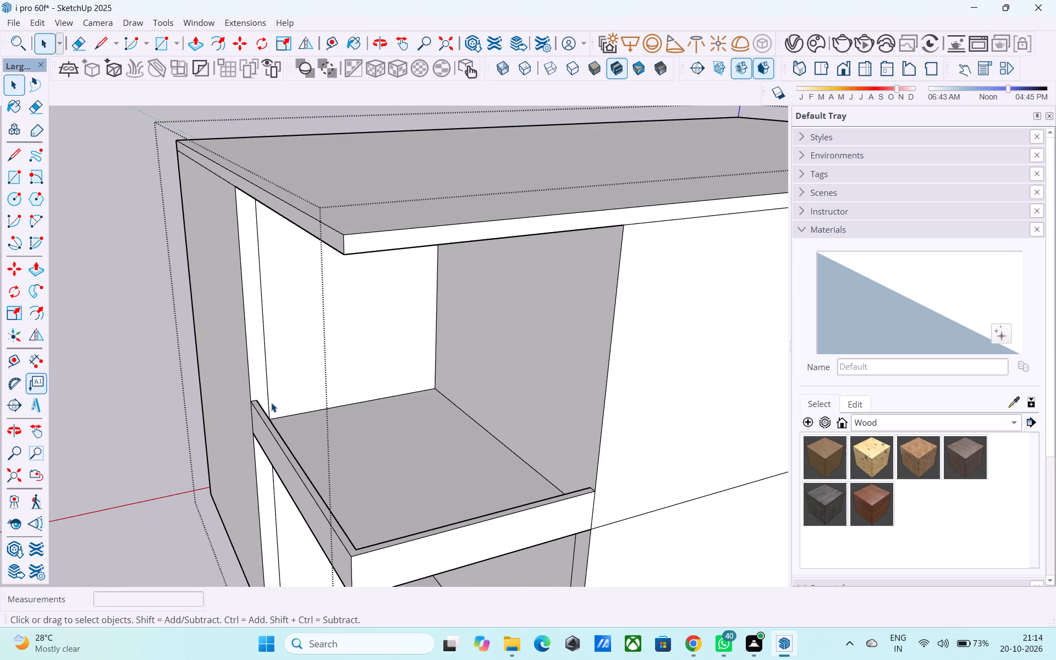
Draw a 2' vertical line up from the parapet's inner top corner where it meets the short-end wall.
{"action": "key", "text": "l"}
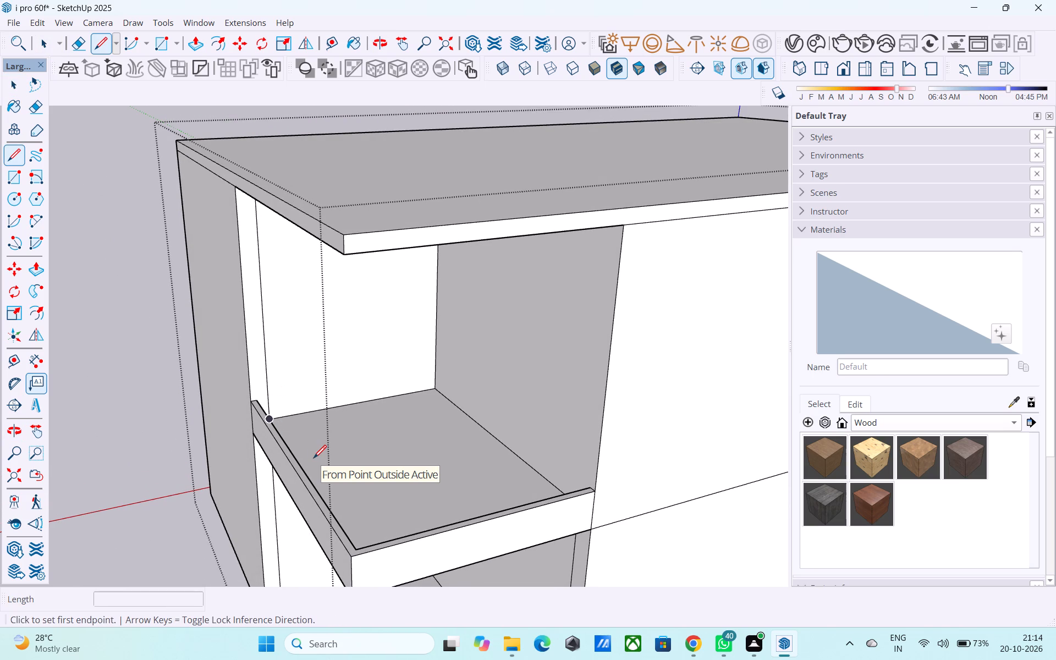
{"action": "scroll", "coordinate": [313, 459], "scroll_direction": "down", "scroll_amount": 2}
{"action": "scroll", "coordinate": [234, 418], "scroll_direction": "up", "scroll_amount": 6}
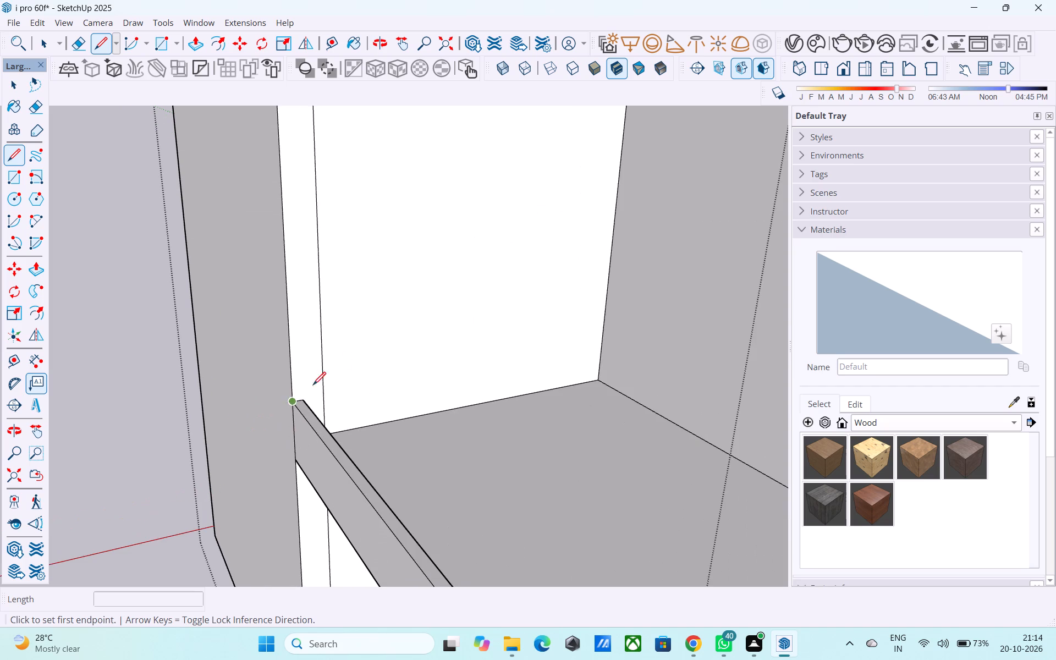
{"action": "middle_click_drag", "start_coordinate": [359, 359], "coordinate": [344, 363]}
{"action": "scroll", "coordinate": [309, 394], "scroll_direction": "up", "scroll_amount": 4}
{"action": "left_click", "coordinate": [257, 411]}
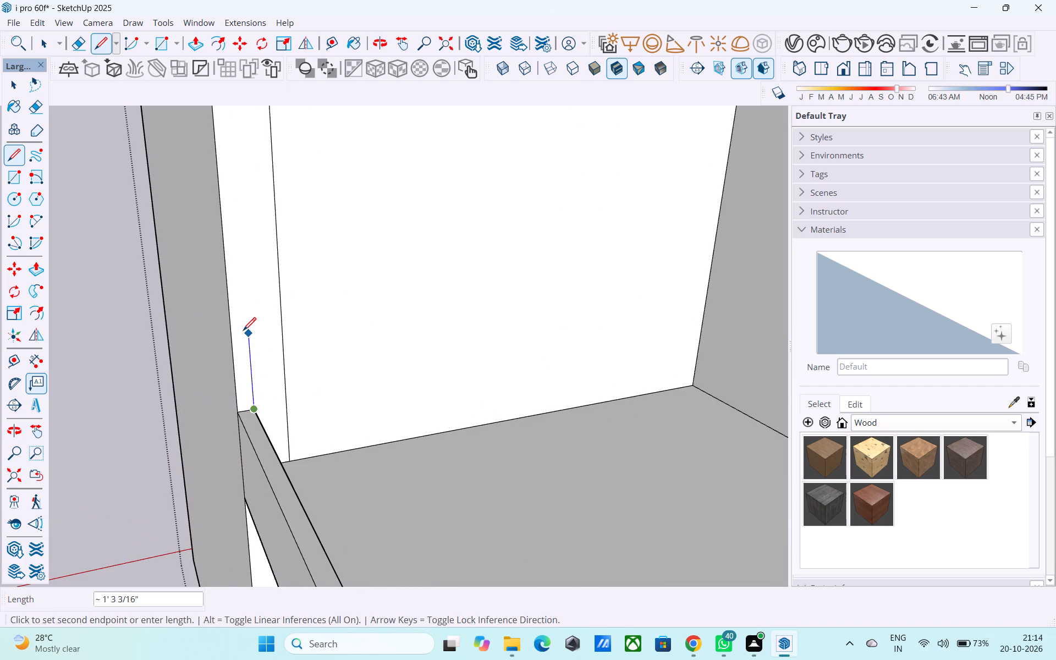
{"action": "type", "text": "2'"}
{"action": "key", "text": "Return"}
Draw a vertical rectangle along the short-end parapet's inner top edge, from the 2' line's top to the inner corner.
{"action": "key", "text": "r"}
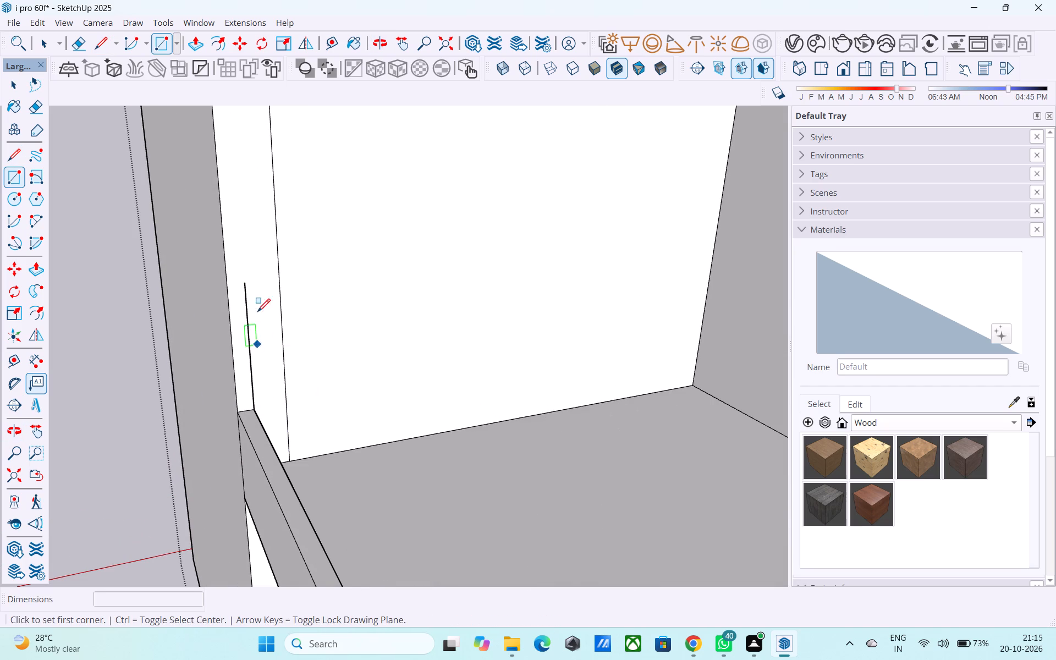
{"action": "left_click", "coordinate": [243, 284]}
{"action": "scroll", "coordinate": [243, 284], "scroll_direction": "down", "scroll_amount": 9}
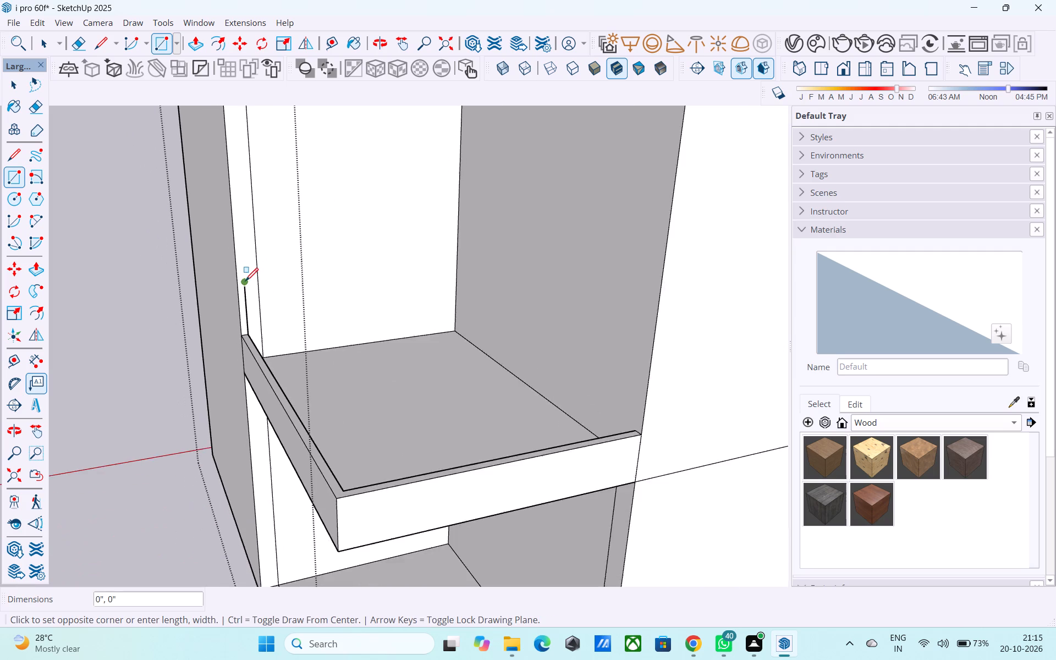
{"action": "scroll", "coordinate": [245, 282], "scroll_direction": "down", "scroll_amount": 5}
{"action": "scroll", "coordinate": [321, 398], "scroll_direction": "up", "scroll_amount": 12}
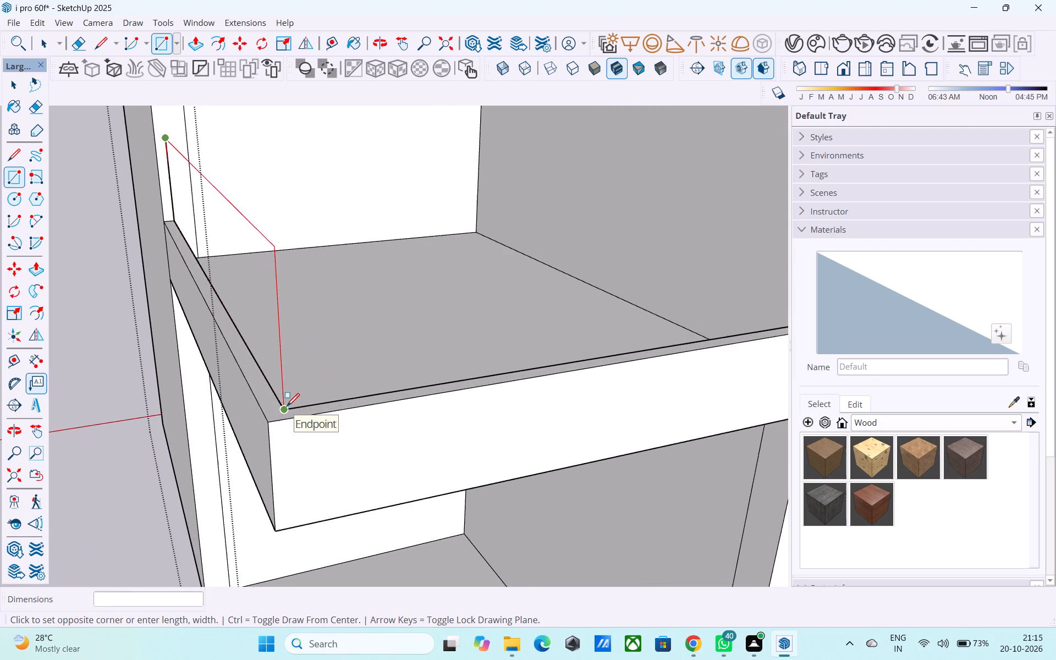
{"action": "left_click", "coordinate": [287, 408]}
Draw an adjoining 8' 6" by 2' vertical rectangle along the inner top edge of the long-side parapet.
{"action": "scroll", "coordinate": [286, 407], "scroll_direction": "down", "scroll_amount": 1}
{"action": "middle_click_drag", "start_coordinate": [282, 407], "coordinate": [263, 403]}
{"action": "left_click", "coordinate": [273, 244]}
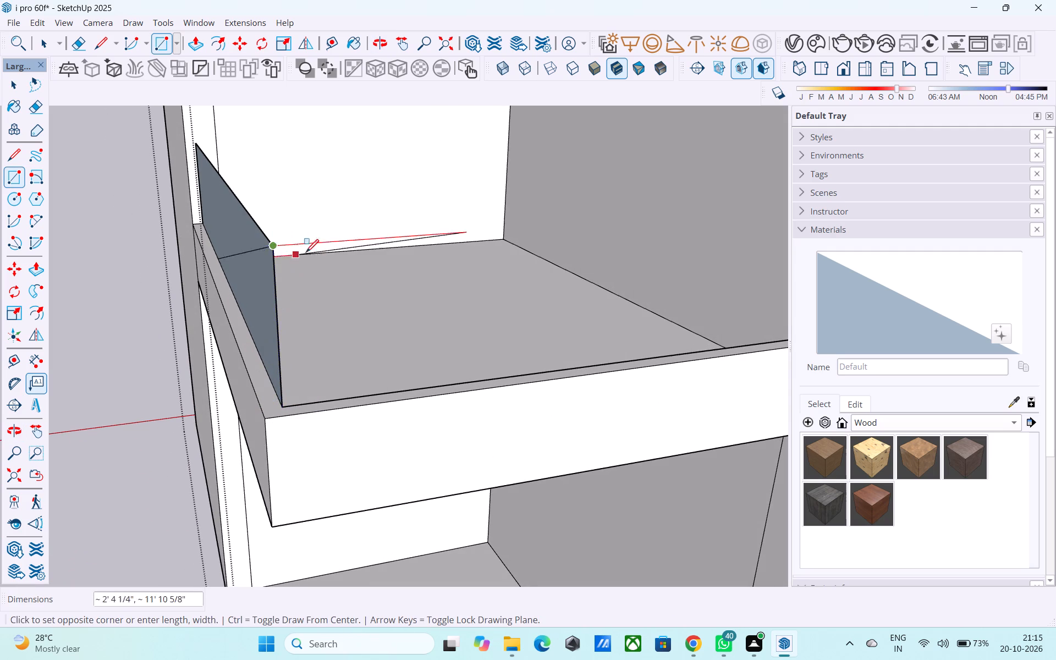
{"action": "scroll", "coordinate": [550, 296], "scroll_direction": "down", "scroll_amount": 3}
{"action": "middle_click_drag", "start_coordinate": [398, 318], "coordinate": [485, 323]}
{"action": "scroll", "coordinate": [311, 315], "scroll_direction": "down", "scroll_amount": 7}
{"action": "scroll", "coordinate": [538, 298], "scroll_direction": "up", "scroll_amount": 14}
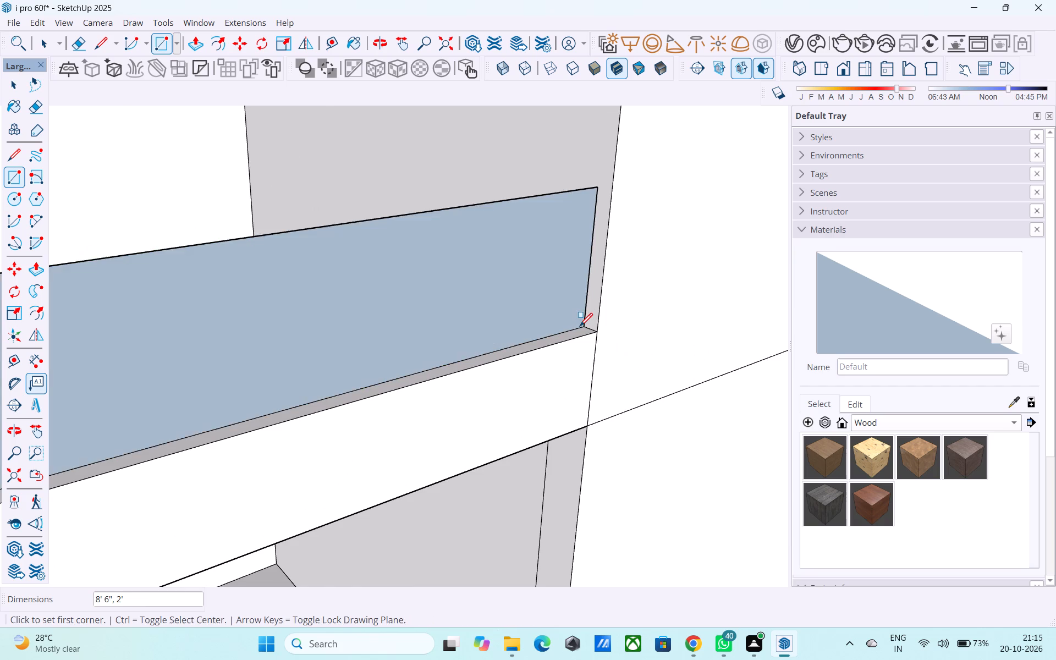
{"action": "left_click", "coordinate": [580, 327]}
{"action": "scroll", "coordinate": [580, 328], "scroll_direction": "down", "scroll_amount": 5}
Paint both railing panels above the parapet with the Glass_Basic_01 material from the Glass collection.
{"action": "left_click", "coordinate": [985, 422]}
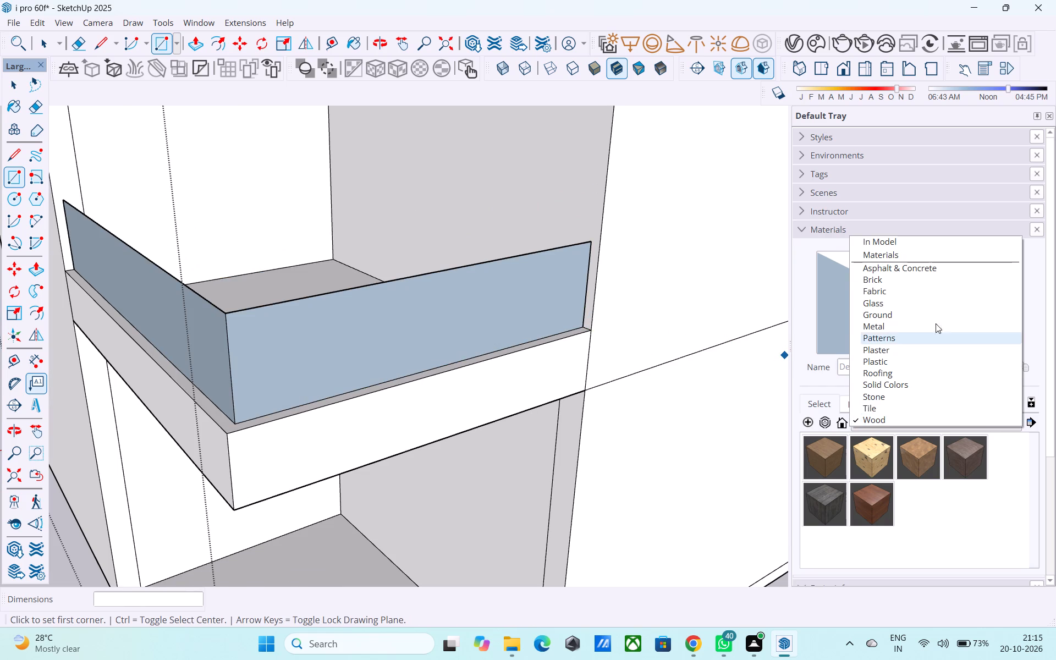
{"action": "left_click", "coordinate": [923, 302]}
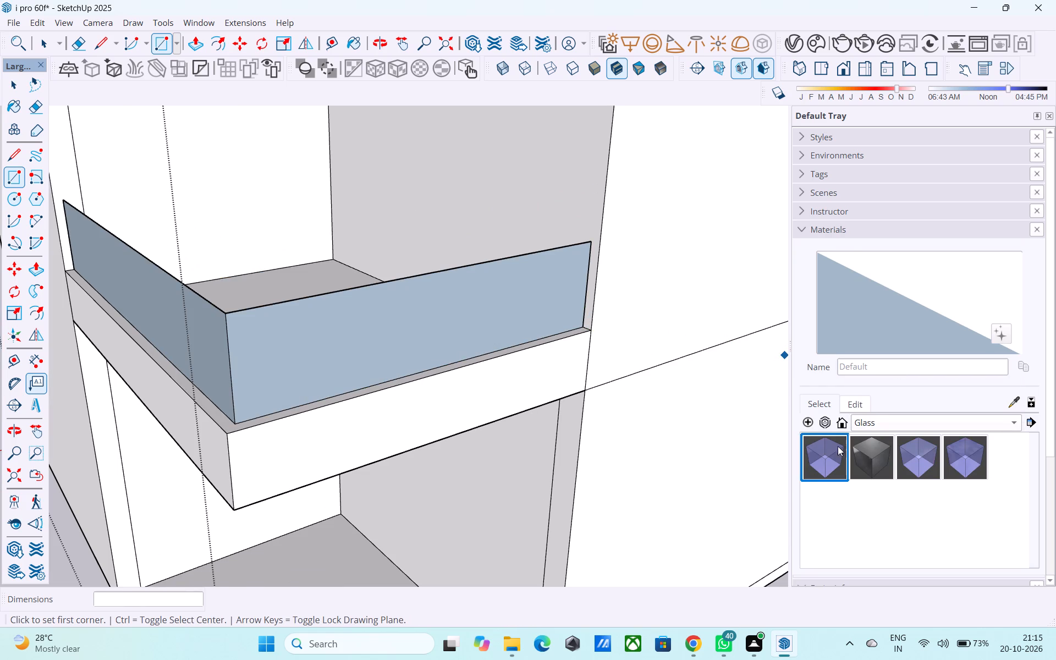
{"action": "left_click", "coordinate": [831, 450]}
{"action": "left_click", "coordinate": [425, 332]}
{"action": "left_click", "coordinate": [180, 313]}
Examine the glass railing and the open corner bays from outside, at low and raised viewpoints.
{"action": "scroll", "coordinate": [216, 335], "scroll_direction": "down", "scroll_amount": 3}
{"action": "middle_click_drag", "start_coordinate": [218, 348], "coordinate": [361, 302]}
{"action": "scroll", "coordinate": [388, 297], "scroll_direction": "down", "scroll_amount": 15}
{"action": "middle_click_drag", "start_coordinate": [437, 465], "coordinate": [420, 438]}
{"action": "scroll", "coordinate": [428, 298], "scroll_direction": "up", "scroll_amount": 4}
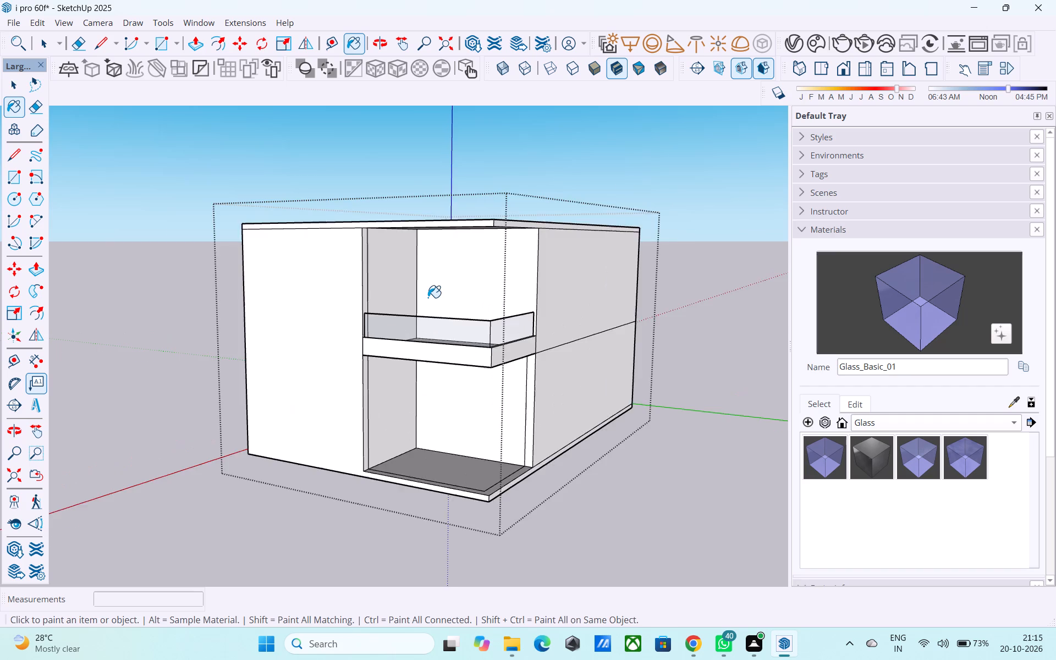
{"action": "scroll", "coordinate": [428, 298], "scroll_direction": "up", "scroll_amount": 1}
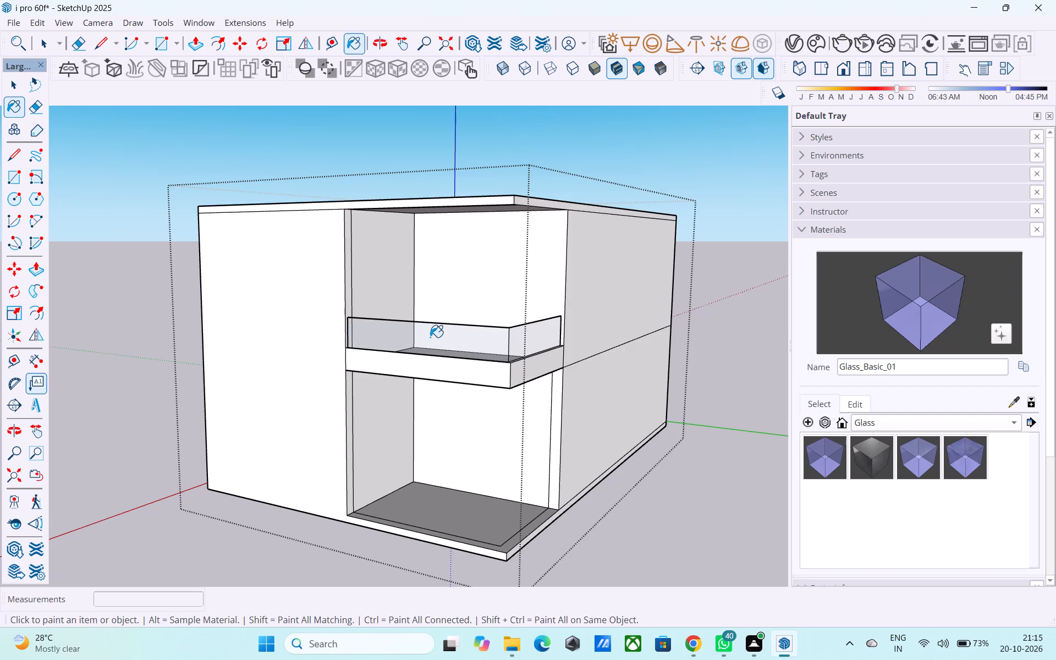
{"action": "middle_click_drag", "start_coordinate": [431, 335], "coordinate": [425, 312]}
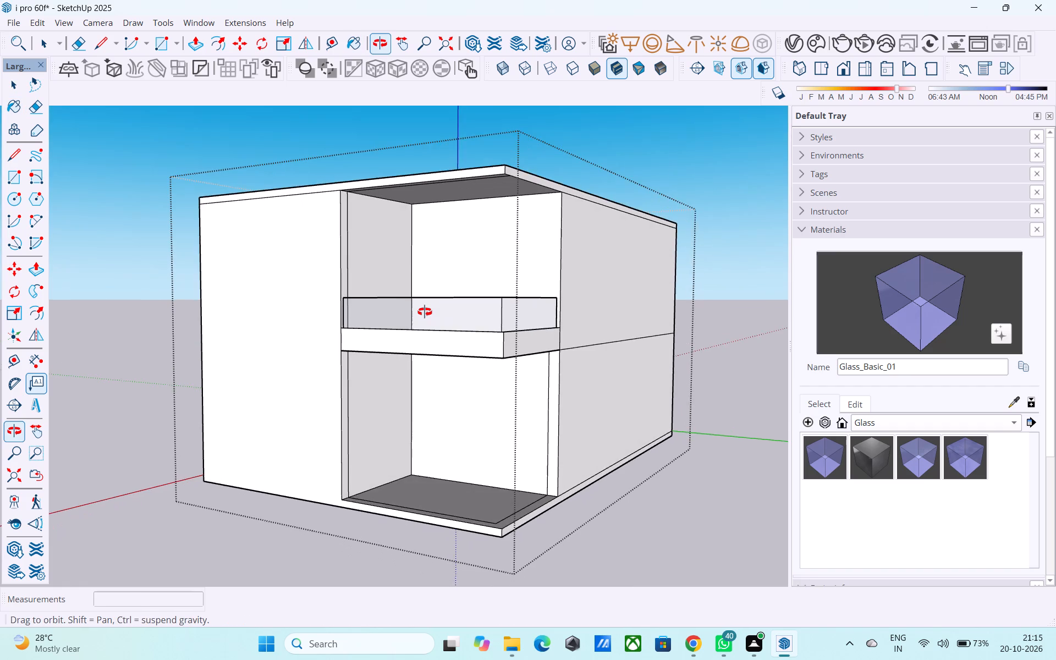
{"action": "middle_click_drag", "start_coordinate": [425, 312], "coordinate": [406, 313]}
{"action": "middle_click_drag", "start_coordinate": [406, 313], "coordinate": [425, 303]}
{"action": "scroll", "coordinate": [425, 305], "scroll_direction": "up", "scroll_amount": 3}
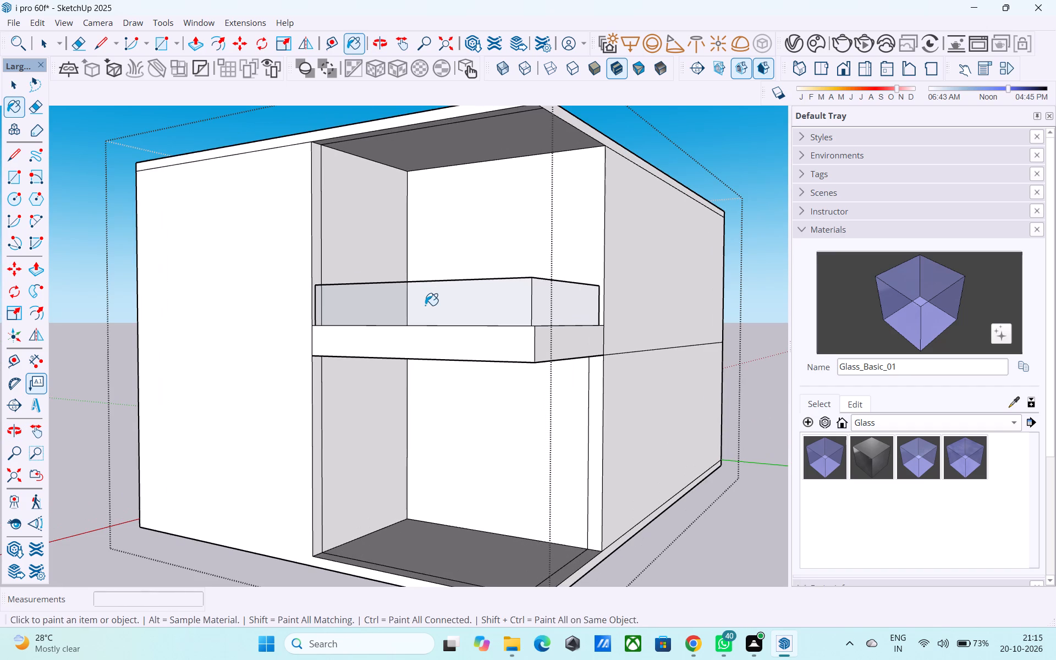
{"action": "scroll", "coordinate": [426, 308], "scroll_direction": "down", "scroll_amount": 4}
{"action": "middle_click_drag", "start_coordinate": [426, 307], "coordinate": [433, 349]}
{"action": "middle_click_drag", "start_coordinate": [417, 310], "coordinate": [414, 385]}
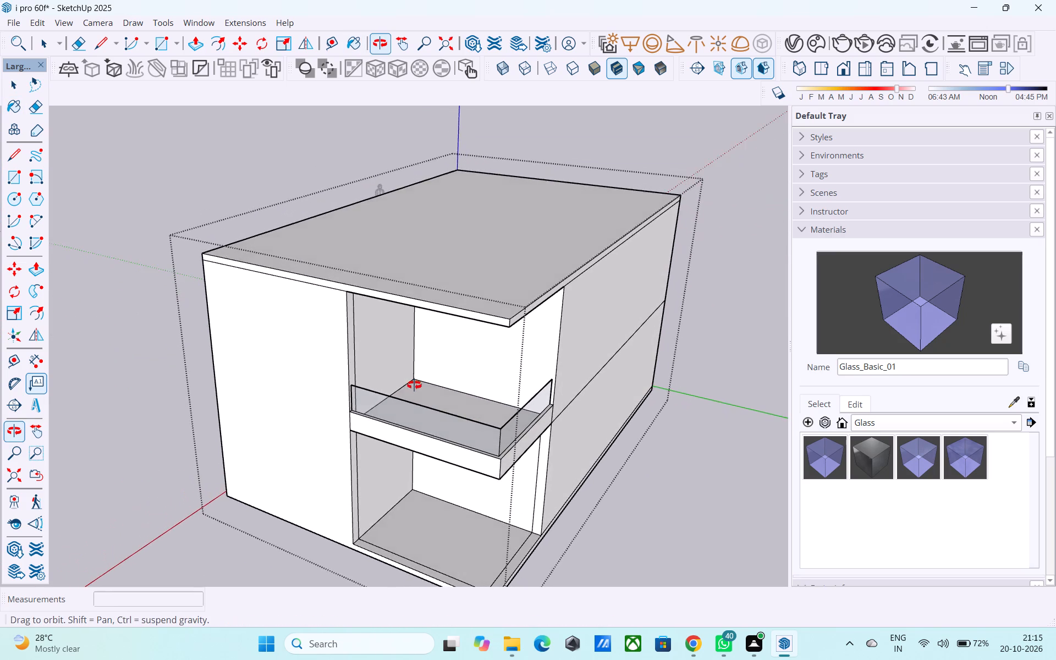
Copy the roof slab's short-end top edge, above the open bay, 9" inward across the roof face.
{"action": "middle_click_drag", "start_coordinate": [414, 385], "coordinate": [213, 465]}
{"action": "scroll", "coordinate": [274, 355], "scroll_direction": "up", "scroll_amount": 5}
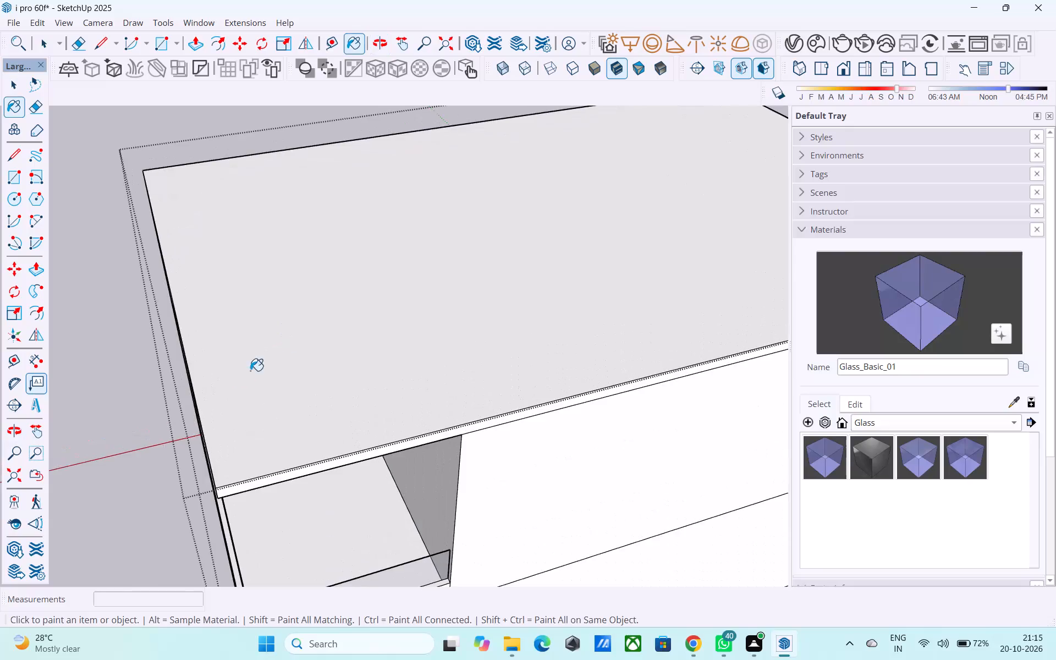
{"action": "middle_click_drag", "start_coordinate": [235, 384], "coordinate": [293, 343]}
{"action": "key", "text": "space"}
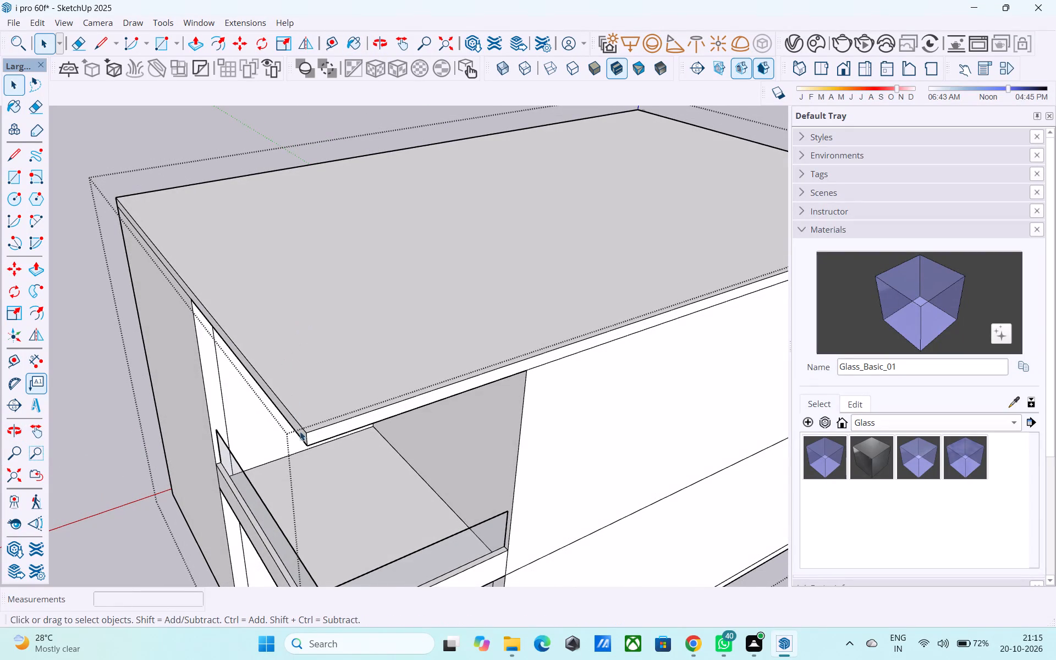
{"action": "scroll", "coordinate": [312, 429], "scroll_direction": "up", "scroll_amount": 5}
{"action": "left_click", "coordinate": [292, 427]}
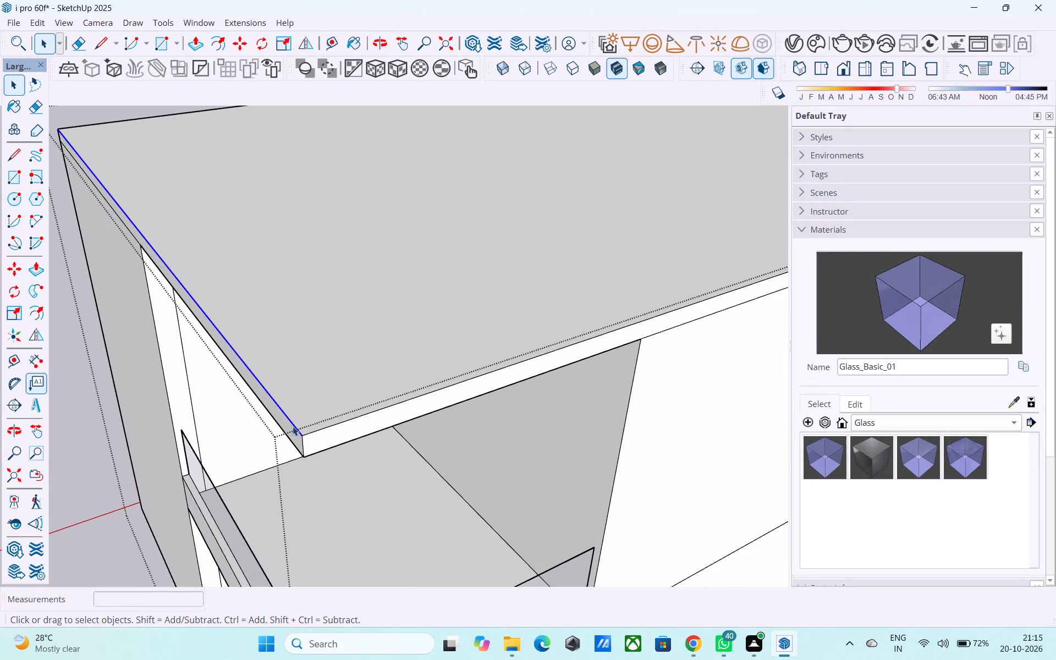
{"action": "key", "text": "m"}
{"action": "left_click", "coordinate": [305, 438]}
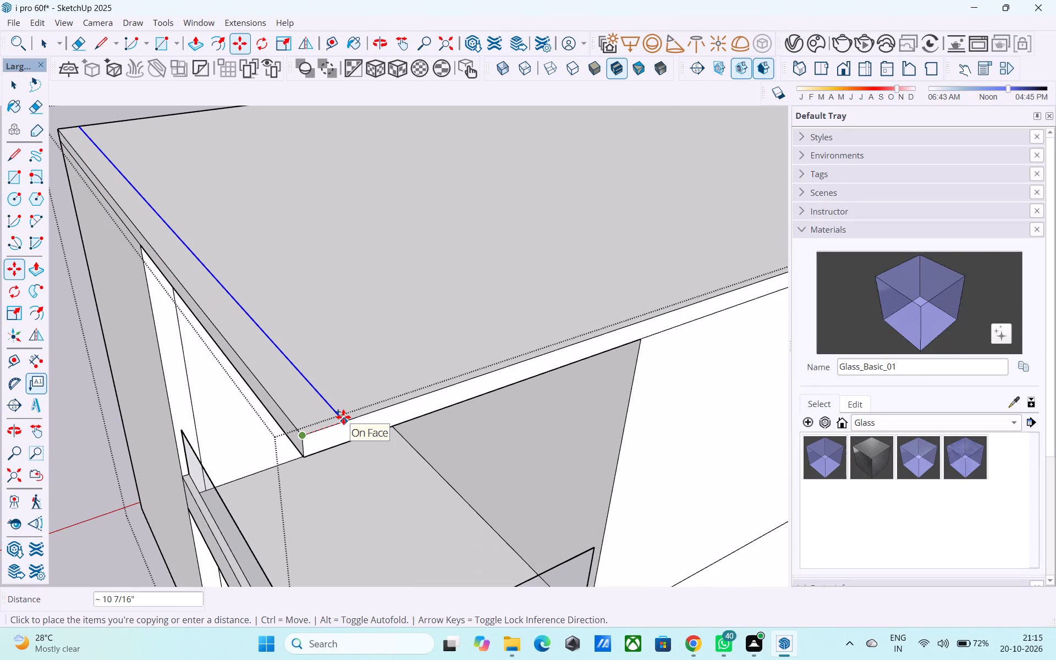
{"action": "key", "text": "9"}
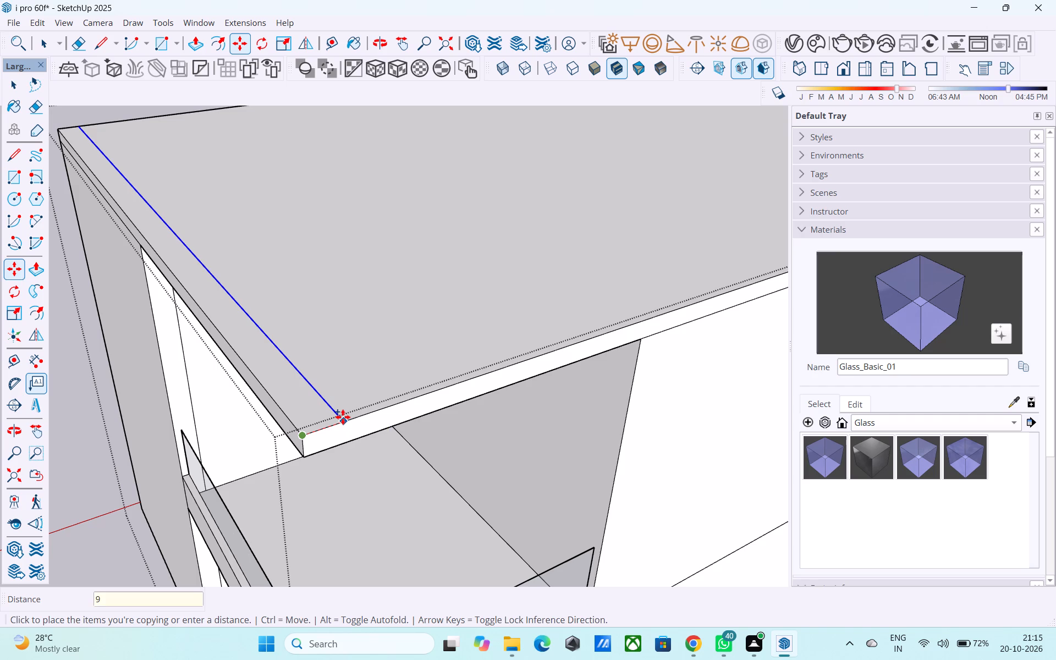
{"action": "key", "text": "shift+quotedbl"}
{"action": "key", "text": "Return"}
{"action": "key", "text": "space"}
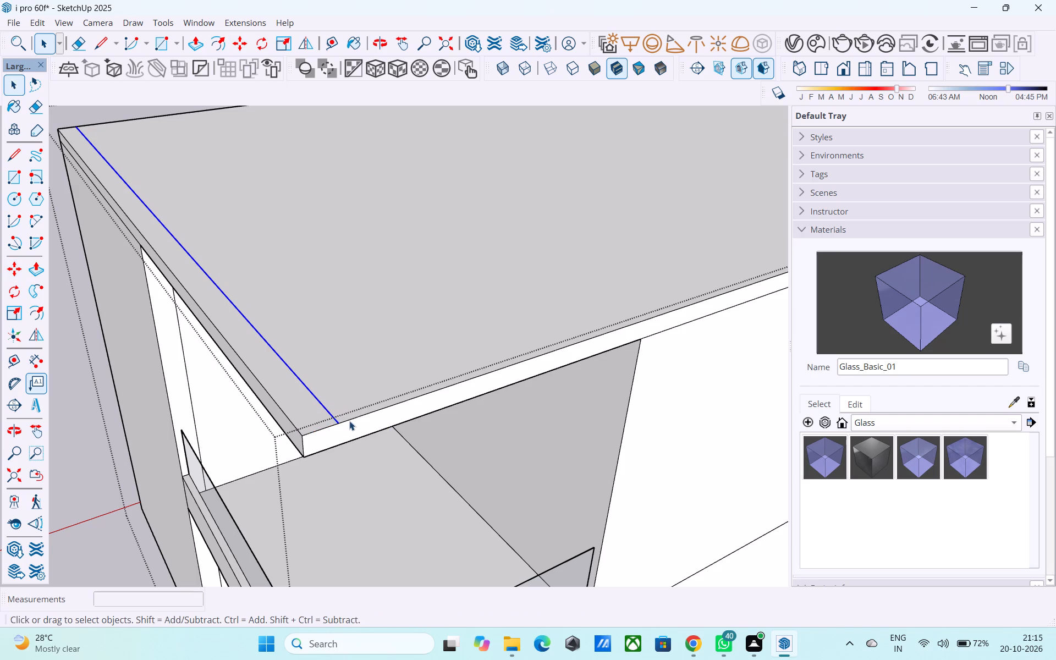
Copy the roof slab's long-side top edge, above the open bay, 6" inward from the 9" border line.
{"action": "left_click", "coordinate": [349, 417]}
{"action": "left_click", "coordinate": [347, 421]}
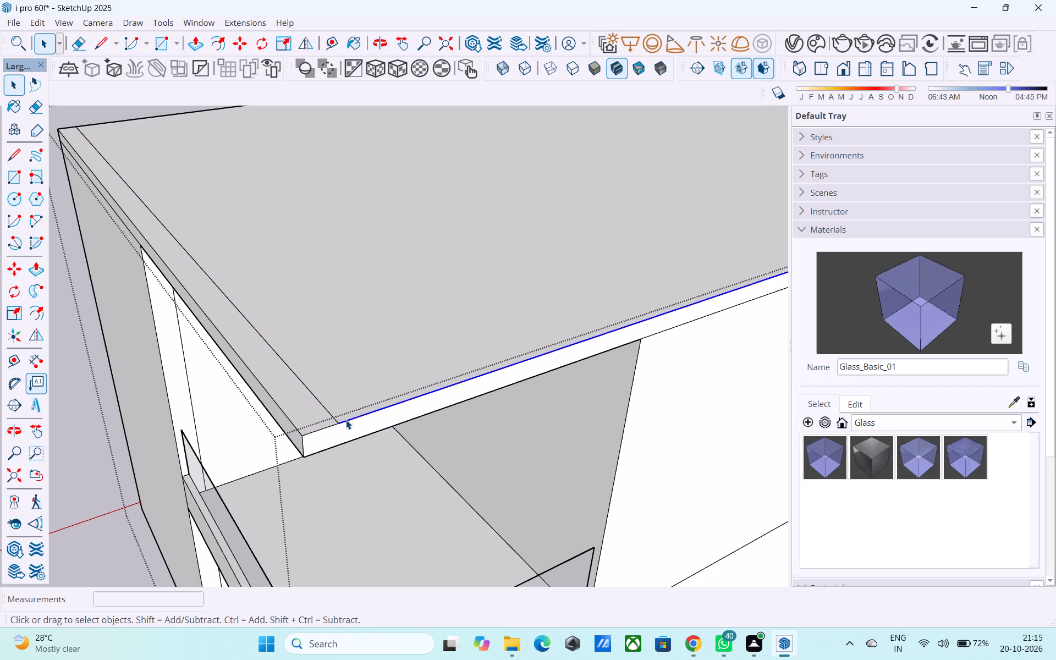
{"action": "key", "text": "m"}
{"action": "left_click", "coordinate": [343, 421]}
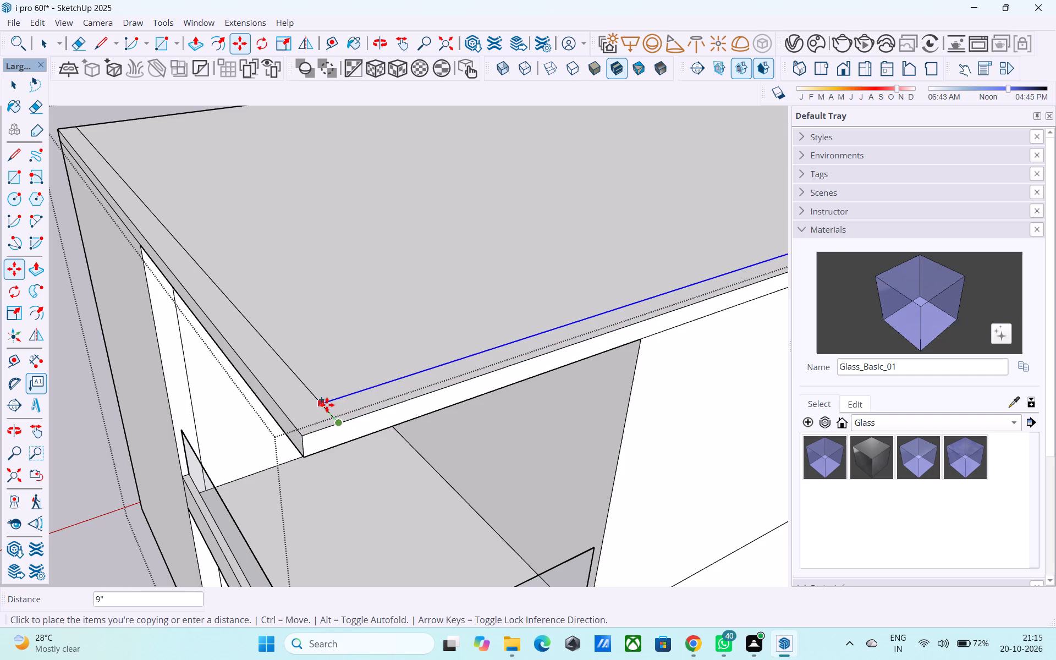
{"action": "left_click", "coordinate": [327, 405]}
{"action": "type", "text": "6\""}
{"action": "key", "text": "Return"}
{"action": "key", "text": "space"}
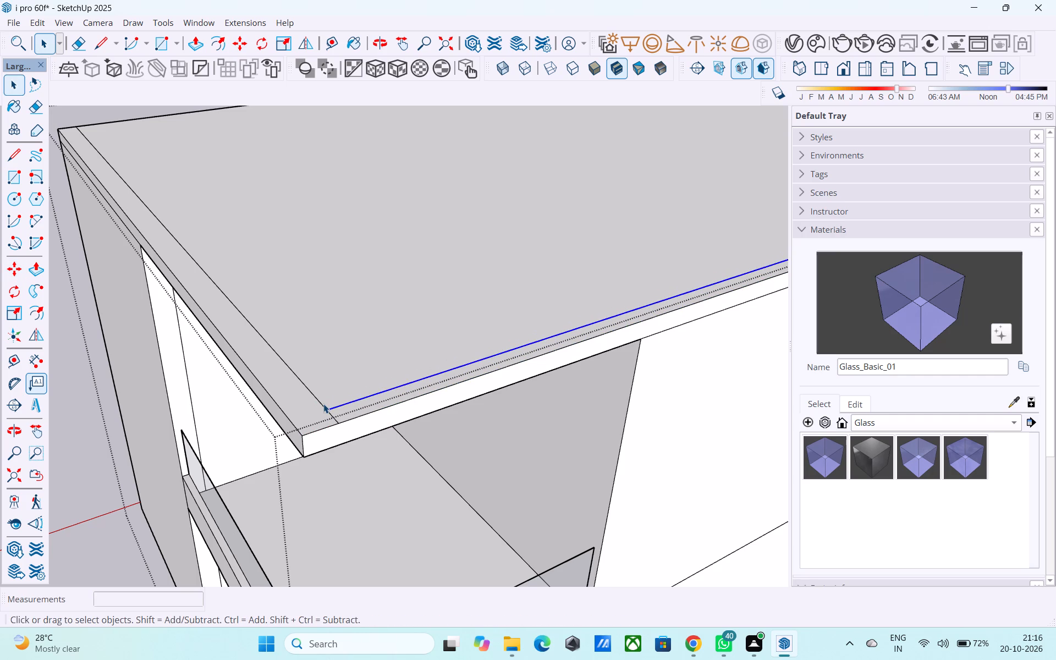
Examine the roof slab's border lines and remaining edges from above and at the opposite short-end corner.
{"action": "scroll", "coordinate": [324, 404], "scroll_direction": "down", "scroll_amount": 5}
{"action": "scroll", "coordinate": [550, 438], "scroll_direction": "down", "scroll_amount": 2}
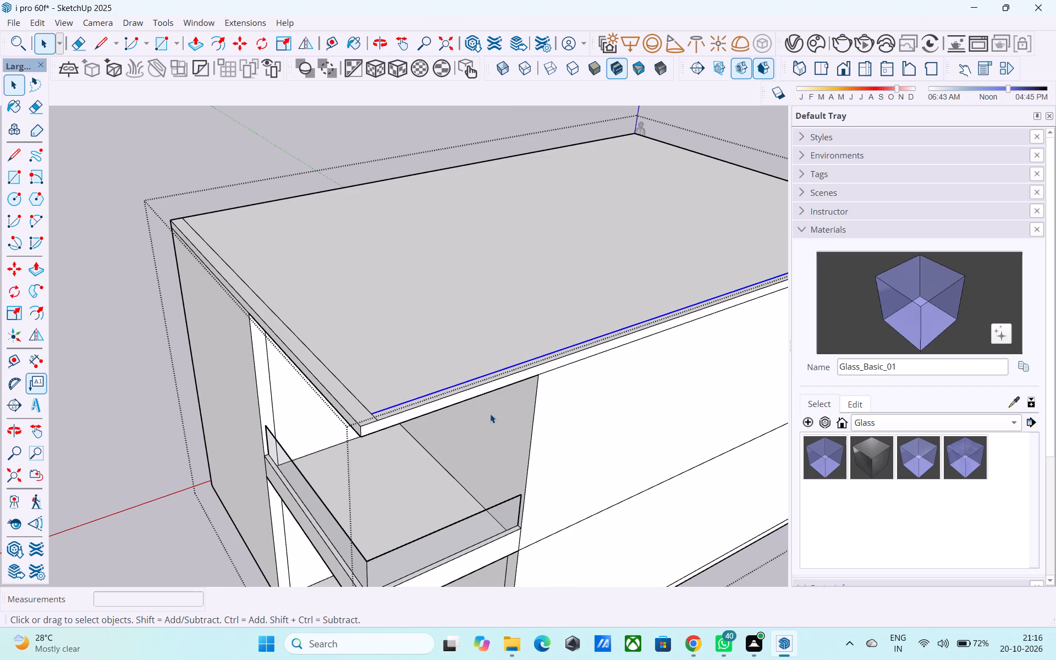
{"action": "scroll", "coordinate": [483, 400], "scroll_direction": "down", "scroll_amount": 2}
{"action": "middle_click_drag", "start_coordinate": [483, 400], "coordinate": [879, 397]}
{"action": "scroll", "coordinate": [248, 328], "scroll_direction": "down", "scroll_amount": 5}
{"action": "middle_click_drag", "start_coordinate": [229, 371], "coordinate": [462, 545]}
{"action": "scroll", "coordinate": [267, 327], "scroll_direction": "down", "scroll_amount": 3}
{"action": "scroll", "coordinate": [554, 397], "scroll_direction": "up", "scroll_amount": 4}
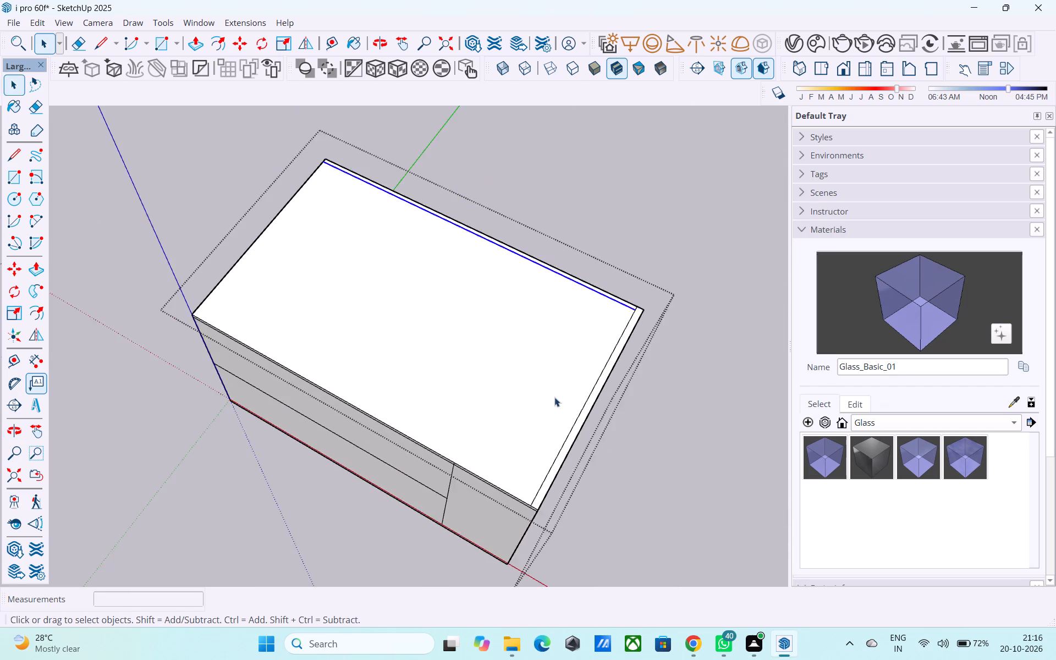
{"action": "scroll", "coordinate": [554, 397], "scroll_direction": "up", "scroll_amount": 1}
{"action": "middle_click_drag", "start_coordinate": [531, 413], "coordinate": [342, 267]}
{"action": "scroll", "coordinate": [347, 363], "scroll_direction": "up", "scroll_amount": 7}
{"action": "scroll", "coordinate": [254, 316], "scroll_direction": "down", "scroll_amount": 5}
{"action": "scroll", "coordinate": [279, 410], "scroll_direction": "up", "scroll_amount": 6}
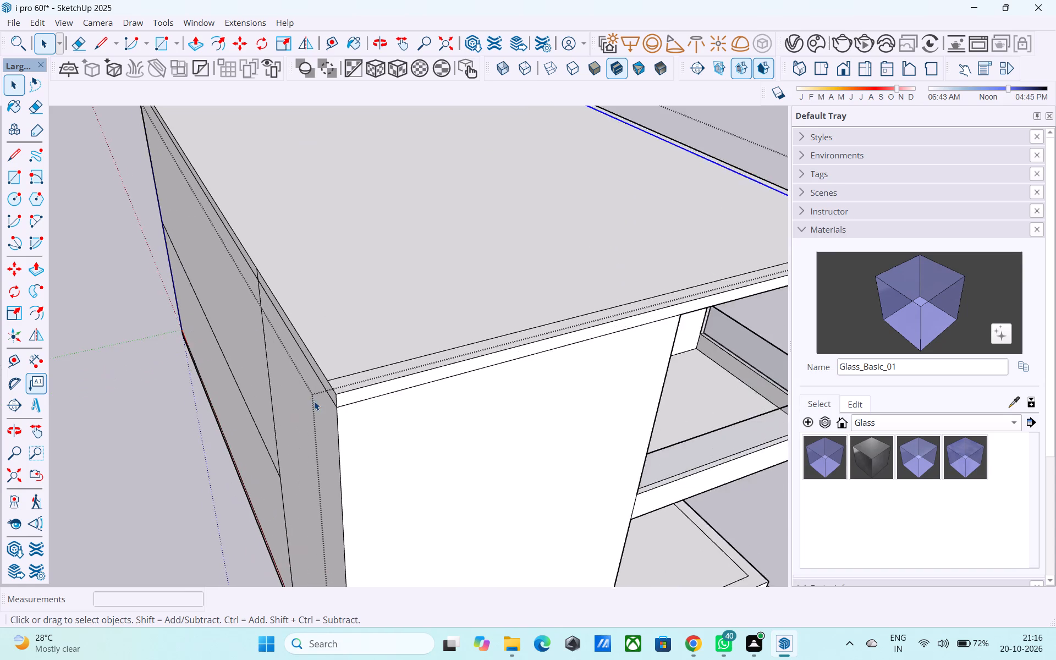
Copy the roof slab's top edge on the long side opposite the open bay 6" inward across the roof face.
{"action": "scroll", "coordinate": [314, 401], "scroll_direction": "up", "scroll_amount": 2}
{"action": "scroll", "coordinate": [302, 335], "scroll_direction": "up", "scroll_amount": 4}
{"action": "left_click", "coordinate": [307, 326]}
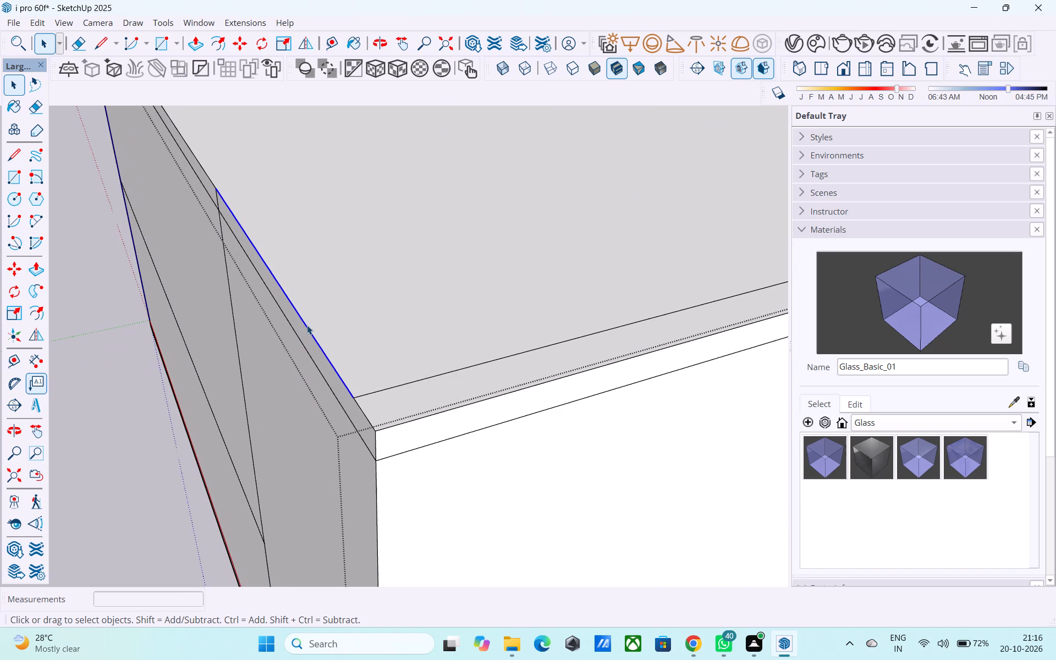
{"action": "scroll", "coordinate": [307, 328], "scroll_direction": "down", "scroll_amount": 5}
{"action": "middle_click_drag", "start_coordinate": [306, 328], "coordinate": [337, 396], "text": "shift"}
{"action": "scroll", "coordinate": [220, 302], "scroll_direction": "up", "scroll_amount": 4, "text": "shift"}
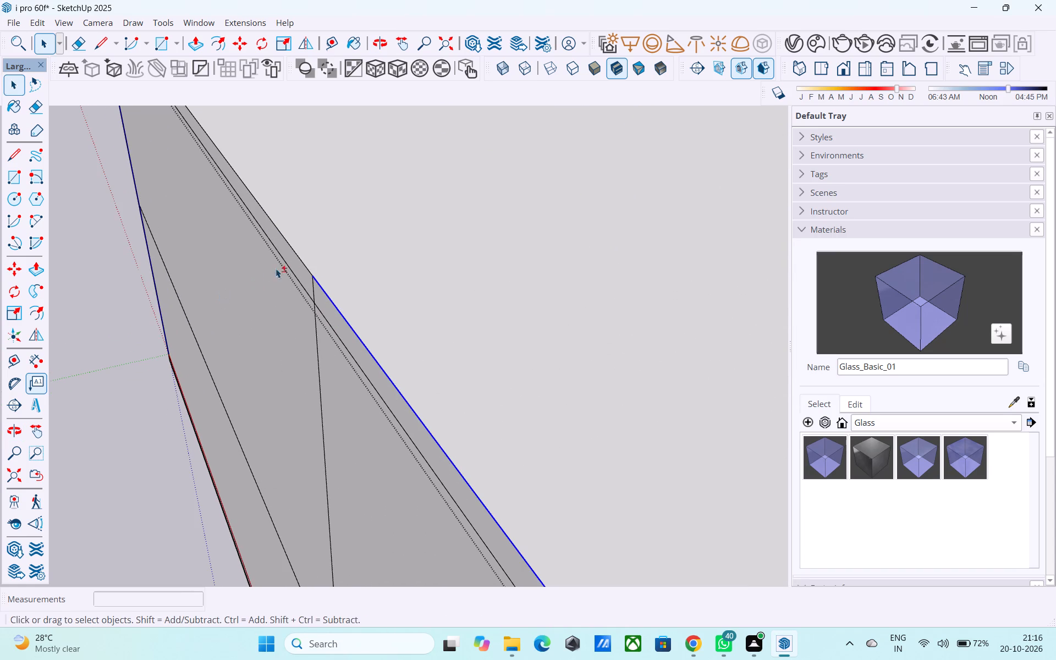
{"action": "left_click", "coordinate": [301, 260], "text": "shift"}
{"action": "scroll", "coordinate": [254, 266], "scroll_direction": "down", "scroll_amount": 14, "text": "shift"}
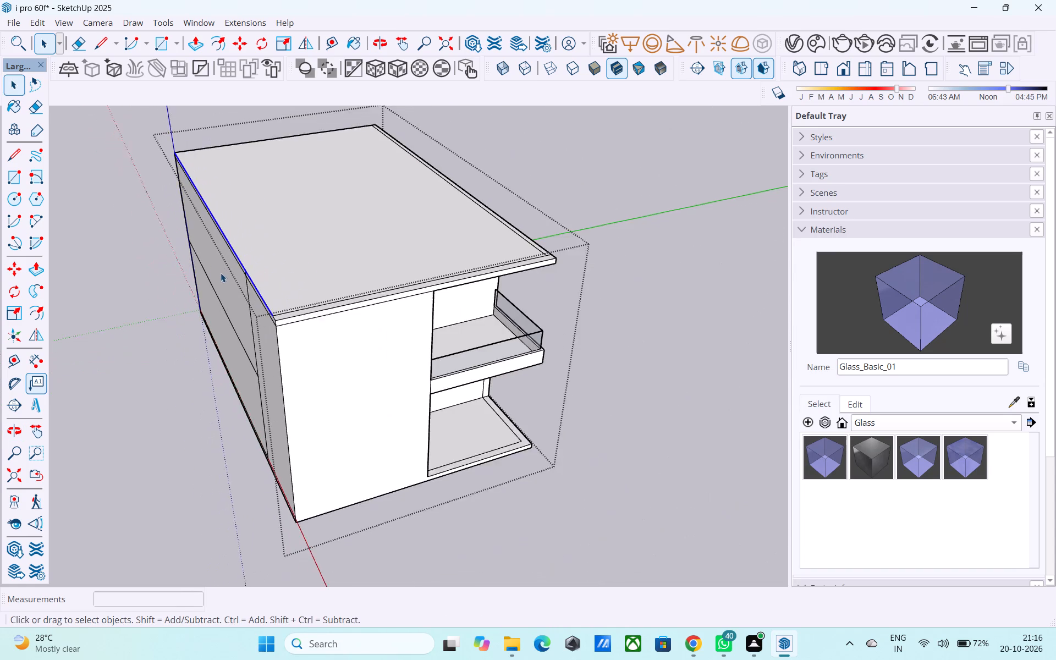
{"action": "middle_click_drag", "start_coordinate": [219, 273], "coordinate": [240, 333], "text": "shift"}
{"action": "key", "text": "m"}
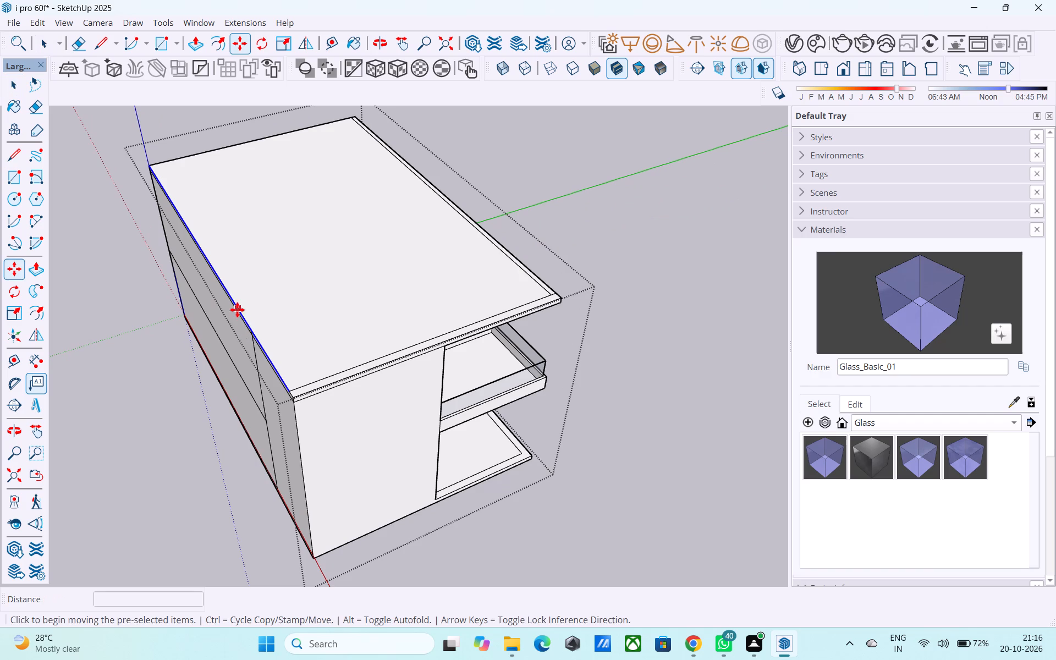
{"action": "scroll", "coordinate": [290, 393], "scroll_direction": "up", "scroll_amount": 13}
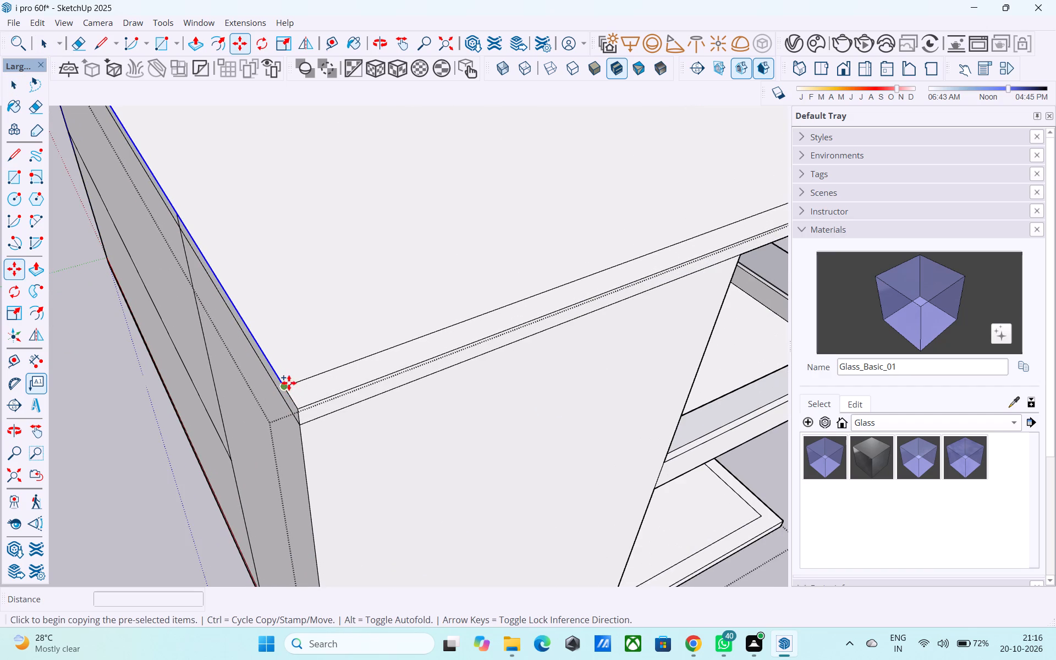
{"action": "left_click", "coordinate": [283, 384]}
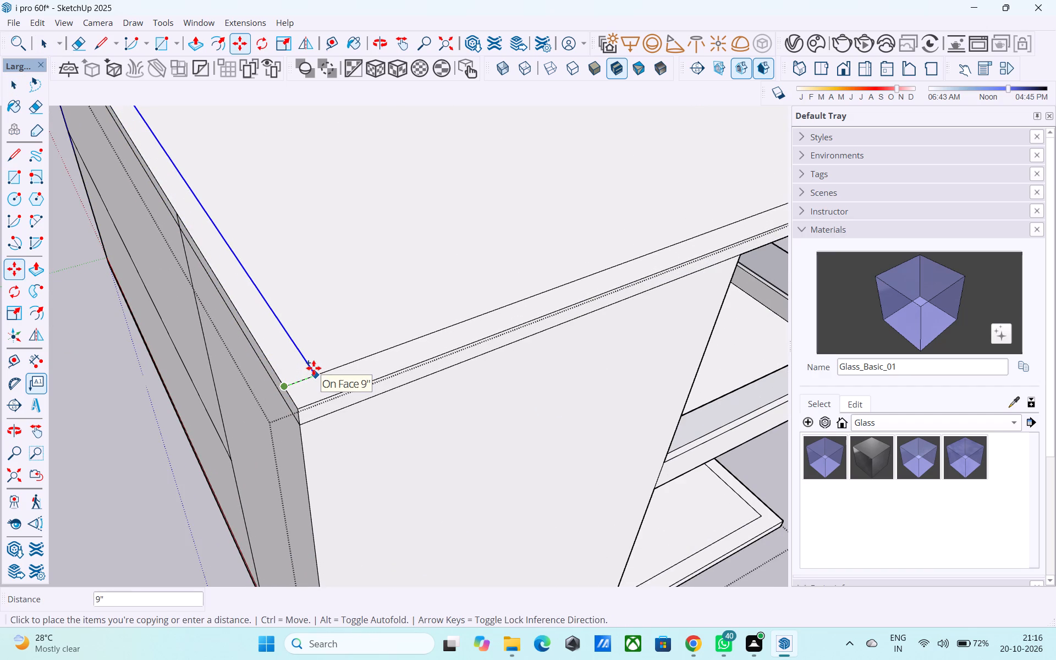
{"action": "type", "text": "6\""}
{"action": "key", "text": "Return"}
{"action": "key", "text": "space"}
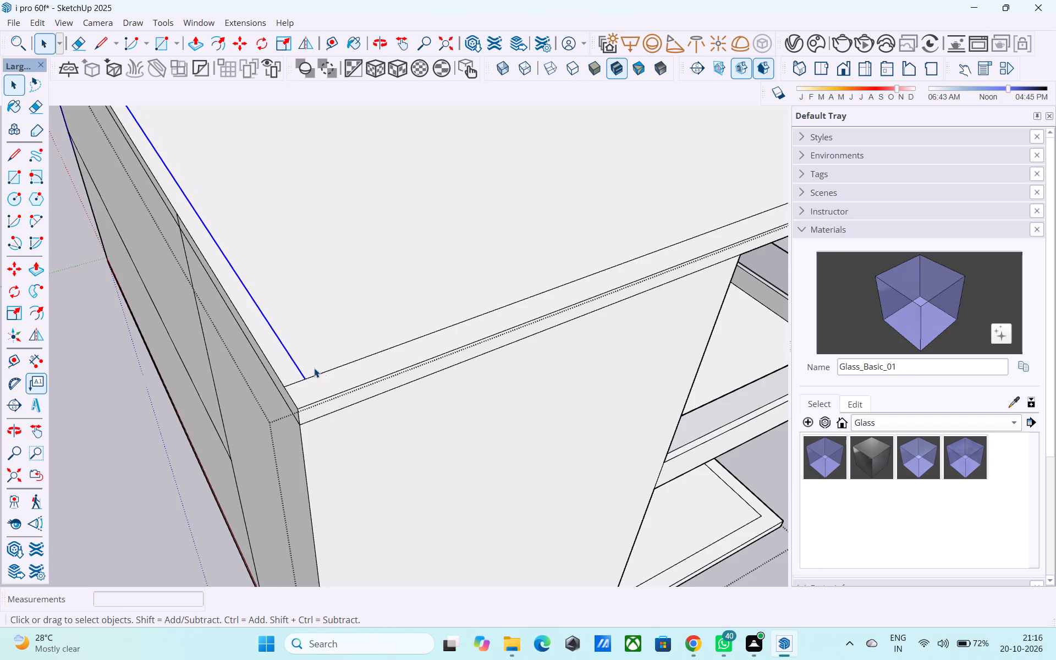
Copy the roof slab's top edge on the short end away from the open bay 6" inward across the roof face.
{"action": "scroll", "coordinate": [370, 411], "scroll_direction": "down", "scroll_amount": 2}
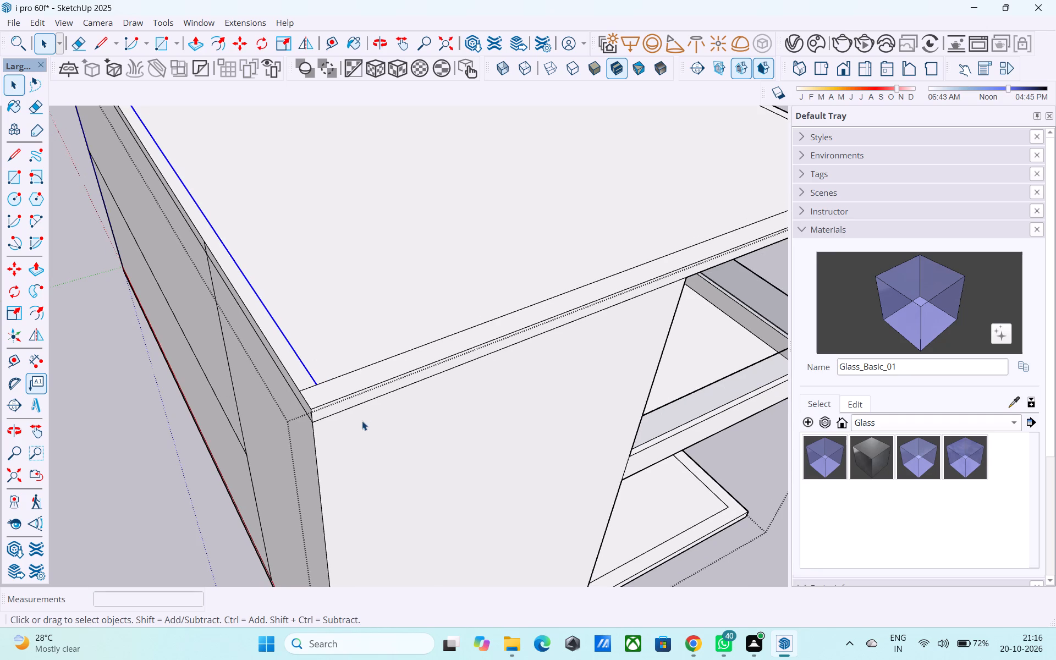
{"action": "scroll", "coordinate": [362, 421], "scroll_direction": "down", "scroll_amount": 14}
{"action": "middle_click_drag", "start_coordinate": [436, 446], "coordinate": [760, 424]}
{"action": "scroll", "coordinate": [582, 248], "scroll_direction": "up", "scroll_amount": 5}
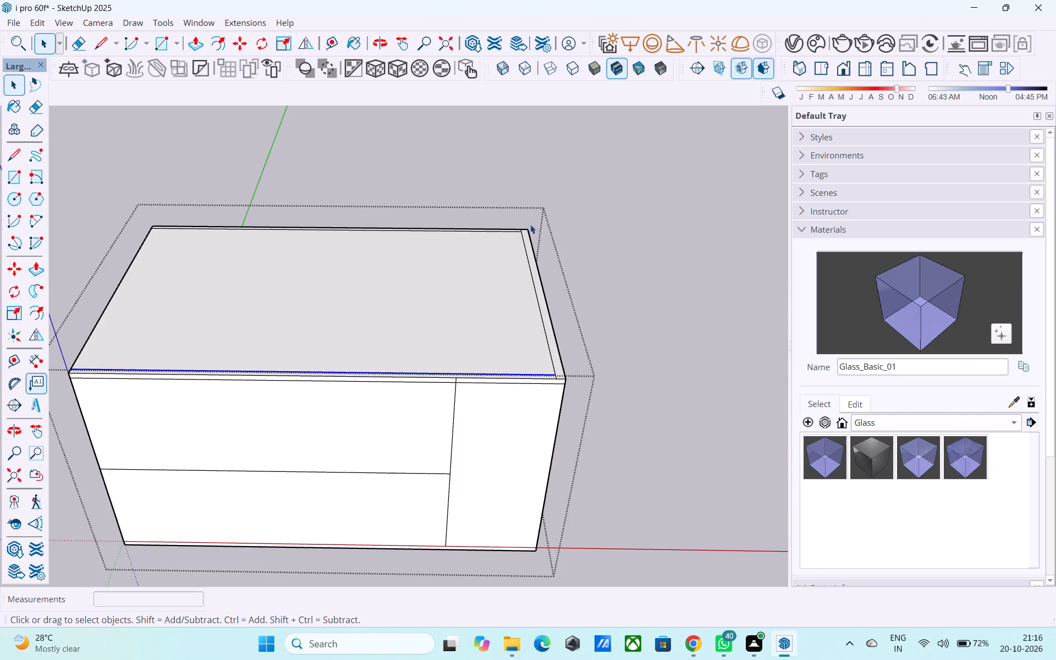
{"action": "scroll", "coordinate": [664, 205], "scroll_direction": "down", "scroll_amount": 3}
{"action": "middle_click_drag", "start_coordinate": [332, 313], "coordinate": [491, 316]}
{"action": "scroll", "coordinate": [305, 382], "scroll_direction": "up", "scroll_amount": 4}
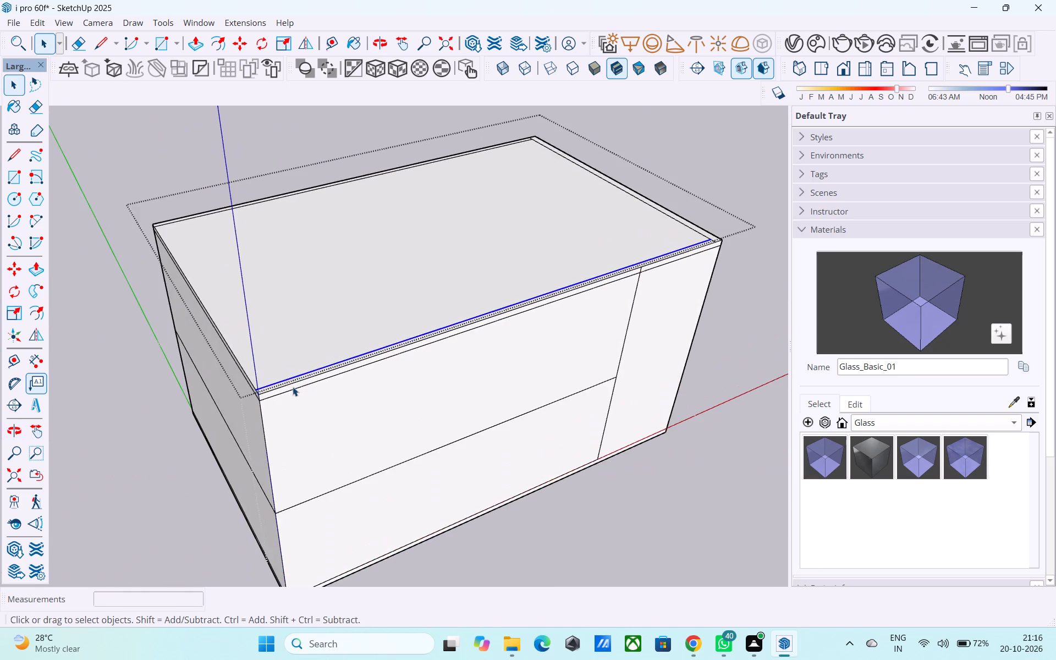
{"action": "middle_click_drag", "start_coordinate": [266, 390], "coordinate": [290, 360]}
{"action": "scroll", "coordinate": [272, 372], "scroll_direction": "up", "scroll_amount": 8}
{"action": "left_click", "coordinate": [282, 335]}
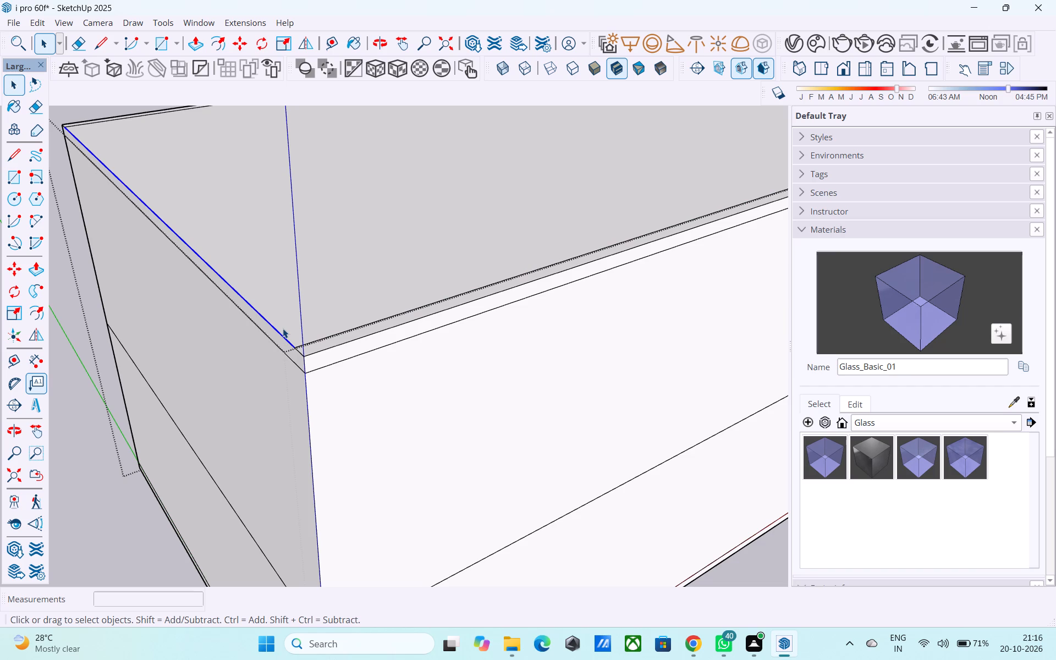
{"action": "scroll", "coordinate": [308, 373], "scroll_direction": "down", "scroll_amount": 9}
{"action": "middle_click_drag", "start_coordinate": [325, 399], "coordinate": [333, 465]}
{"action": "scroll", "coordinate": [318, 455], "scroll_direction": "up", "scroll_amount": 5}
{"action": "middle_click_drag", "start_coordinate": [313, 454], "coordinate": [305, 449]}
{"action": "key", "text": "m"}
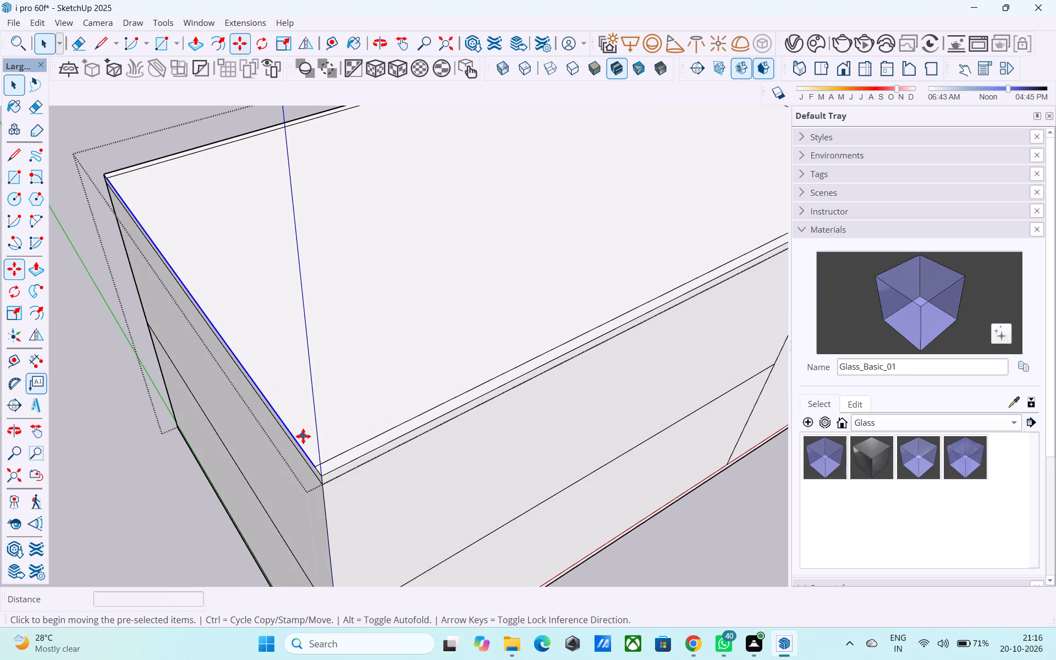
{"action": "scroll", "coordinate": [312, 461], "scroll_direction": "up", "scroll_amount": 4}
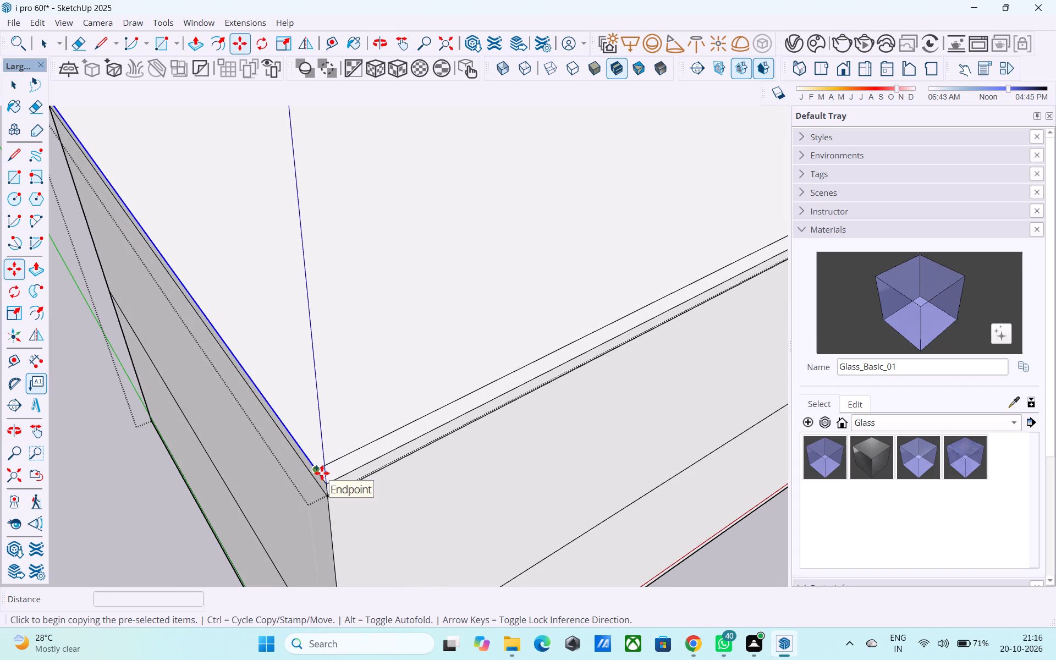
{"action": "left_click", "coordinate": [319, 467]}
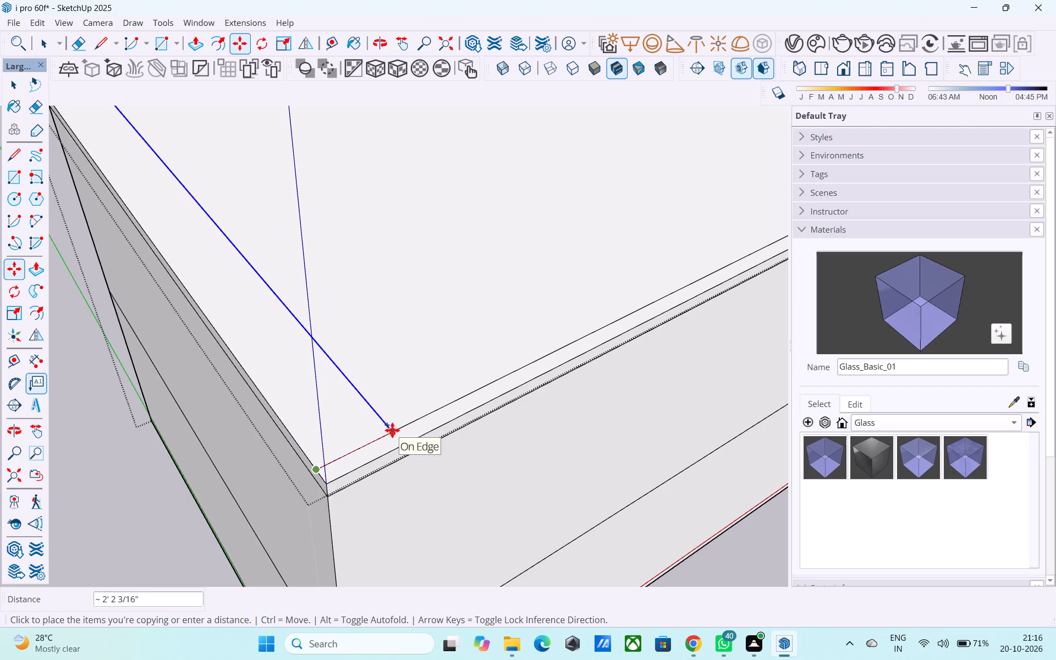
{"action": "key", "text": "6"}
{"action": "key", "text": "shift+quotedbl"}
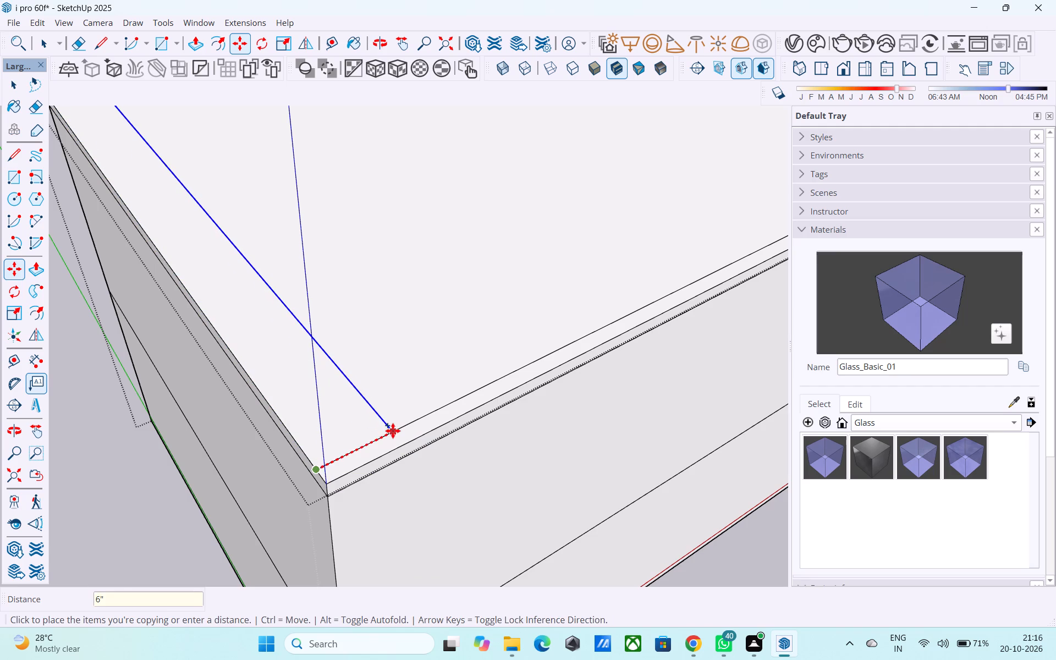
{"action": "key", "text": "Return"}
Erase the border-line stubs at both roof corners of the short end away from the open bay.
{"action": "key", "text": "e"}
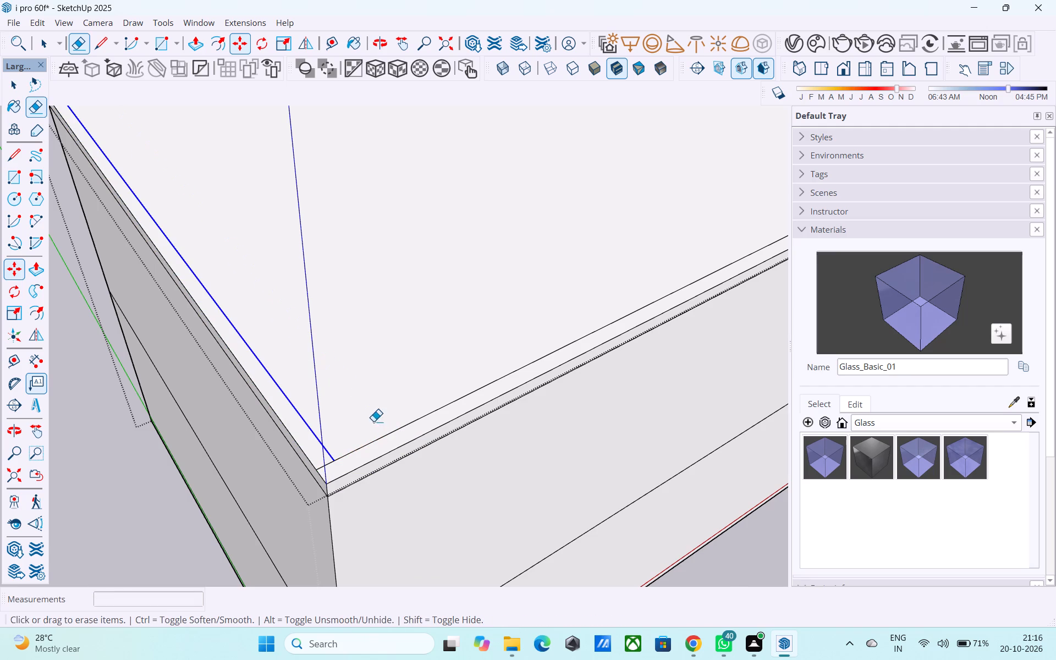
{"action": "scroll", "coordinate": [344, 470], "scroll_direction": "up", "scroll_amount": 4}
{"action": "left_click_drag", "start_coordinate": [320, 460], "coordinate": [315, 459]}
{"action": "scroll", "coordinate": [327, 468], "scroll_direction": "down", "scroll_amount": 12}
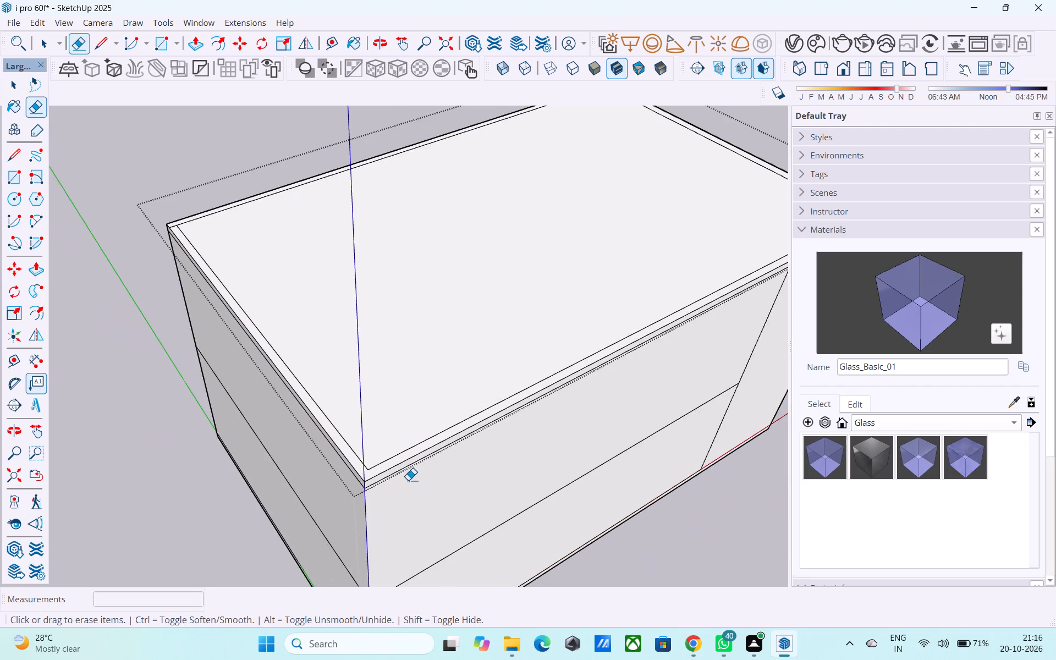
{"action": "middle_click_drag", "start_coordinate": [335, 496], "coordinate": [717, 455]}
{"action": "middle_click_drag", "start_coordinate": [291, 381], "coordinate": [309, 458]}
{"action": "scroll", "coordinate": [272, 437], "scroll_direction": "up", "scroll_amount": 4}
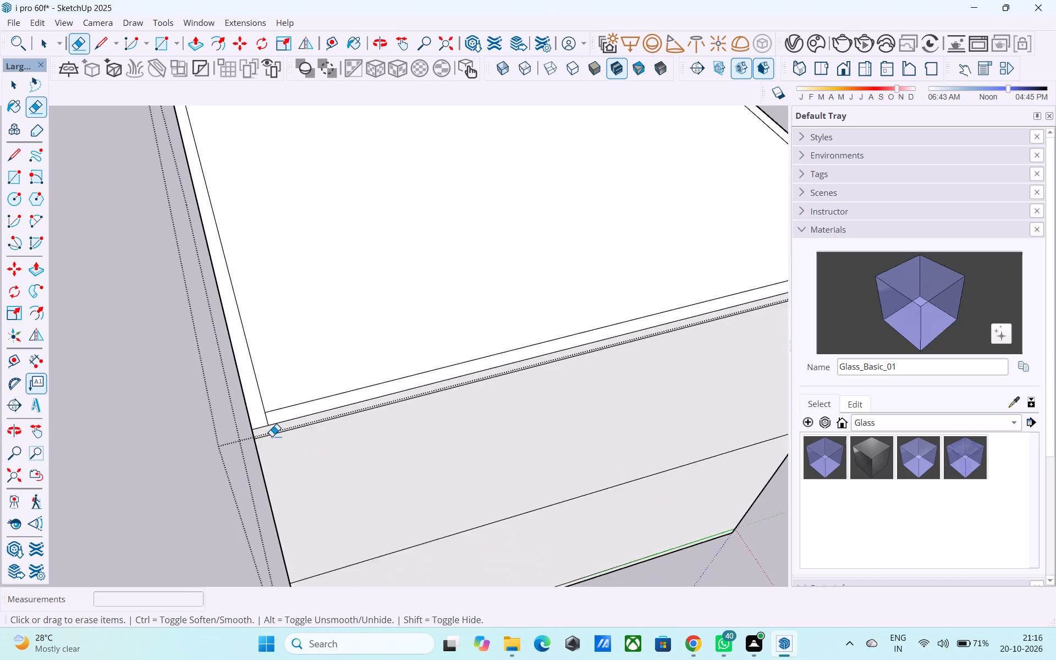
{"action": "scroll", "coordinate": [272, 436], "scroll_direction": "up", "scroll_amount": 14}
{"action": "left_click", "coordinate": [264, 420]}
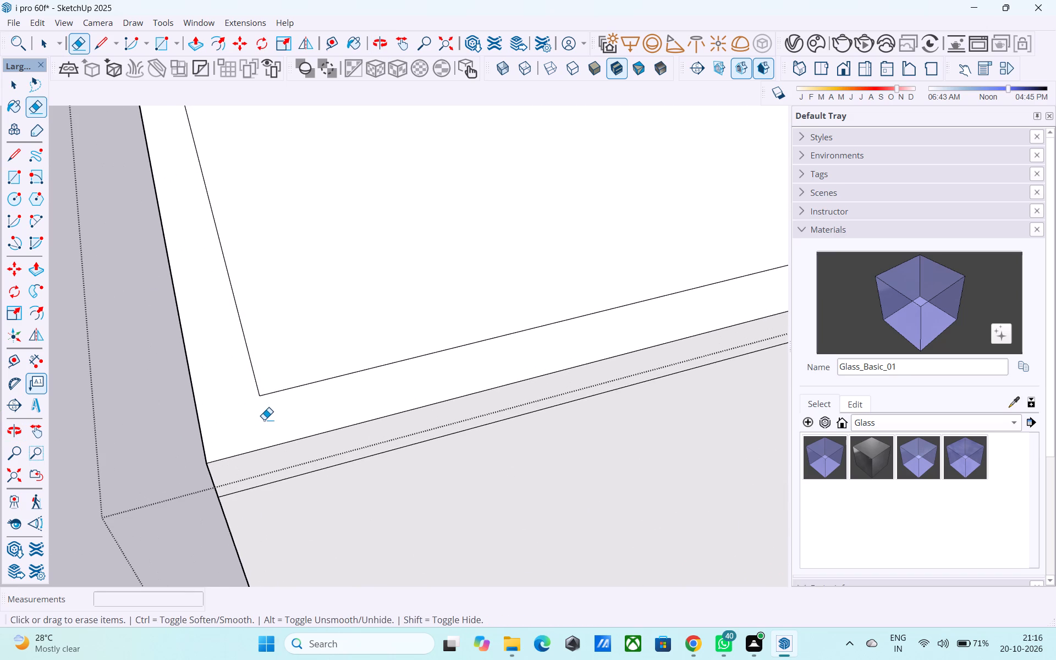
Erase the border-line stub between the inner border corner and the roof slab's edge above the open bay.
{"action": "scroll", "coordinate": [409, 465], "scroll_direction": "down", "scroll_amount": 20}
{"action": "scroll", "coordinate": [409, 465], "scroll_direction": "down", "scroll_amount": 1}
{"action": "middle_click_drag", "start_coordinate": [303, 490], "coordinate": [536, 492]}
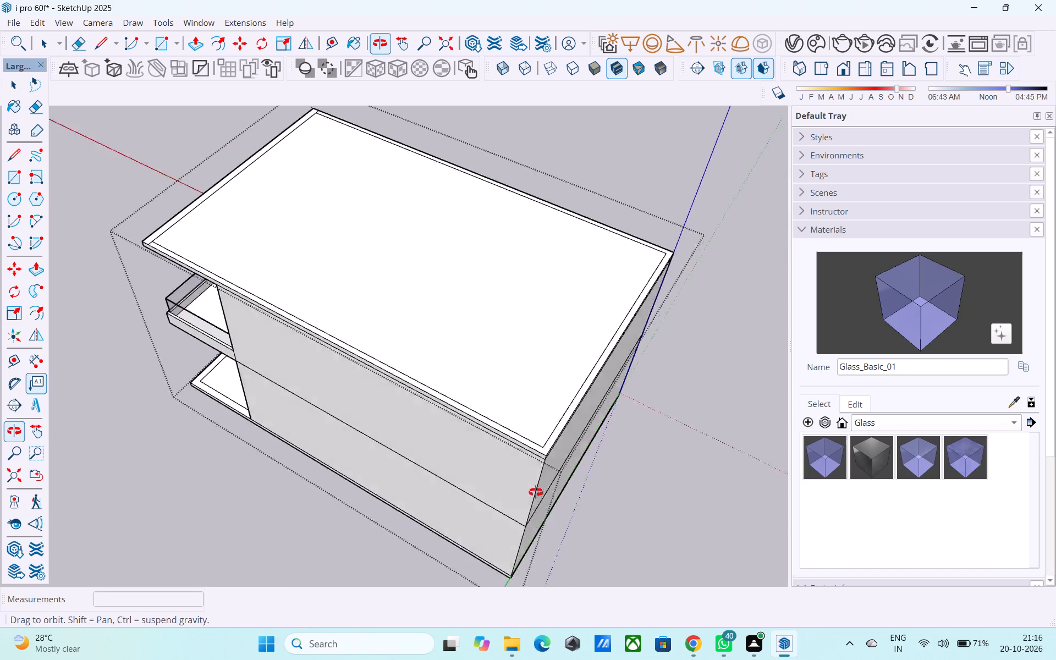
{"action": "middle_click_drag", "start_coordinate": [536, 492], "coordinate": [588, 478]}
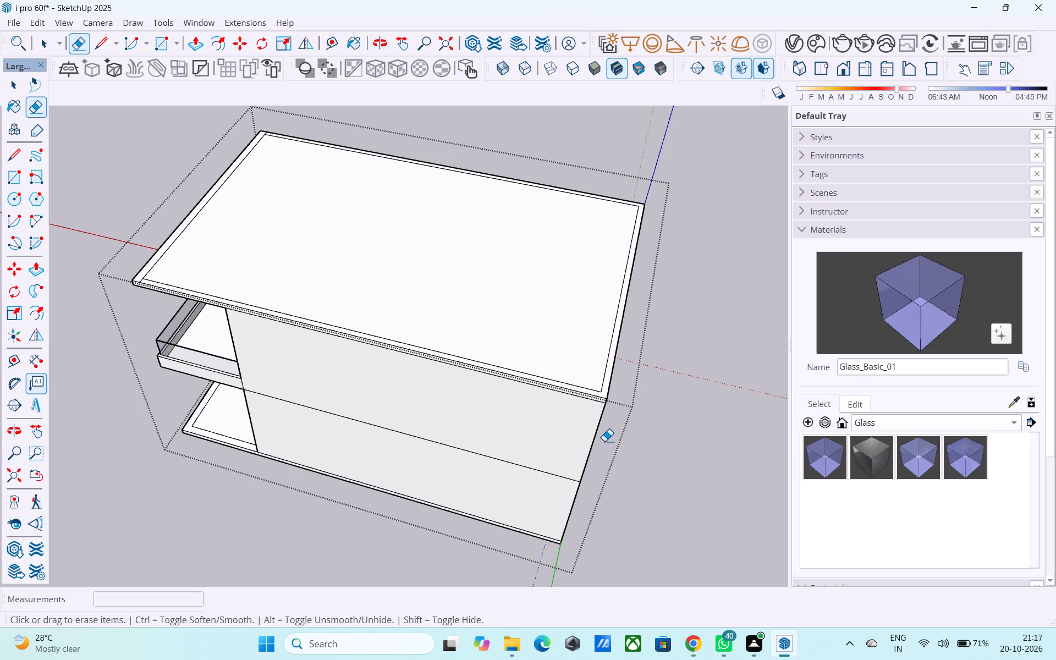
{"action": "scroll", "coordinate": [641, 381], "scroll_direction": "down", "scroll_amount": 4}
{"action": "middle_click_drag", "start_coordinate": [342, 328], "coordinate": [549, 385]}
{"action": "scroll", "coordinate": [464, 400], "scroll_direction": "up", "scroll_amount": 3}
{"action": "scroll", "coordinate": [268, 376], "scroll_direction": "up", "scroll_amount": 2}
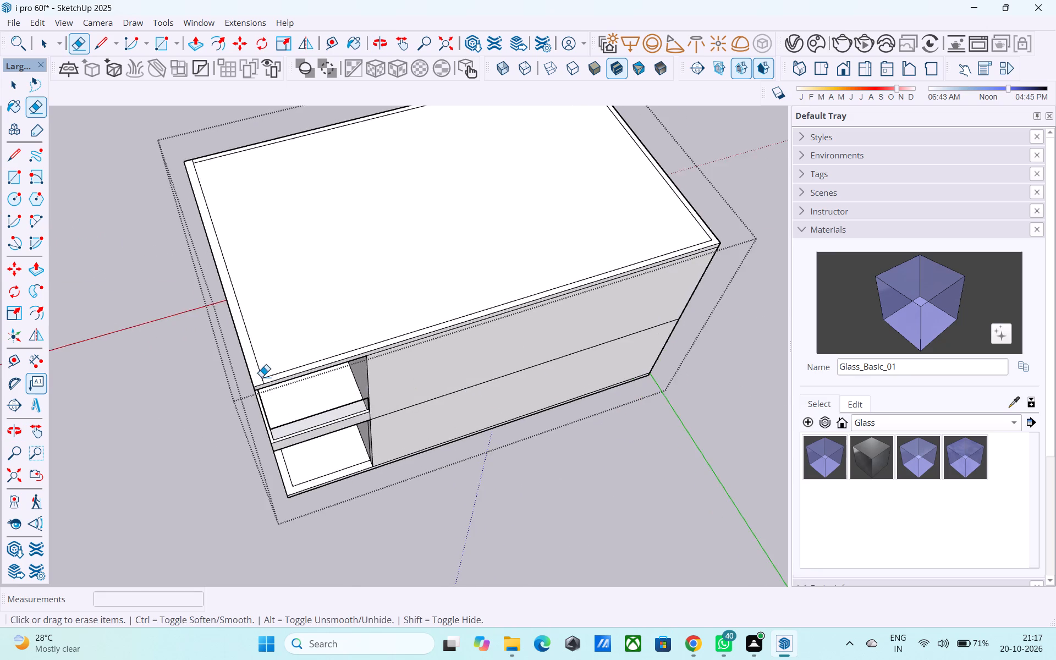
{"action": "scroll", "coordinate": [261, 377], "scroll_direction": "up", "scroll_amount": 8}
{"action": "left_click_drag", "start_coordinate": [263, 380], "coordinate": [253, 379]}
{"action": "scroll", "coordinate": [252, 380], "scroll_direction": "down", "scroll_amount": 10}
{"action": "middle_click_drag", "start_coordinate": [271, 438], "coordinate": [272, 438]}
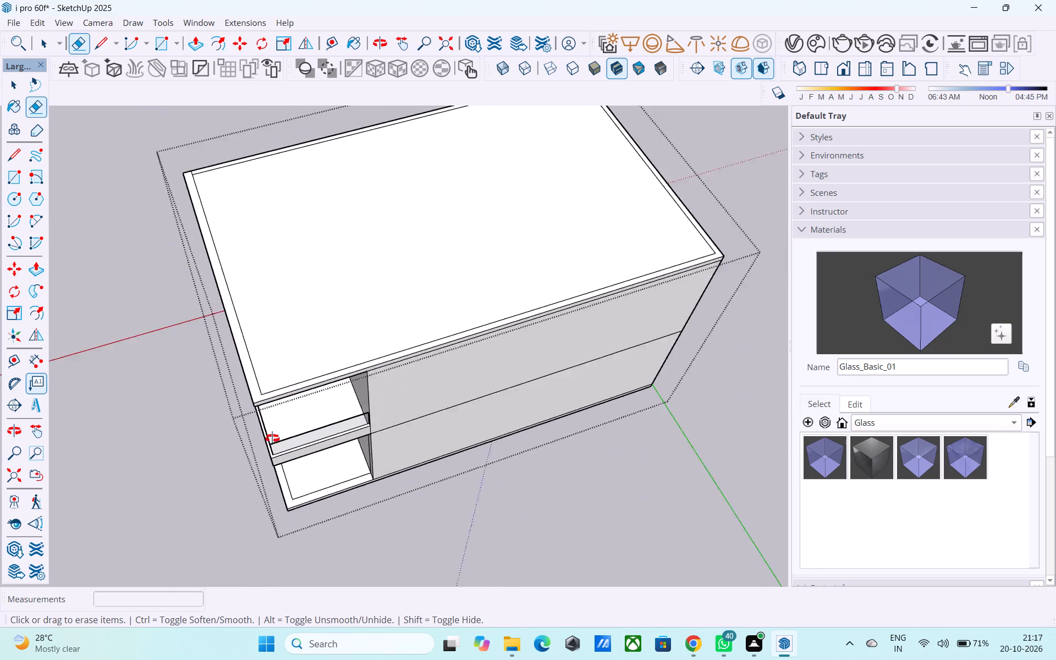
Draw a 6" line extending the short-end border line from its inner corner above the open bay to the slab's long-side edge.
{"action": "middle_click_drag", "start_coordinate": [272, 438], "coordinate": [702, 392]}
{"action": "middle_click_drag", "start_coordinate": [191, 406], "coordinate": [262, 429]}
{"action": "scroll", "coordinate": [262, 428], "scroll_direction": "up", "scroll_amount": 15}
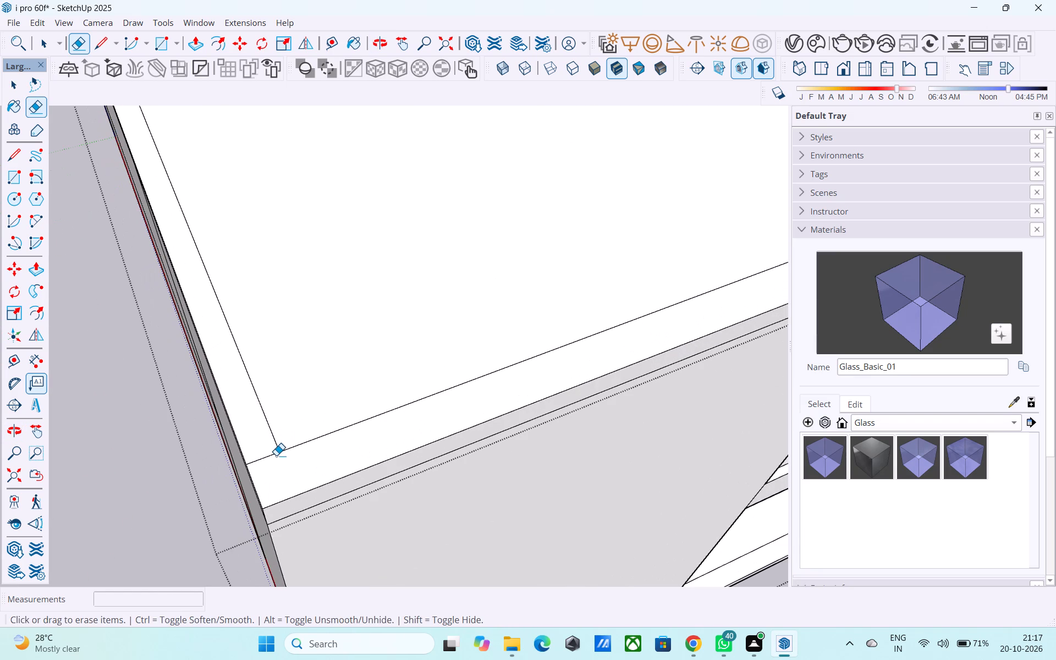
{"action": "scroll", "coordinate": [269, 454], "scroll_direction": "down", "scroll_amount": 6}
{"action": "middle_click_drag", "start_coordinate": [241, 476], "coordinate": [296, 358]}
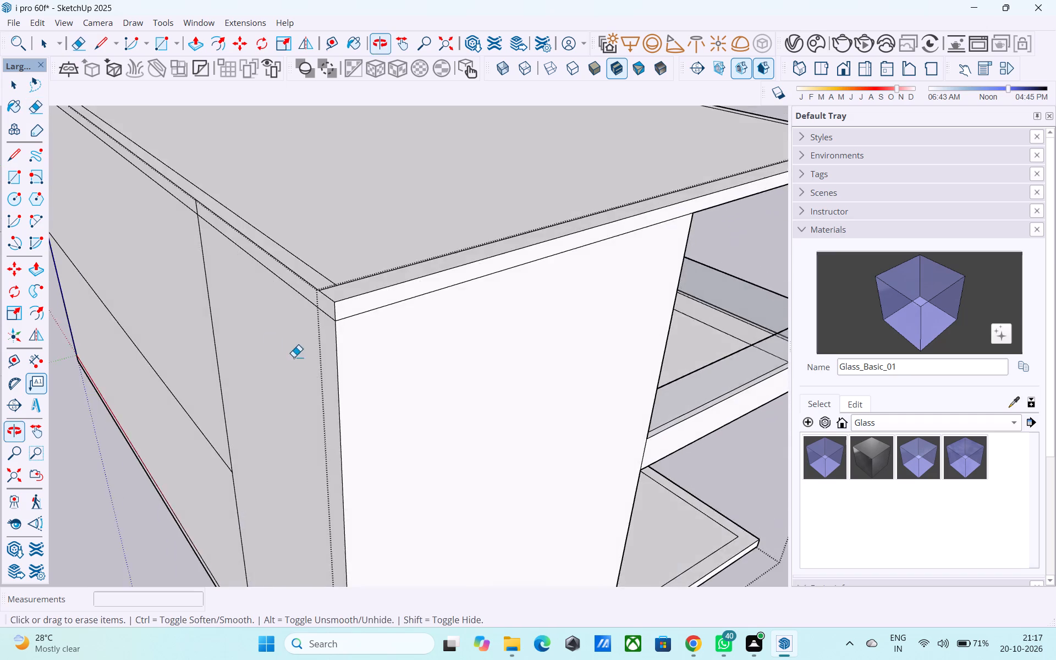
{"action": "scroll", "coordinate": [224, 341], "scroll_direction": "down", "scroll_amount": 10}
{"action": "middle_click_drag", "start_coordinate": [205, 405], "coordinate": [325, 380]}
{"action": "scroll", "coordinate": [361, 293], "scroll_direction": "up", "scroll_amount": 5}
{"action": "middle_click_drag", "start_coordinate": [493, 267], "coordinate": [147, 386]}
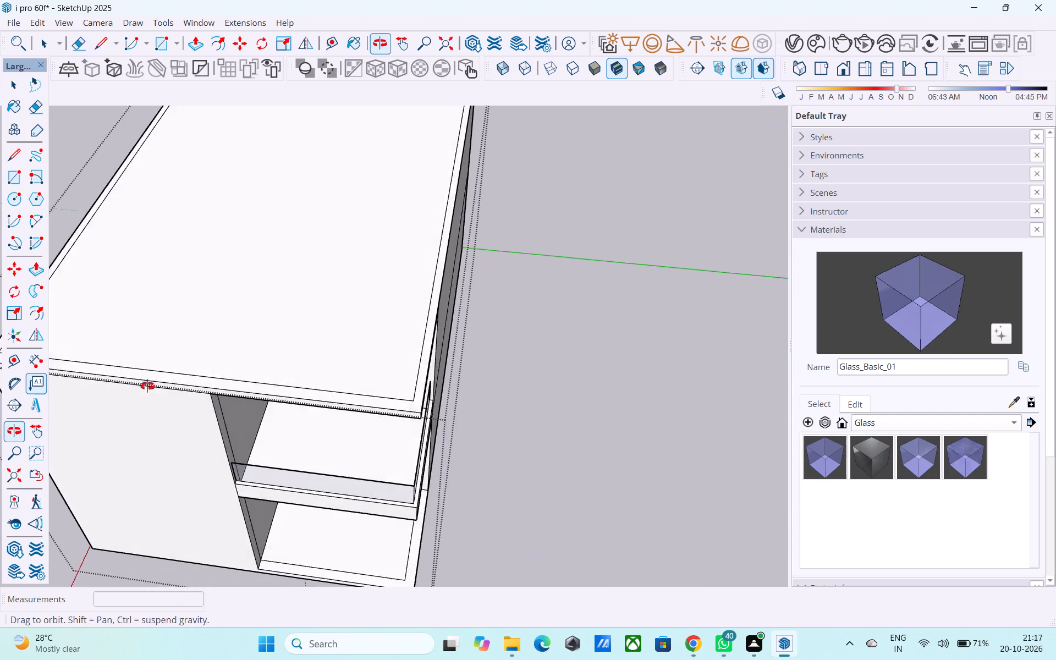
{"action": "middle_click_drag", "start_coordinate": [147, 386], "coordinate": [204, 442]}
{"action": "key", "text": "l"}
{"action": "scroll", "coordinate": [481, 377], "scroll_direction": "down", "scroll_amount": 4}
{"action": "middle_click_drag", "start_coordinate": [480, 411], "coordinate": [481, 421]}
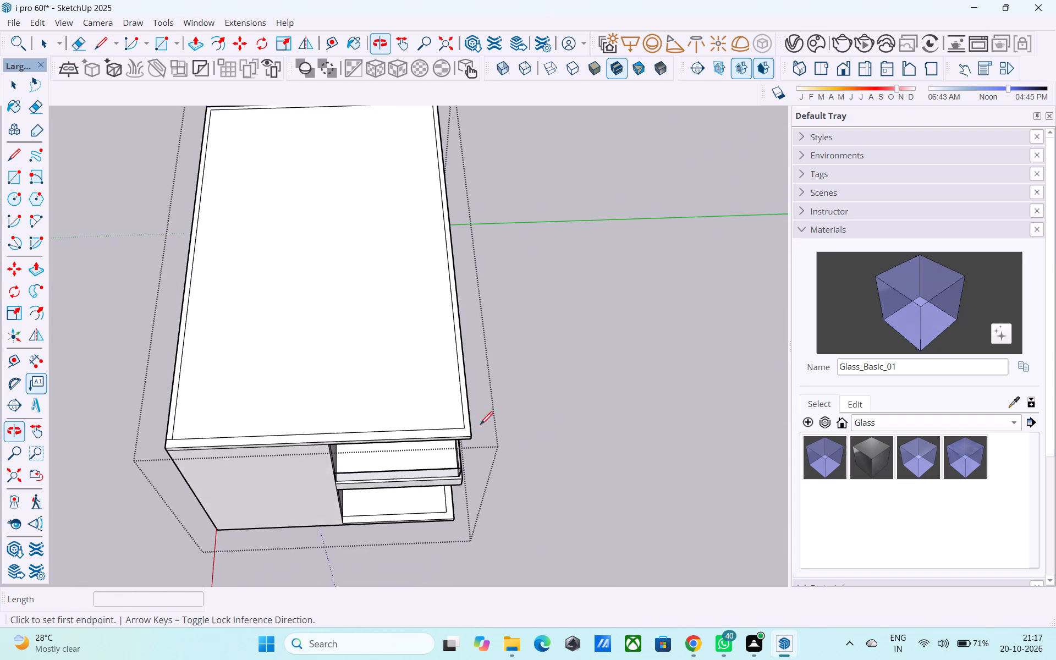
{"action": "scroll", "coordinate": [471, 431], "scroll_direction": "up", "scroll_amount": 9}
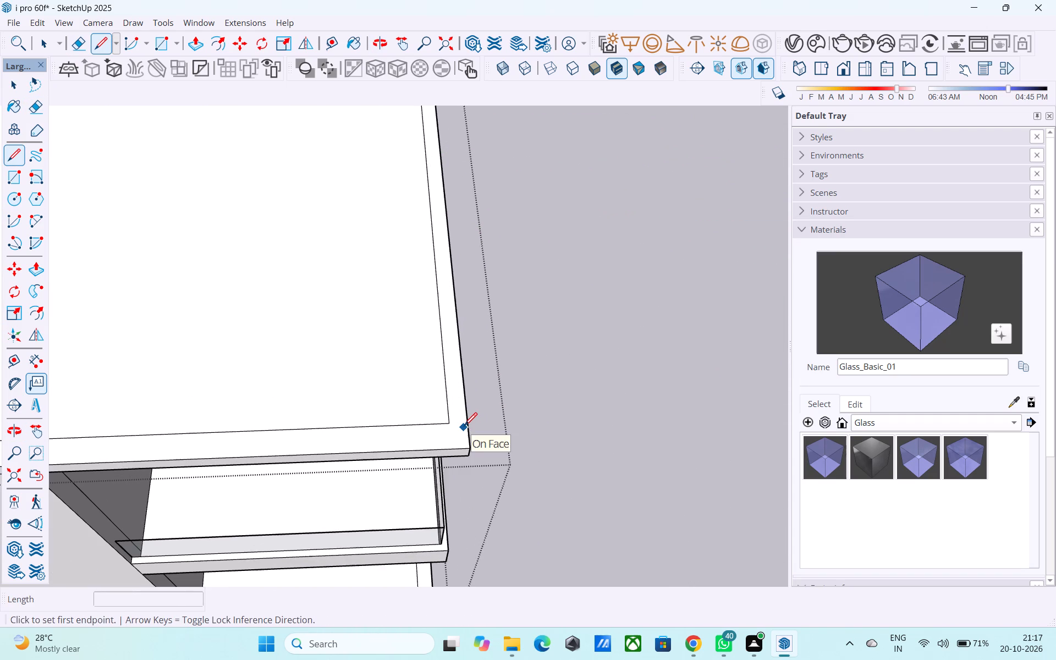
{"action": "left_click", "coordinate": [452, 422]}
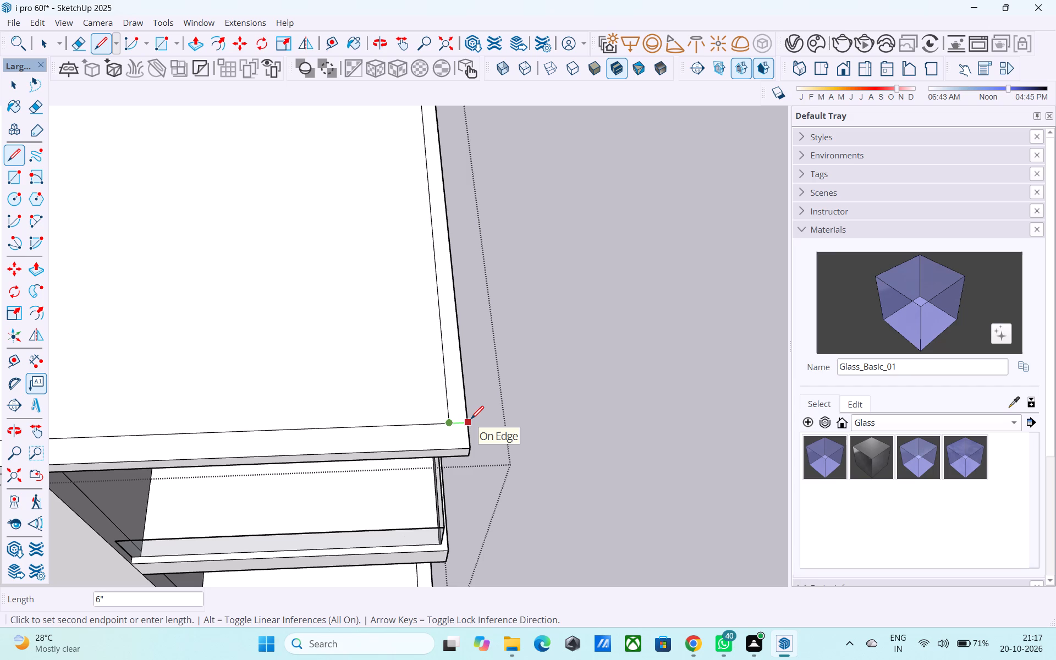
{"action": "left_click", "coordinate": [471, 420]}
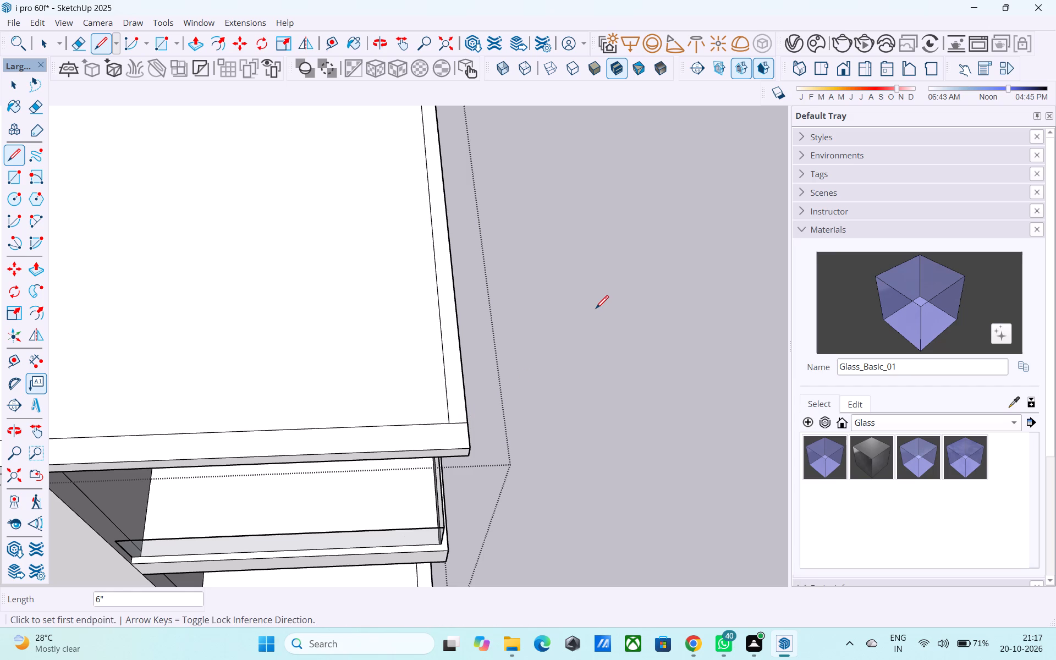
Push/Pull the roof's short-end border strip on the open-bay side up 8'.
{"action": "scroll", "coordinate": [569, 315], "scroll_direction": "down", "scroll_amount": 11}
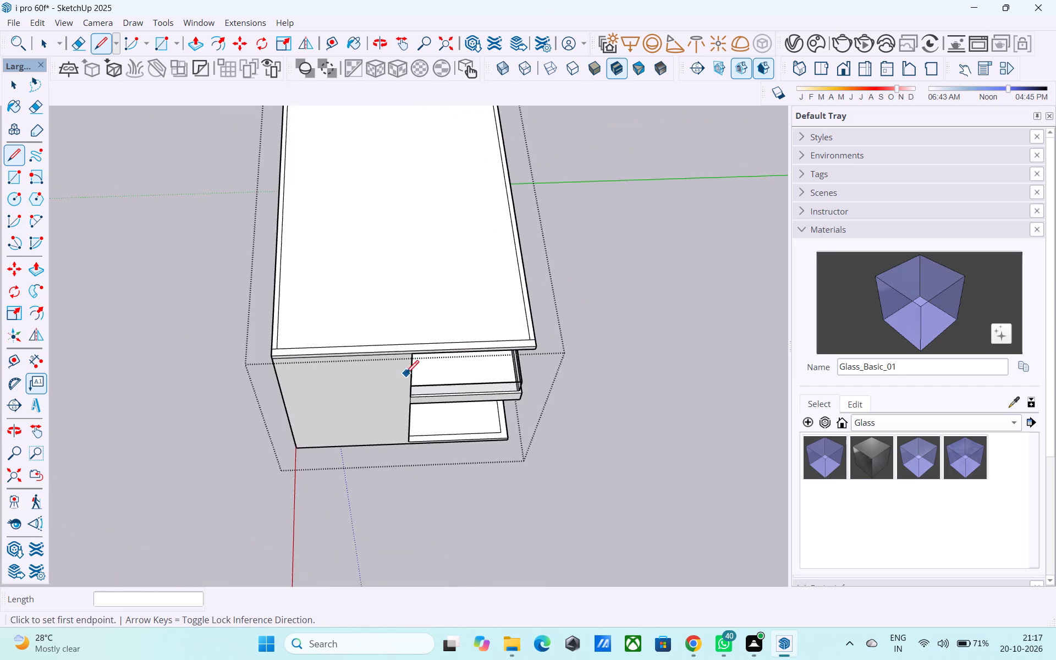
{"action": "middle_click_drag", "start_coordinate": [432, 354], "coordinate": [642, 237]}
{"action": "scroll", "coordinate": [459, 291], "scroll_direction": "up", "scroll_amount": 5}
{"action": "middle_click_drag", "start_coordinate": [358, 308], "coordinate": [519, 322]}
{"action": "scroll", "coordinate": [519, 322], "scroll_direction": "up", "scroll_amount": 5}
{"action": "middle_click_drag", "start_coordinate": [519, 322], "coordinate": [519, 322]}
{"action": "key", "text": "space"}
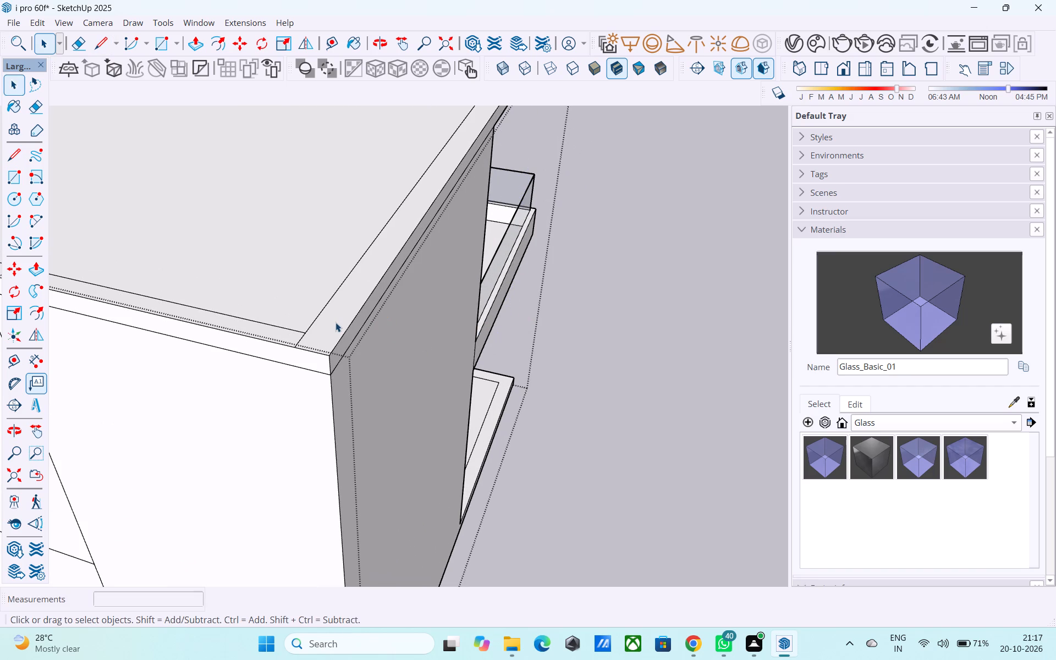
{"action": "left_click", "coordinate": [335, 322]}
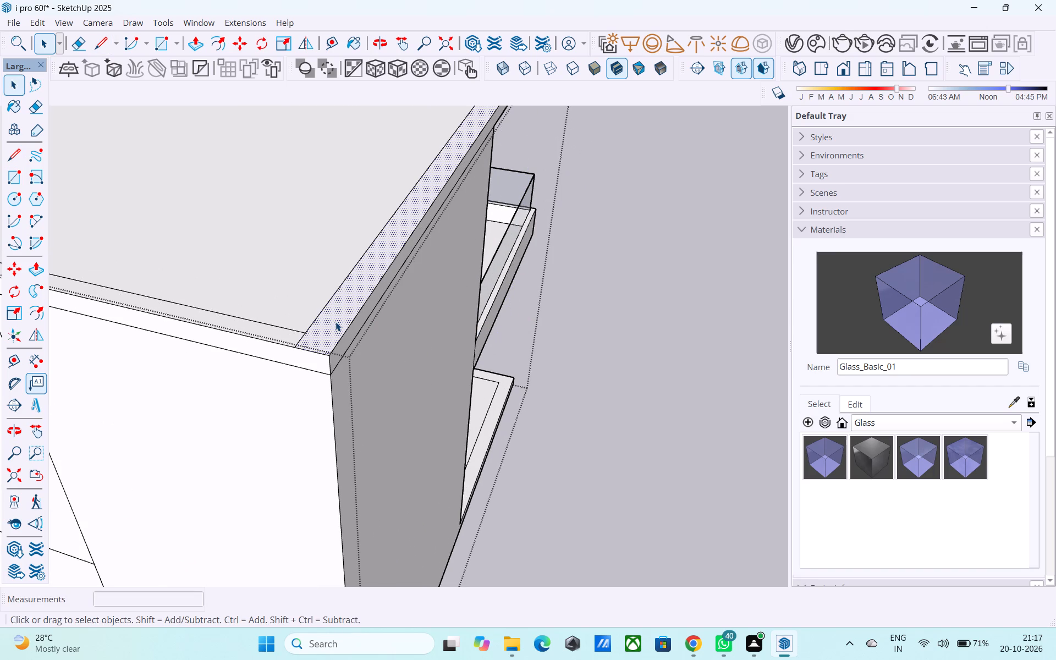
{"action": "key", "text": "p"}
{"action": "left_click", "coordinate": [337, 322]}
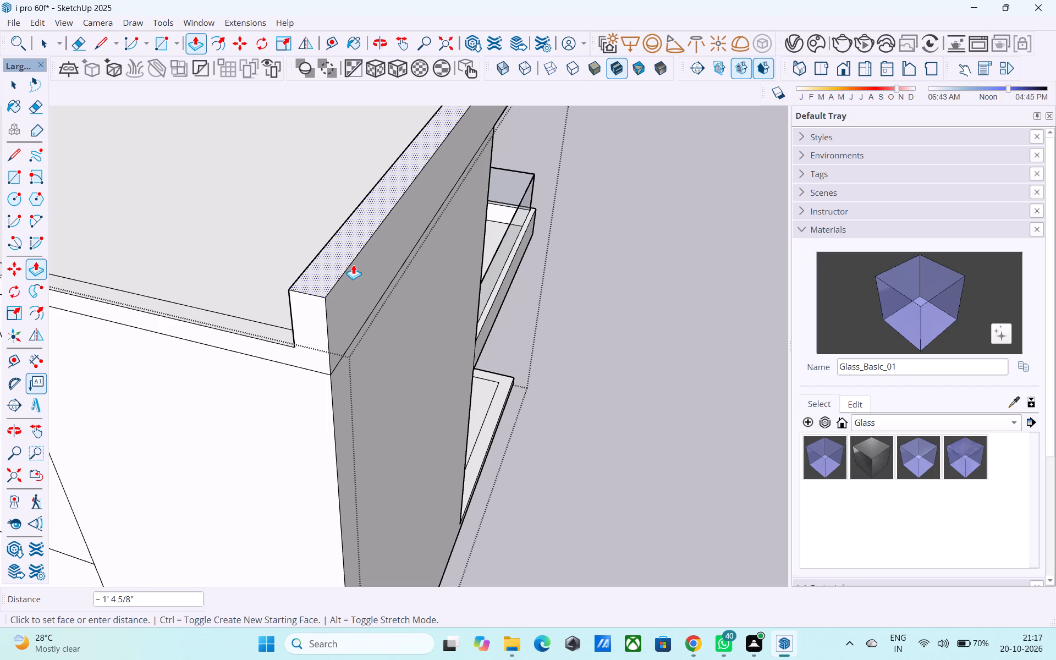
{"action": "type", "text": "8'"}
{"action": "key", "text": "Return"}
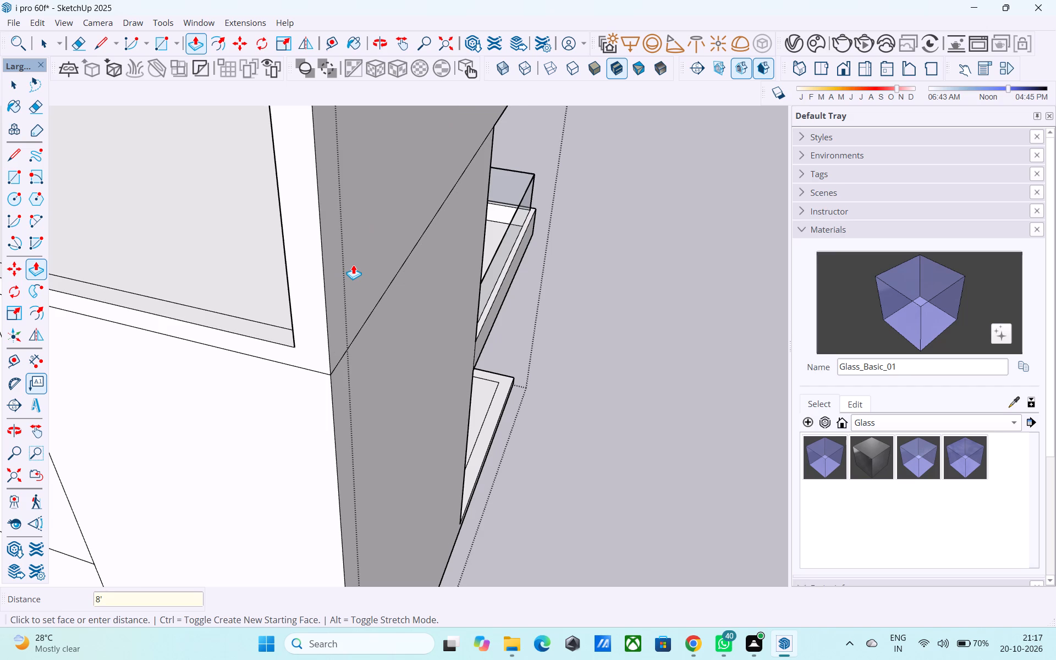
Examine the raised end wall and the roof slab from several sides, including the open-bay end and the long side.
{"action": "scroll", "coordinate": [349, 263], "scroll_direction": "down", "scroll_amount": 14}
{"action": "middle_click_drag", "start_coordinate": [329, 410], "coordinate": [309, 365]}
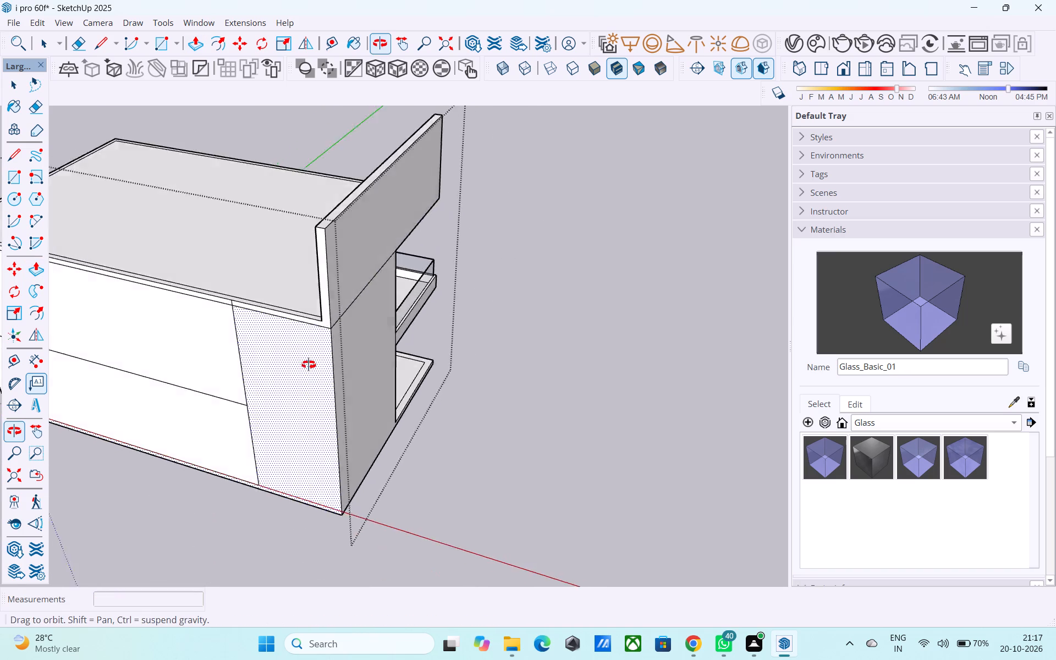
{"action": "middle_click_drag", "start_coordinate": [309, 365], "coordinate": [150, 271]}
{"action": "scroll", "coordinate": [449, 291], "scroll_direction": "down", "scroll_amount": 4}
{"action": "middle_click_drag", "start_coordinate": [382, 422], "coordinate": [261, 337]}
{"action": "scroll", "coordinate": [261, 337], "scroll_direction": "up", "scroll_amount": 1}
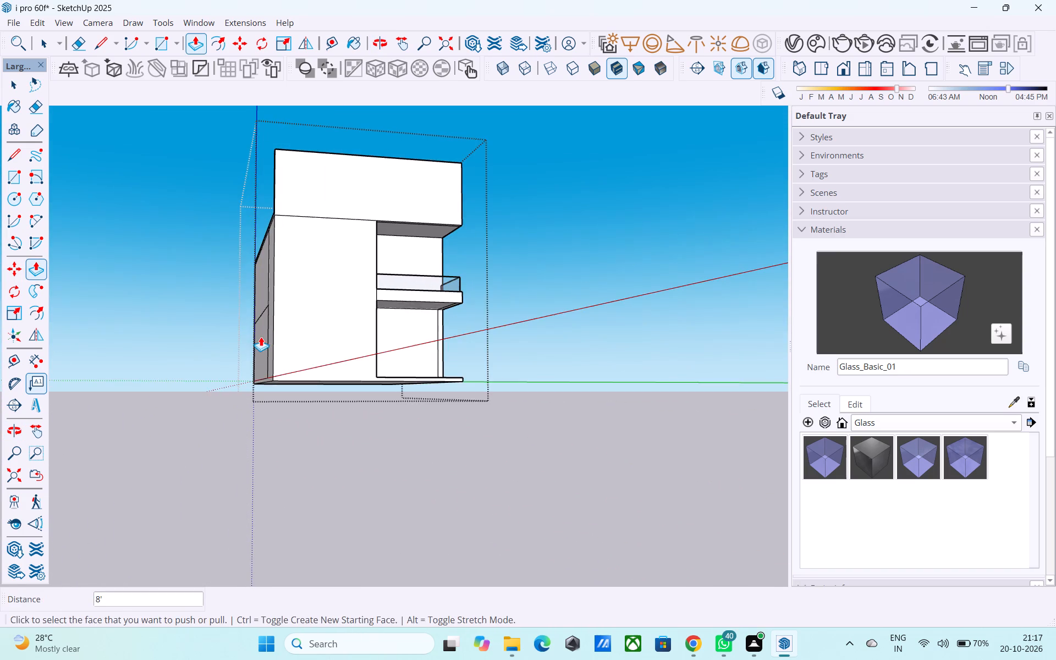
{"action": "middle_click_drag", "start_coordinate": [261, 337], "coordinate": [261, 345]}
{"action": "middle_click_drag", "start_coordinate": [326, 446], "coordinate": [430, 513]}
{"action": "scroll", "coordinate": [456, 293], "scroll_direction": "up", "scroll_amount": 4}
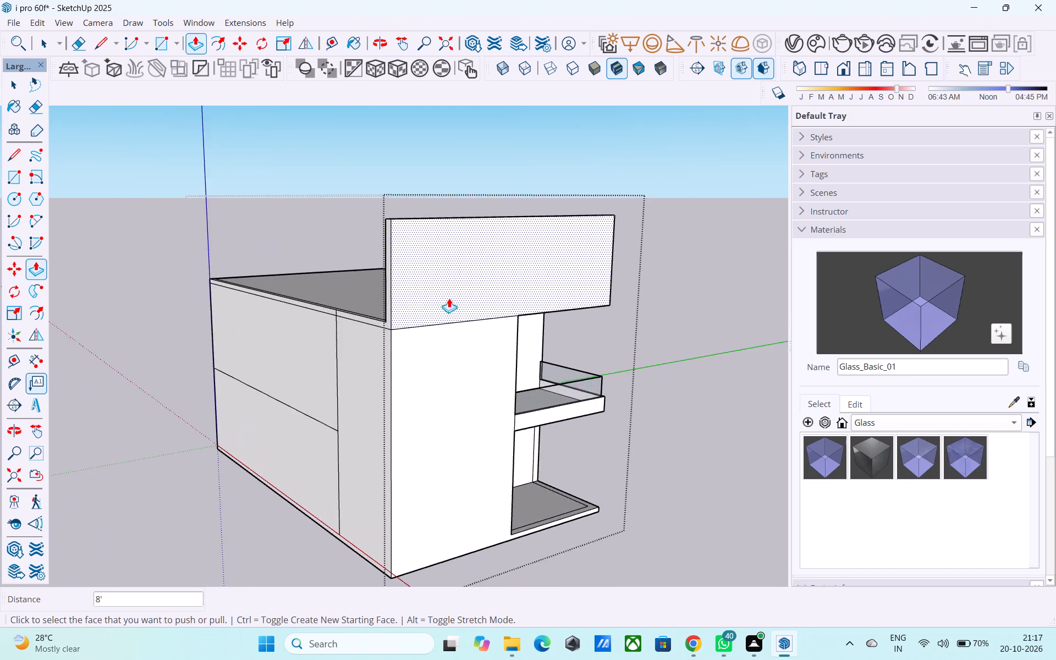
{"action": "middle_click_drag", "start_coordinate": [448, 299], "coordinate": [581, 410]}
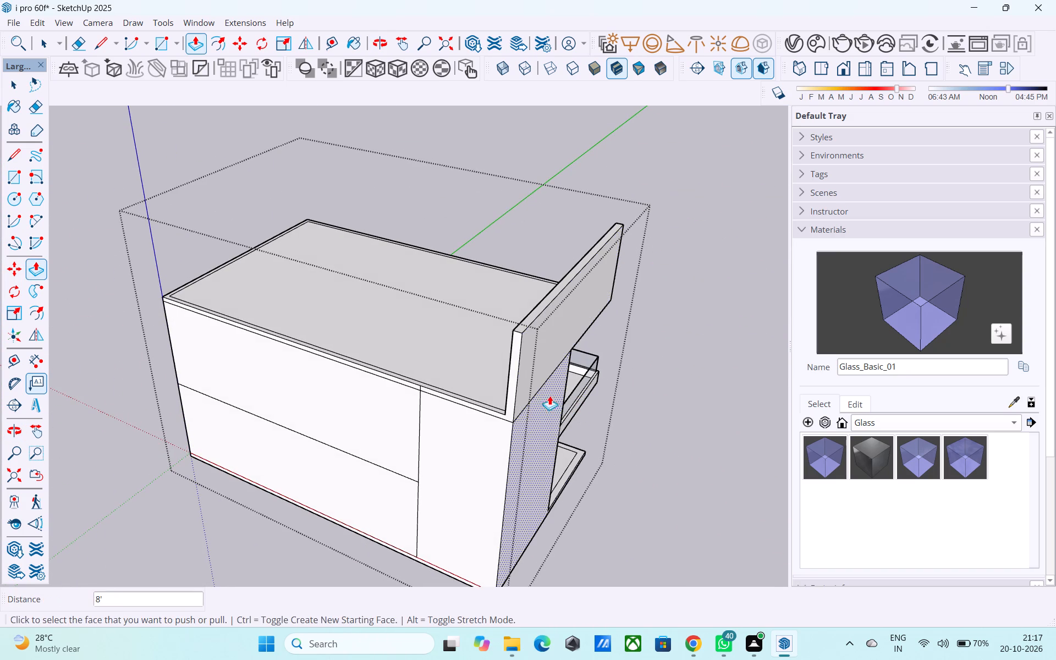
{"action": "middle_click_drag", "start_coordinate": [544, 384], "coordinate": [565, 443], "text": "shift"}
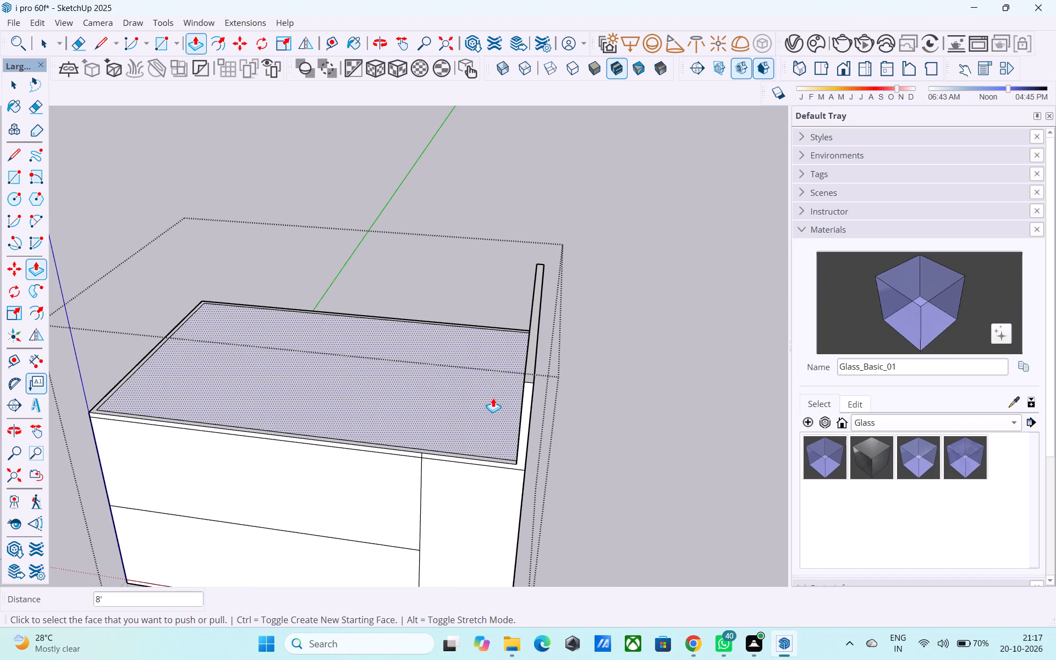
{"action": "middle_click_drag", "start_coordinate": [496, 403], "coordinate": [458, 403]}
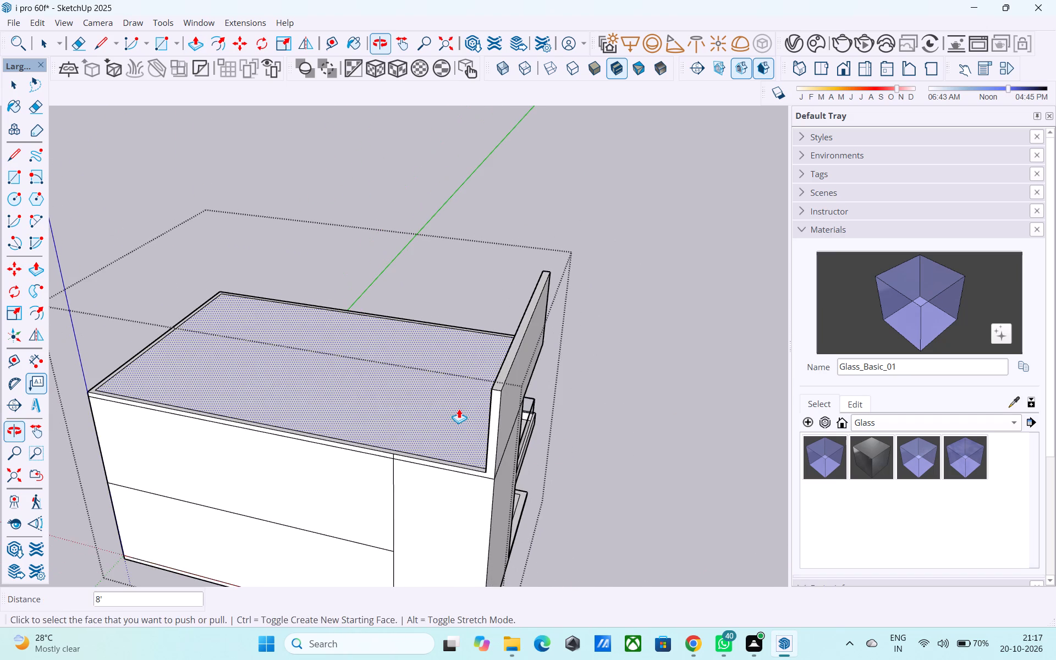
{"action": "scroll", "coordinate": [458, 406], "scroll_direction": "down", "scroll_amount": 1}
{"action": "middle_click_drag", "start_coordinate": [450, 417], "coordinate": [568, 439], "text": "shift"}
{"action": "middle_click_drag", "start_coordinate": [562, 439], "coordinate": [508, 384]}
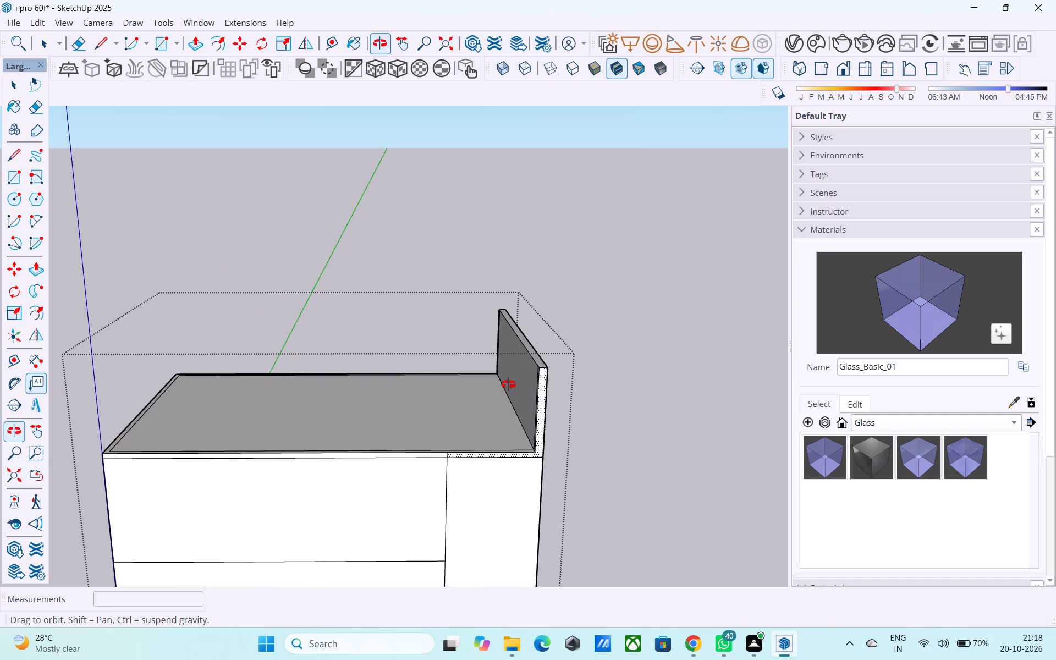
{"action": "middle_click_drag", "start_coordinate": [508, 384], "coordinate": [522, 423]}
{"action": "scroll", "coordinate": [471, 493], "scroll_direction": "up", "scroll_amount": 3}
{"action": "scroll", "coordinate": [453, 406], "scroll_direction": "up", "scroll_amount": 1}
{"action": "middle_click", "coordinate": [451, 409]}
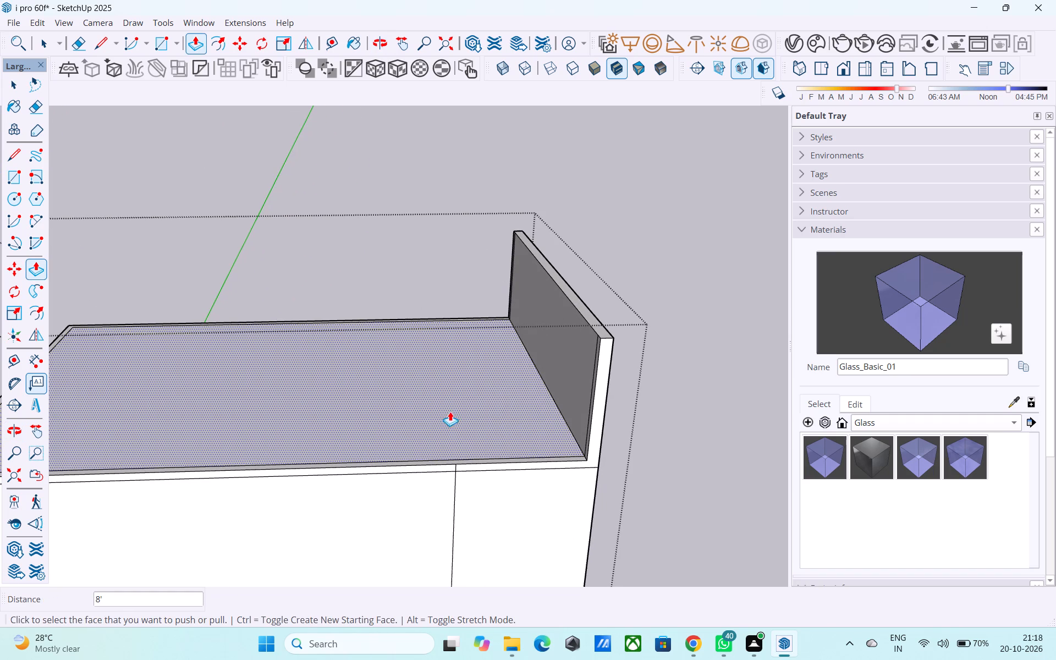
{"action": "middle_click_drag", "start_coordinate": [434, 490], "coordinate": [425, 522]}
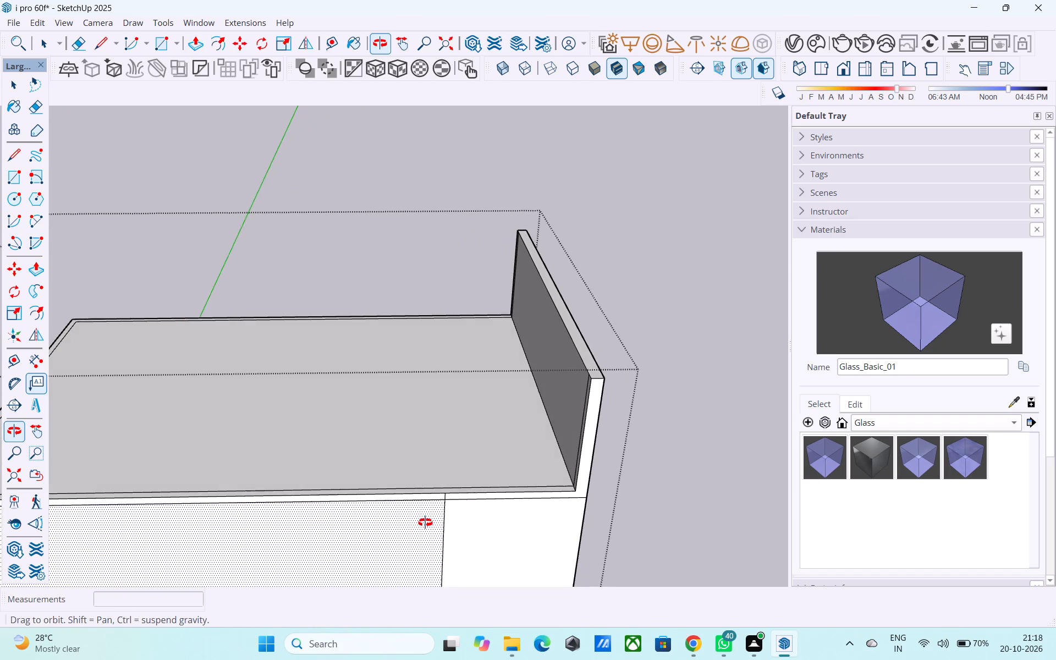
{"action": "middle_click_drag", "start_coordinate": [425, 522], "coordinate": [425, 527]}
{"action": "middle_click_drag", "start_coordinate": [465, 478], "coordinate": [237, 461]}
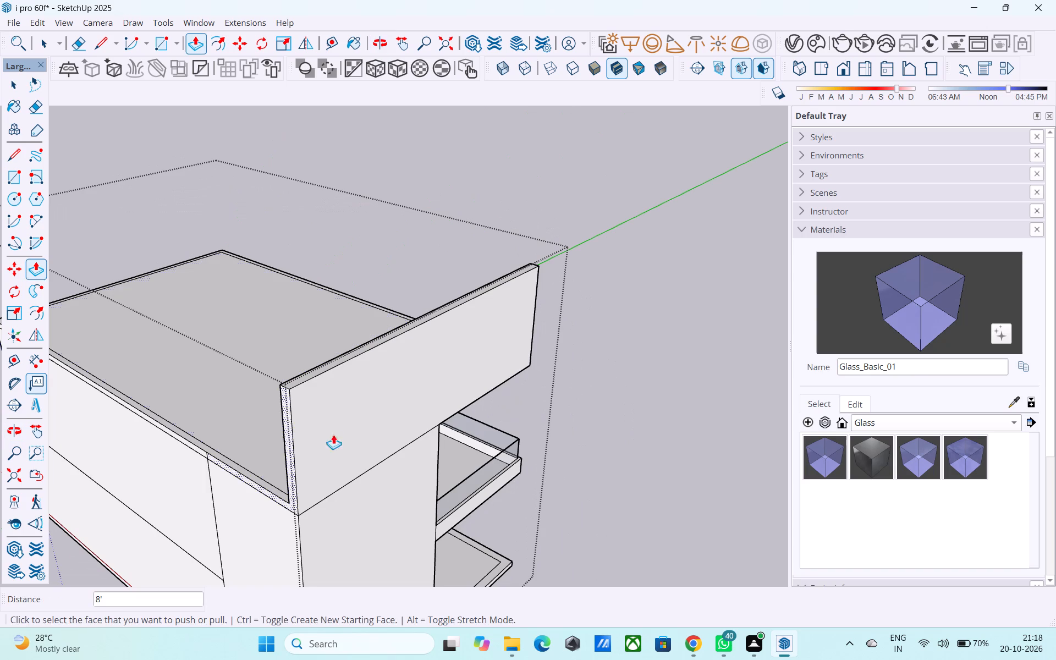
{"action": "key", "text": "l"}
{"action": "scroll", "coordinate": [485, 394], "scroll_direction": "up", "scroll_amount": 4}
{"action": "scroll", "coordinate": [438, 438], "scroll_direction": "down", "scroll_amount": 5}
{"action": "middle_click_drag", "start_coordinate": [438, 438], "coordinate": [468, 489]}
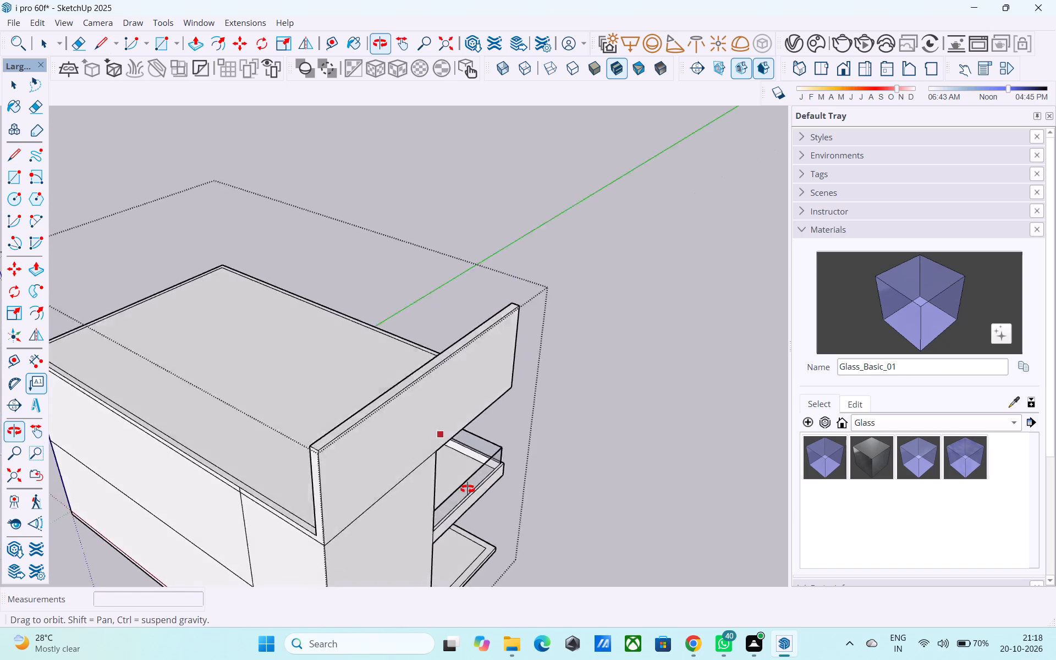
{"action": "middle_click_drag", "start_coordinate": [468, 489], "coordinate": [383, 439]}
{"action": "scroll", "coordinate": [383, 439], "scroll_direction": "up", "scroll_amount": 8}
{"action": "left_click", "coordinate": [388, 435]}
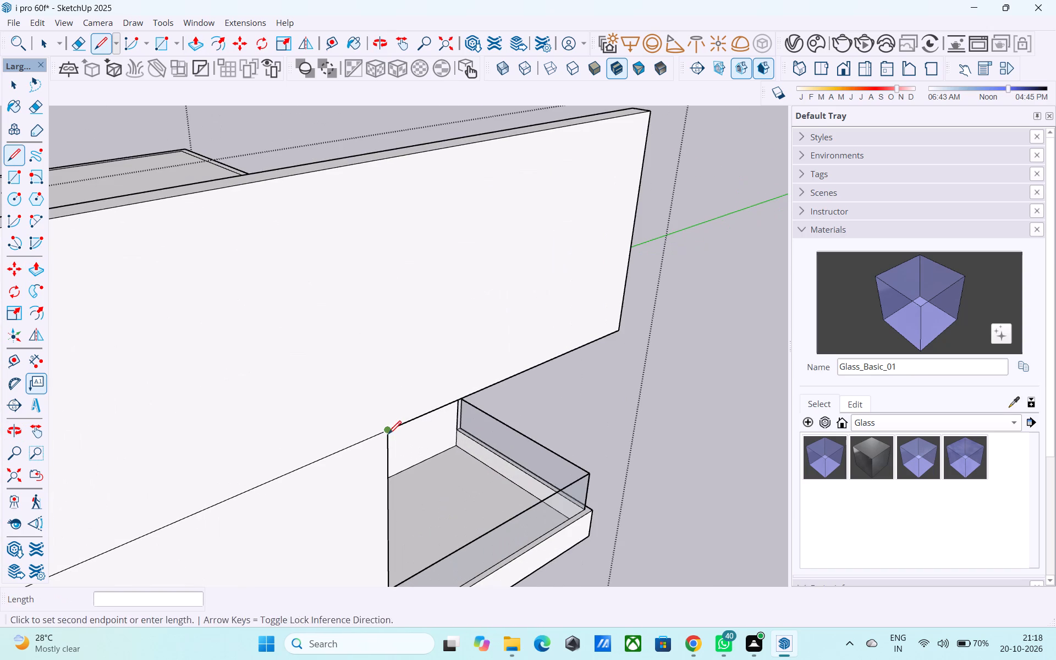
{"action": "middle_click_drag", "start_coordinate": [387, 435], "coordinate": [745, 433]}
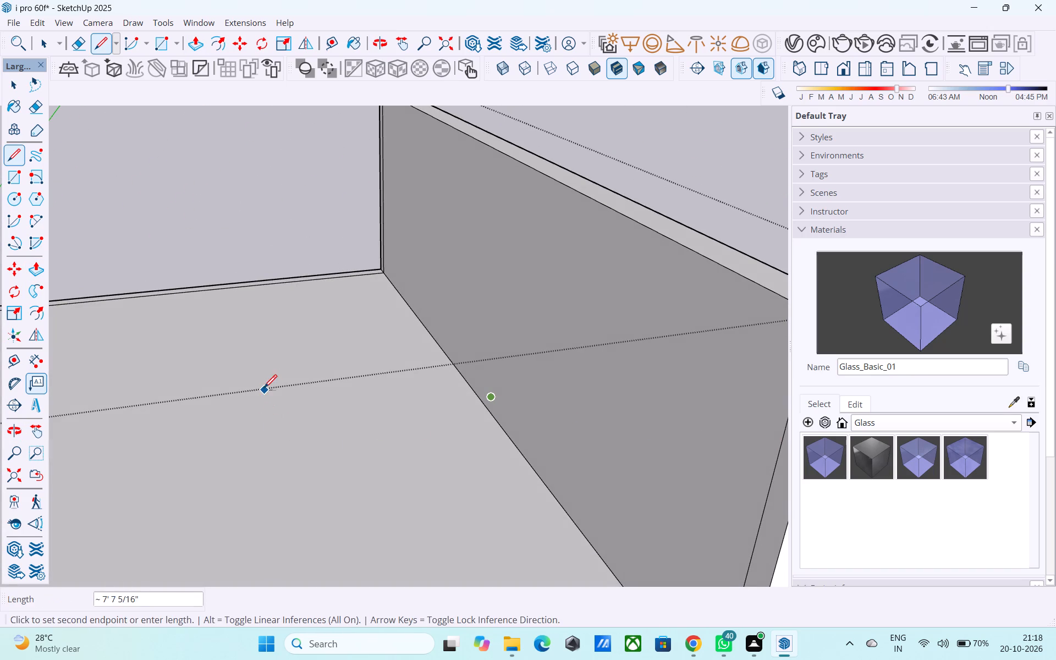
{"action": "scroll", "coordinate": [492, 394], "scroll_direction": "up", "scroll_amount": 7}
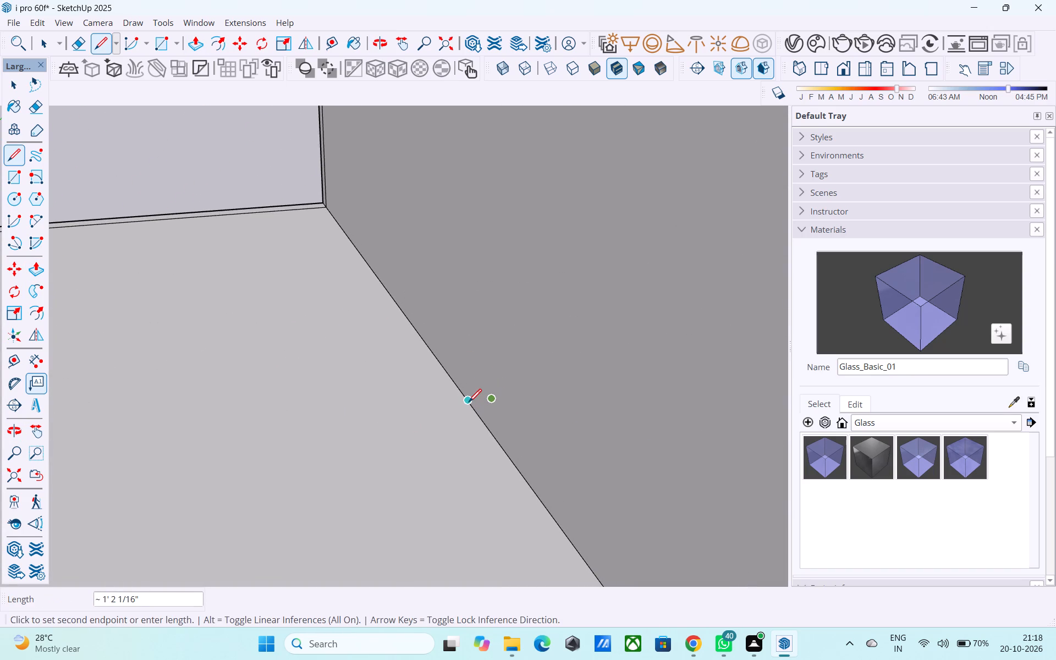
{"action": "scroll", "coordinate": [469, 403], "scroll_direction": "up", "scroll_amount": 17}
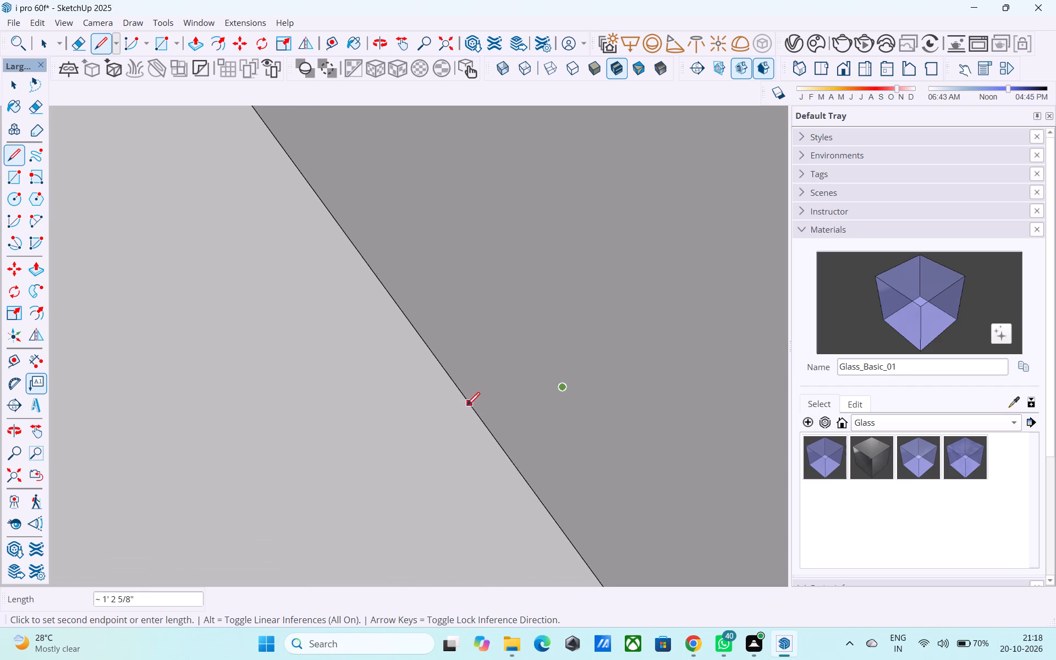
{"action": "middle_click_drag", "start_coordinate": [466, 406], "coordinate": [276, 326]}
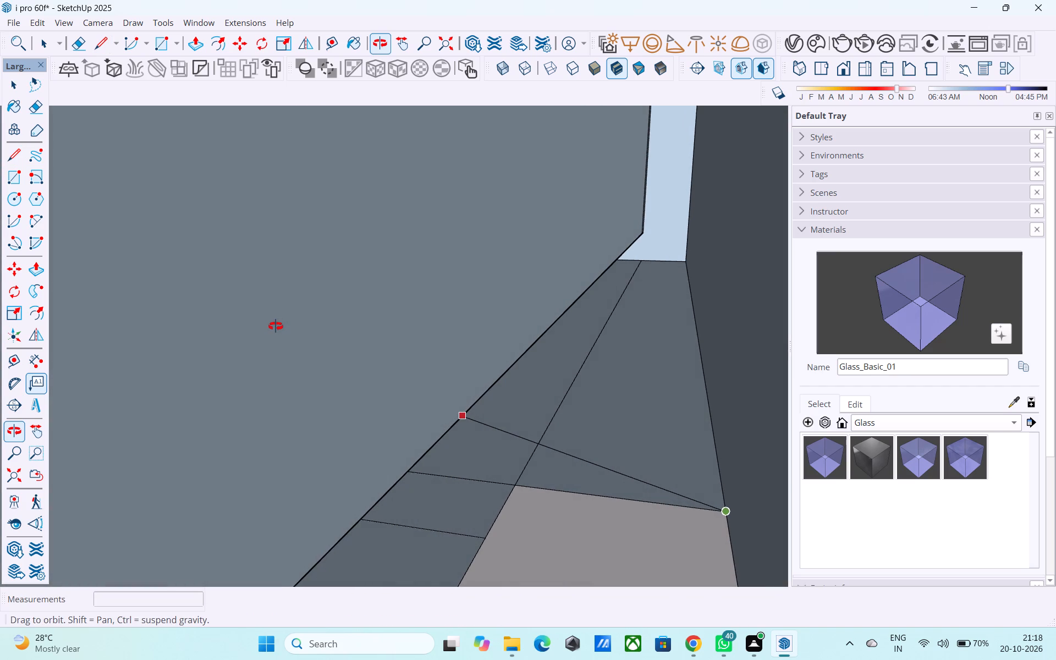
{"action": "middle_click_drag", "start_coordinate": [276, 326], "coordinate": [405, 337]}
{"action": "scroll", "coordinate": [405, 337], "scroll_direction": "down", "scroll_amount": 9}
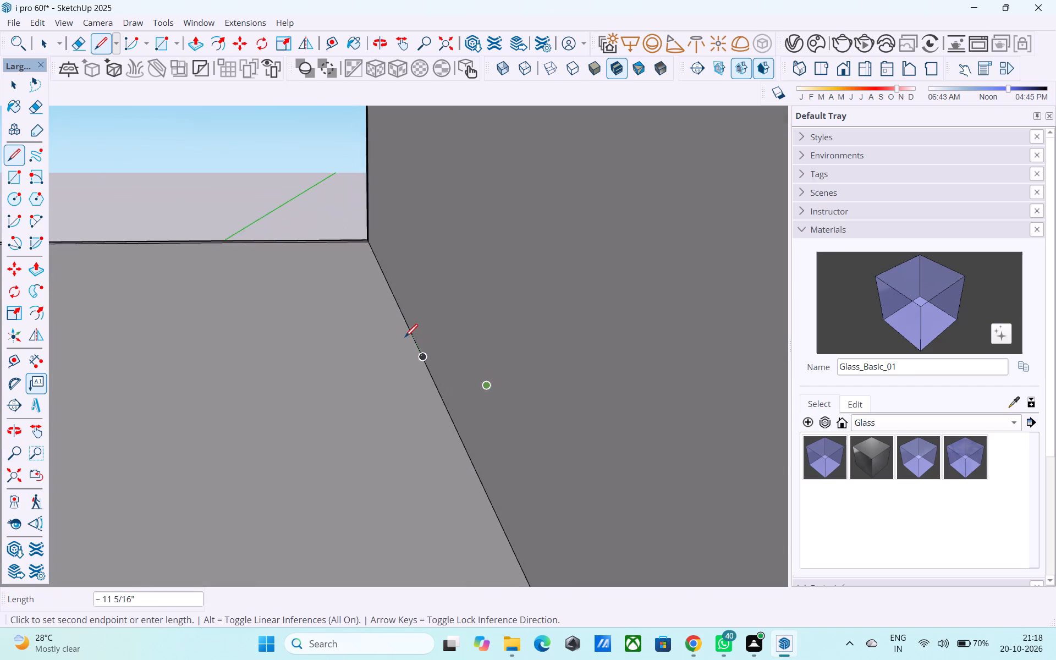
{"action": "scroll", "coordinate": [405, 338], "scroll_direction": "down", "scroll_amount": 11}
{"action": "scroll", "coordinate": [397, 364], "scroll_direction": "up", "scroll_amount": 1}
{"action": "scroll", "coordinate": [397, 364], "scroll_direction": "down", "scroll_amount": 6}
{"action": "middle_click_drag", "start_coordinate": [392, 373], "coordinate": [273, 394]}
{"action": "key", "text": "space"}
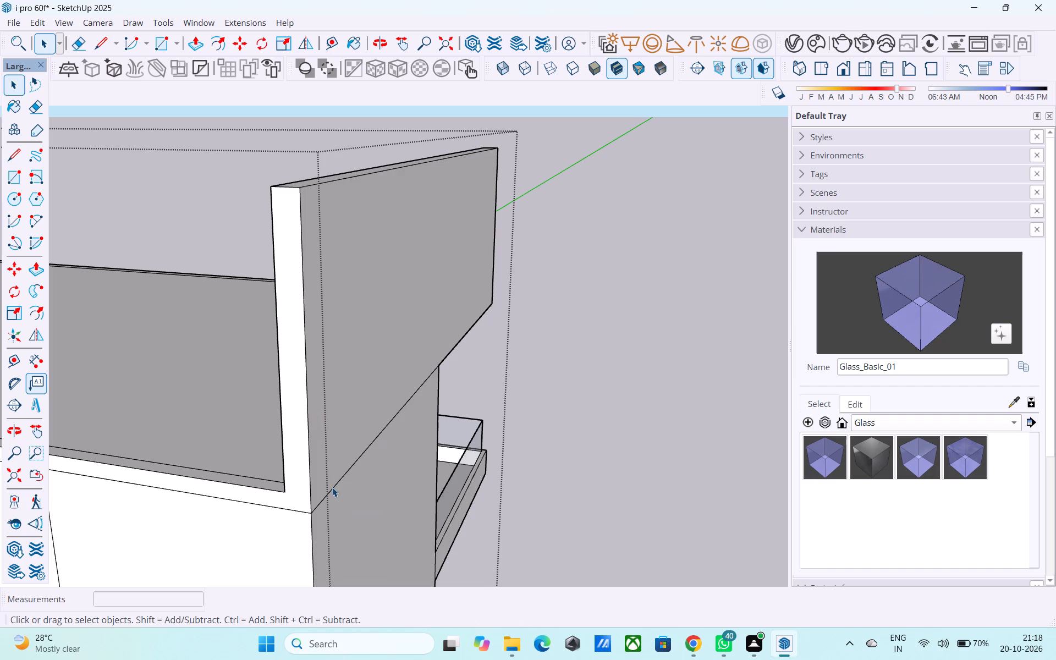
Outline a roof room with lines about 12' 6" inward from the long side's vertical wall line and about 8' 6" across to the raised wall.
{"action": "middle_click_drag", "start_coordinate": [331, 487], "coordinate": [404, 459]}
{"action": "scroll", "coordinate": [411, 453], "scroll_direction": "down", "scroll_amount": 6}
{"action": "middle_click_drag", "start_coordinate": [271, 466], "coordinate": [271, 481]}
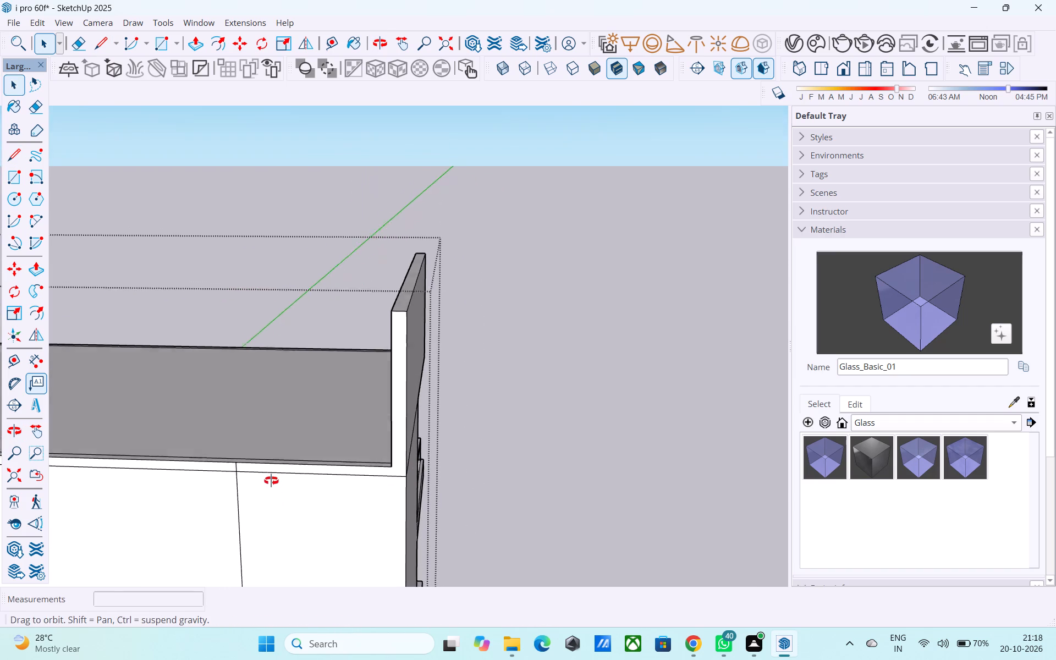
{"action": "middle_click_drag", "start_coordinate": [271, 481], "coordinate": [279, 550]}
{"action": "scroll", "coordinate": [250, 480], "scroll_direction": "up", "scroll_amount": 4}
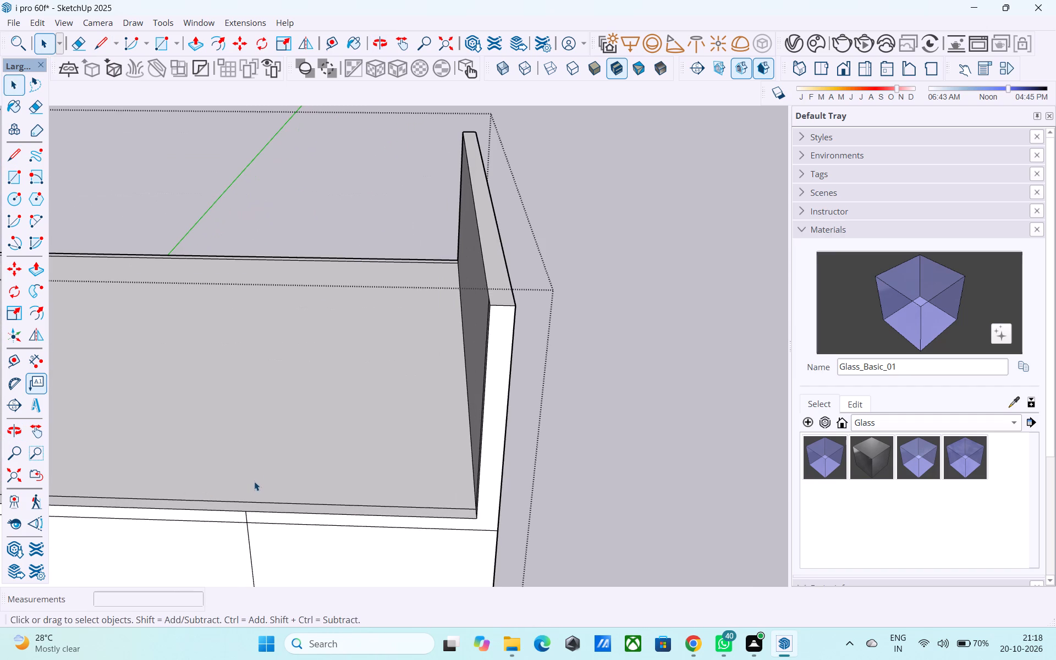
{"action": "key", "text": "l"}
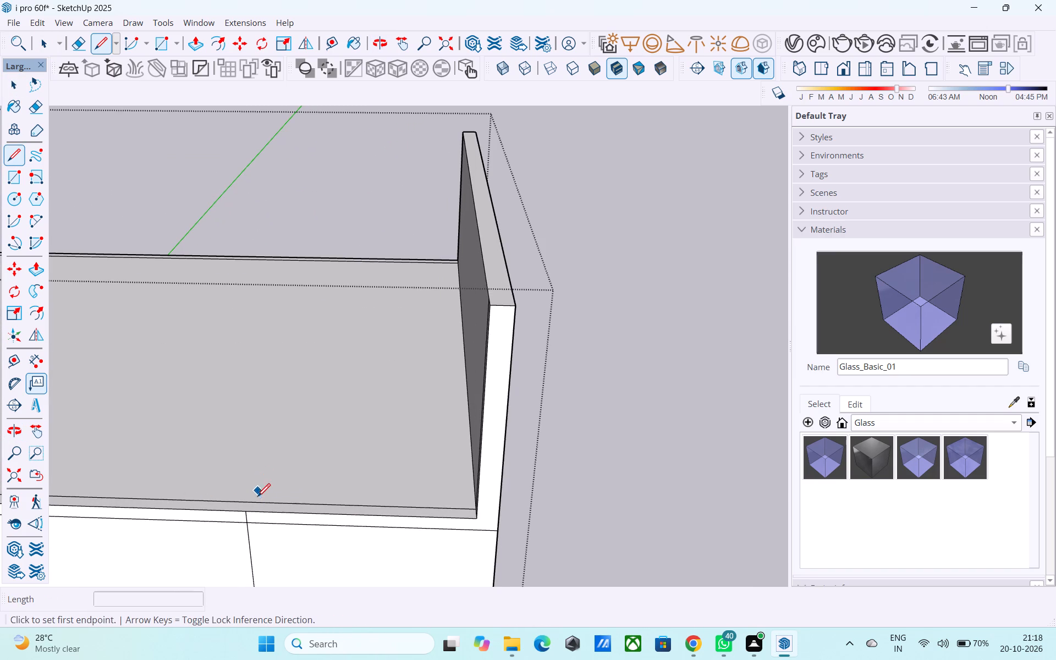
{"action": "left_click", "coordinate": [251, 508]}
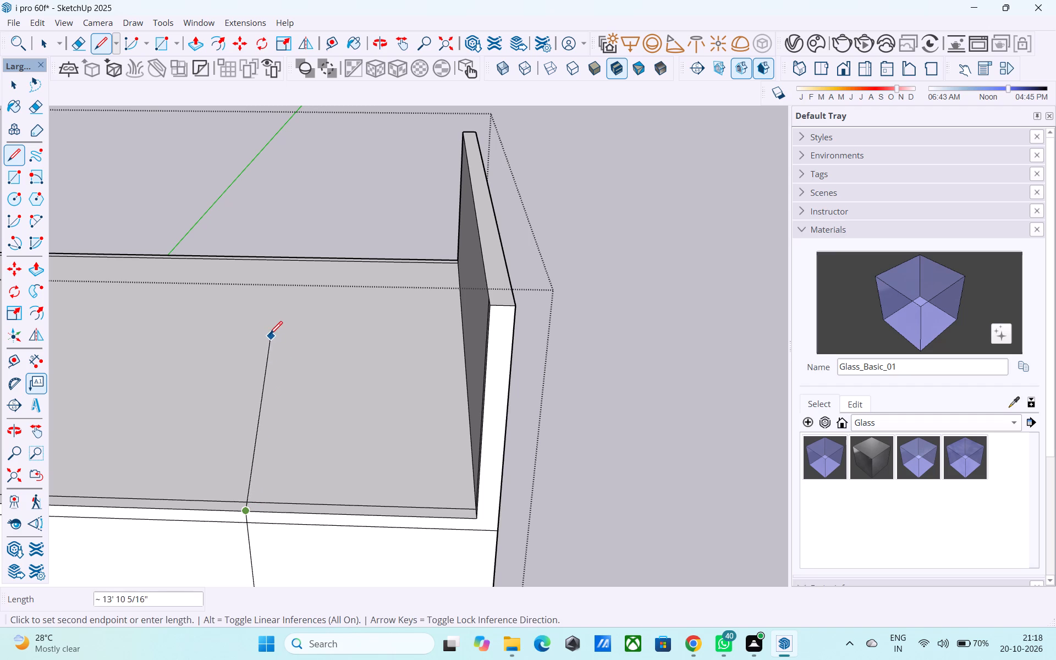
{"action": "middle_click_drag", "start_coordinate": [259, 327], "coordinate": [312, 427]}
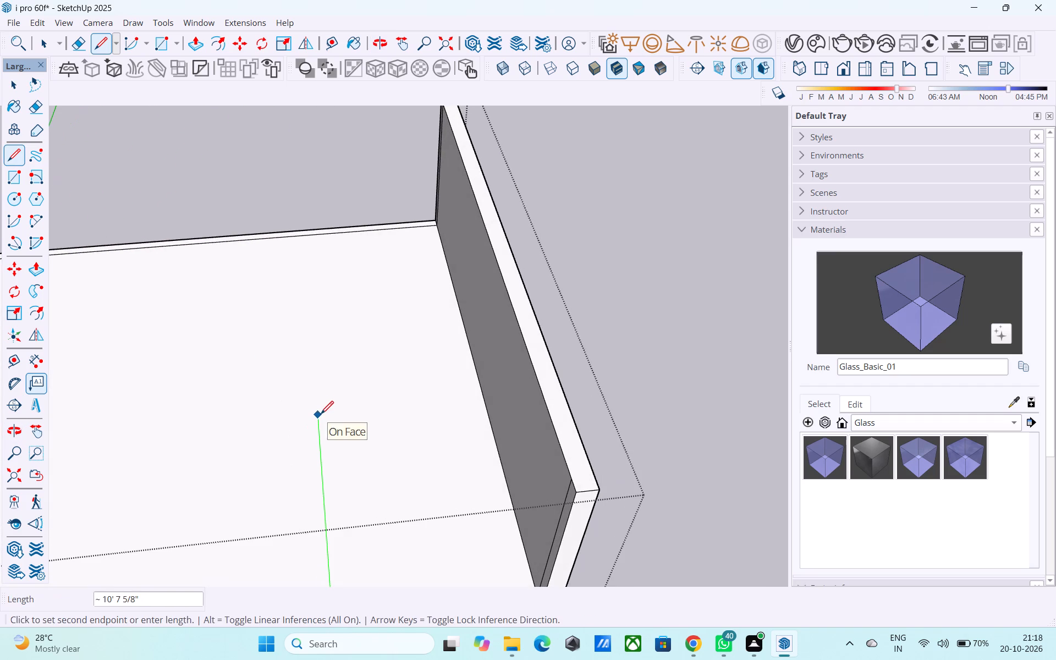
{"action": "left_click", "coordinate": [321, 385]}
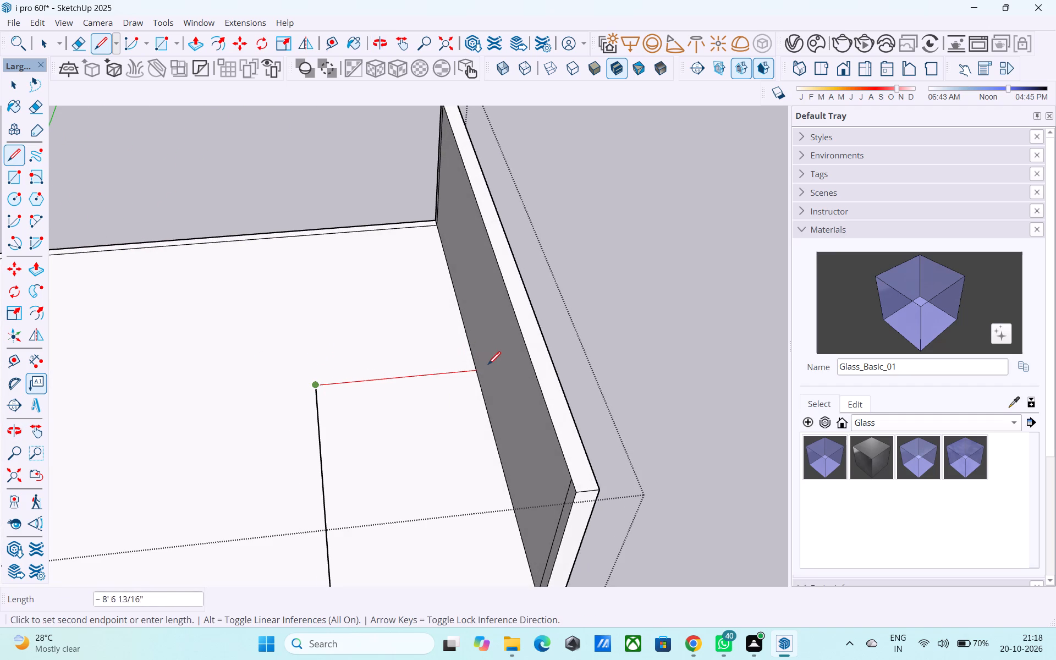
{"action": "left_click", "coordinate": [481, 372]}
Draw a 6" line along the roof's inner border line, outward from where the room outline crosses it.
{"action": "middle_click_drag", "start_coordinate": [480, 371], "coordinate": [144, 463]}
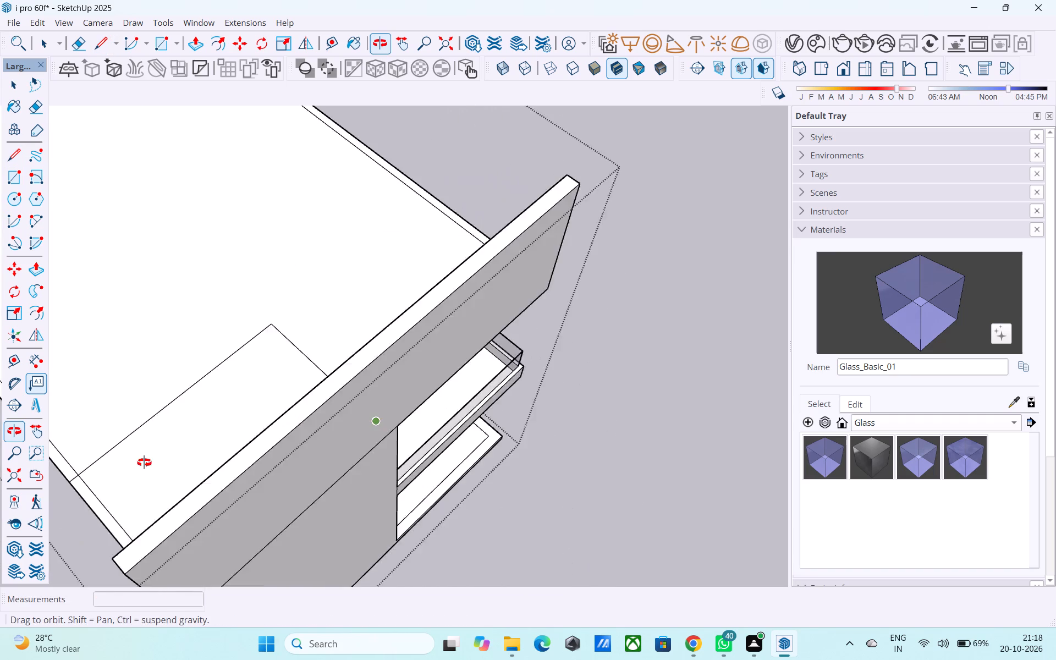
{"action": "middle_click_drag", "start_coordinate": [144, 463], "coordinate": [20, 341]}
{"action": "middle_click_drag", "start_coordinate": [299, 324], "coordinate": [286, 194]}
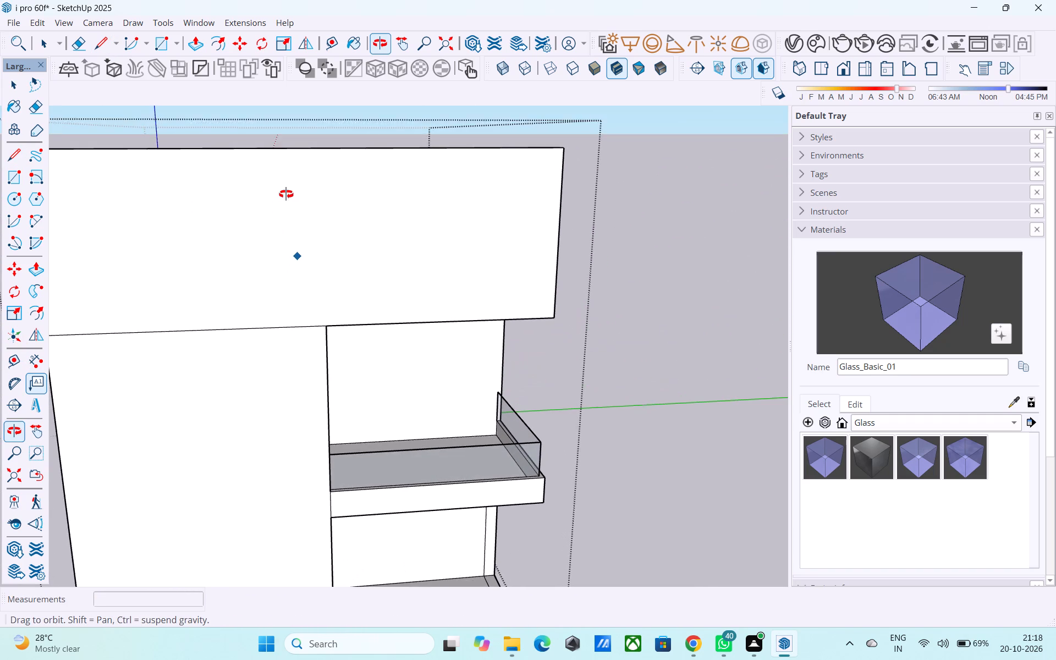
{"action": "middle_click_drag", "start_coordinate": [286, 194], "coordinate": [403, 419]}
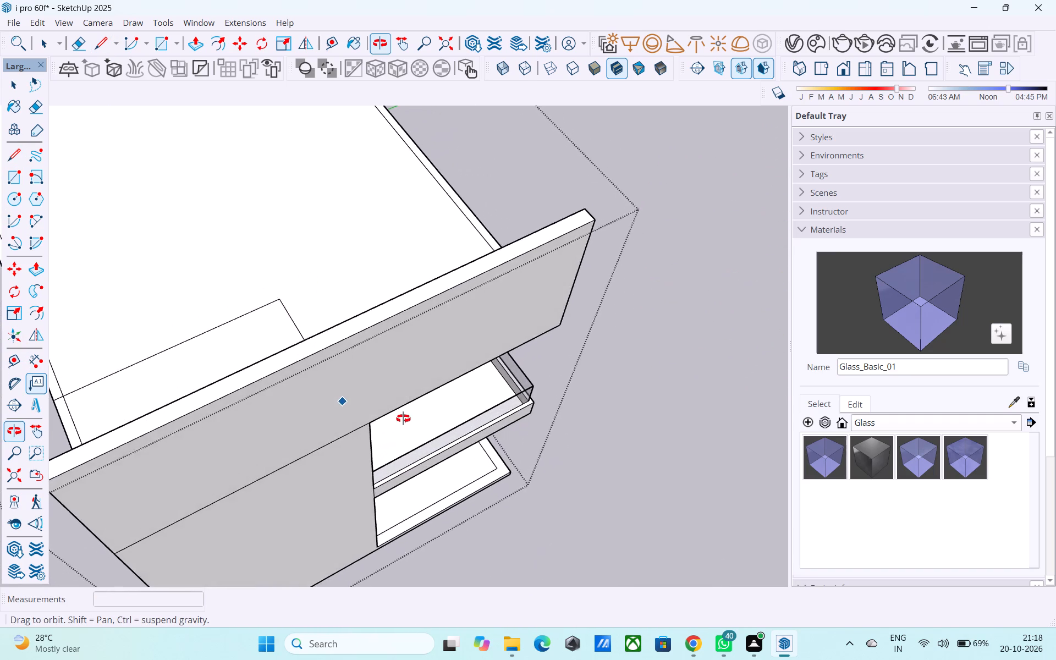
{"action": "middle_click_drag", "start_coordinate": [403, 419], "coordinate": [614, 334]}
{"action": "scroll", "coordinate": [614, 334], "scroll_direction": "down", "scroll_amount": 9}
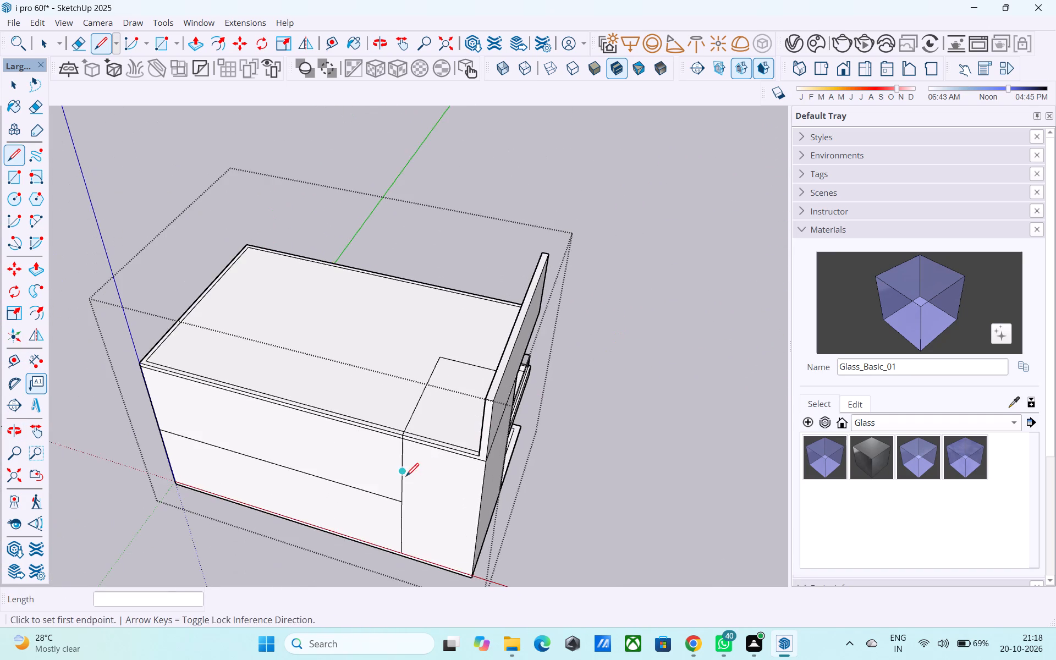
{"action": "middle_click_drag", "start_coordinate": [406, 477], "coordinate": [447, 460]}
{"action": "scroll", "coordinate": [444, 435], "scroll_direction": "up", "scroll_amount": 13}
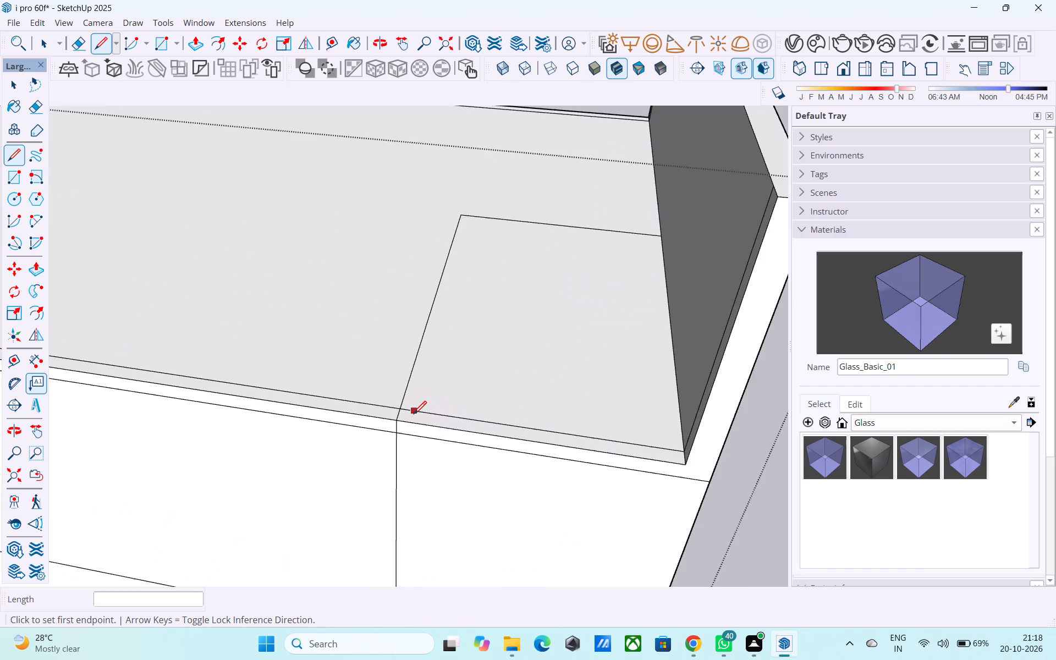
{"action": "scroll", "coordinate": [414, 415], "scroll_direction": "up", "scroll_amount": 8}
{"action": "left_click", "coordinate": [388, 404]}
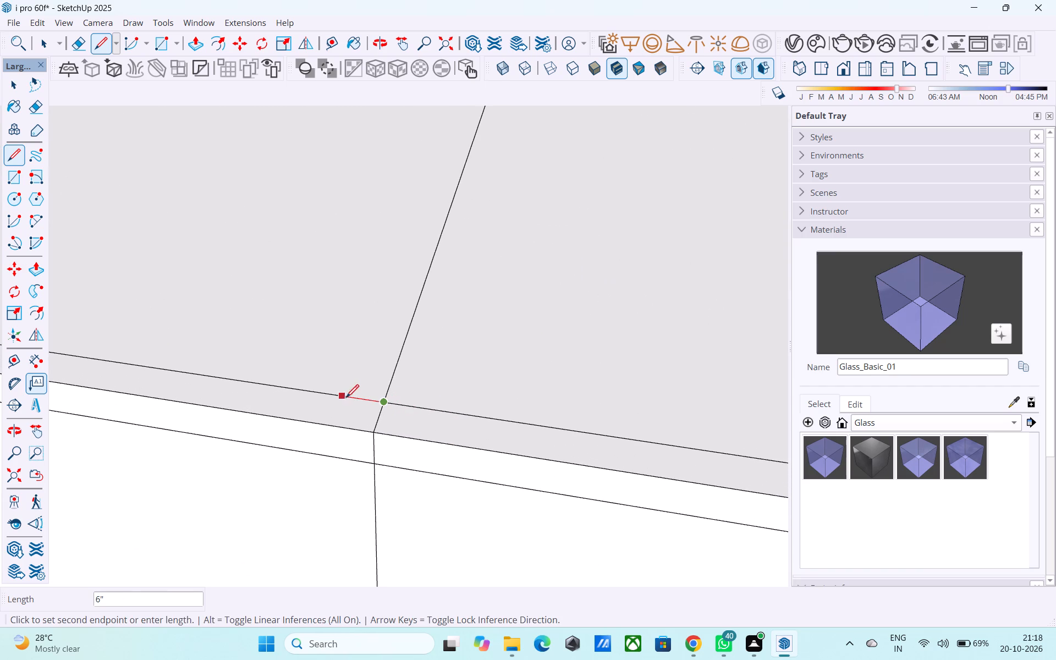
{"action": "left_click", "coordinate": [342, 398]}
Draw a line parallel to the room outline's longer side, 6" outside it and ending about 6" beyond its corner.
{"action": "scroll", "coordinate": [354, 318], "scroll_direction": "down", "scroll_amount": 6}
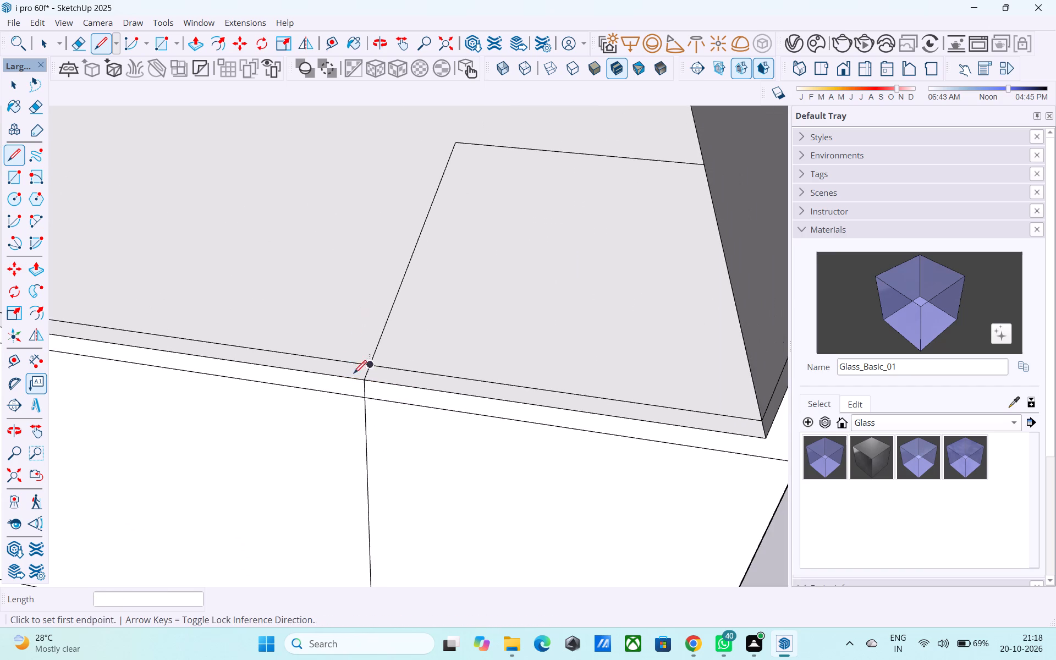
{"action": "scroll", "coordinate": [354, 363], "scroll_direction": "up", "scroll_amount": 3}
{"action": "left_click", "coordinate": [349, 362]}
{"action": "scroll", "coordinate": [343, 345], "scroll_direction": "down", "scroll_amount": 10}
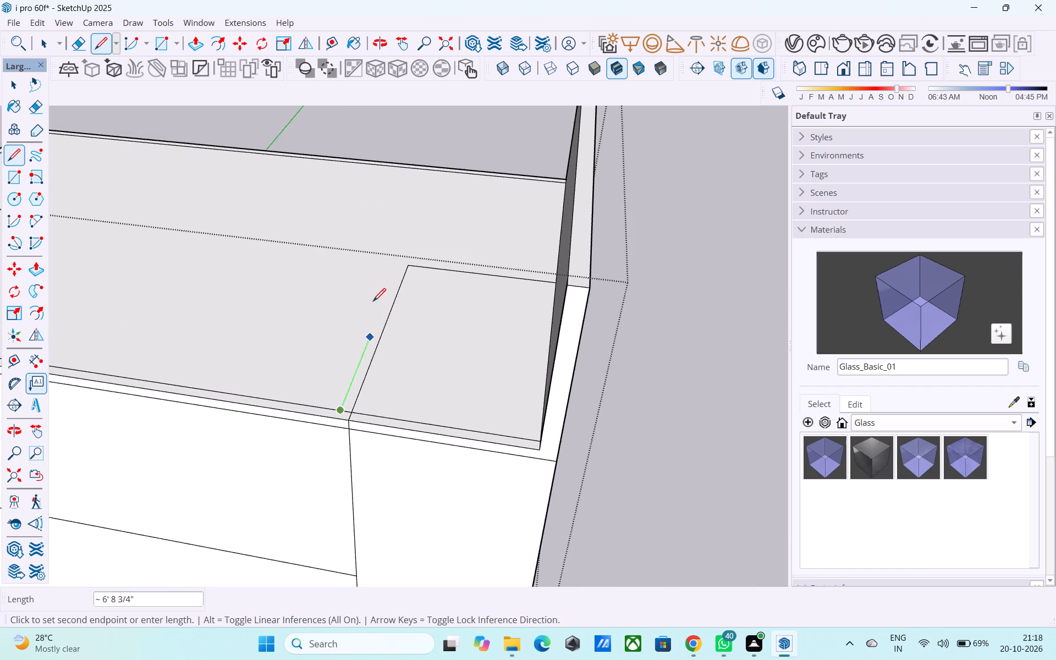
{"action": "scroll", "coordinate": [377, 267], "scroll_direction": "up", "scroll_amount": 7}
{"action": "scroll", "coordinate": [424, 261], "scroll_direction": "up", "scroll_amount": 4}
{"action": "left_click", "coordinate": [424, 261]}
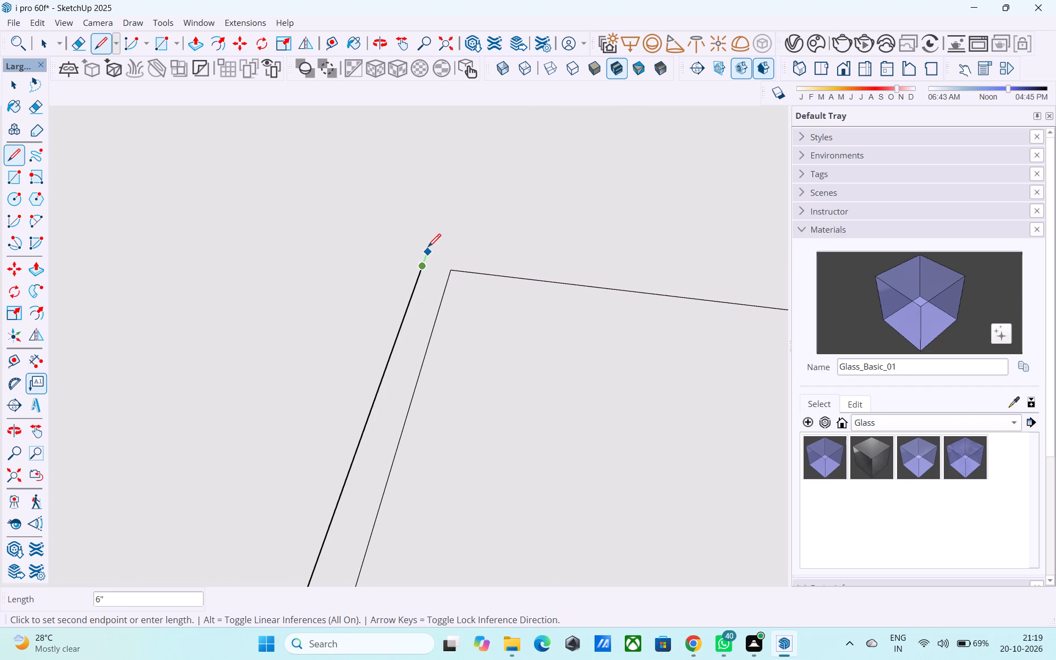
{"action": "left_click", "coordinate": [426, 262]}
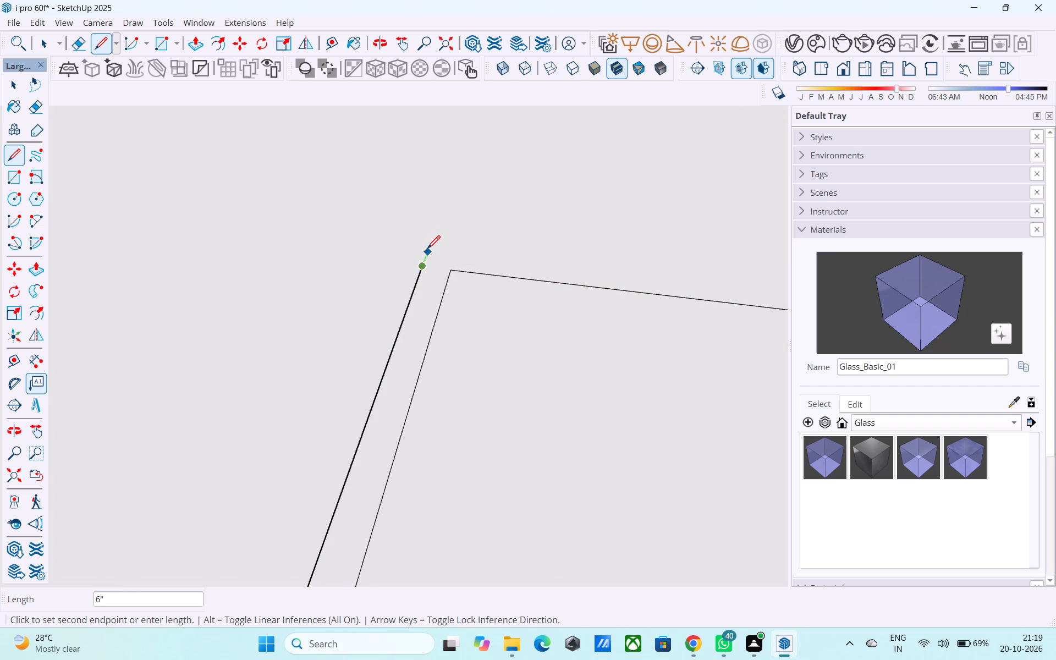
{"action": "left_click", "coordinate": [427, 250]}
{"action": "scroll", "coordinate": [394, 274], "scroll_direction": "down", "scroll_amount": 6}
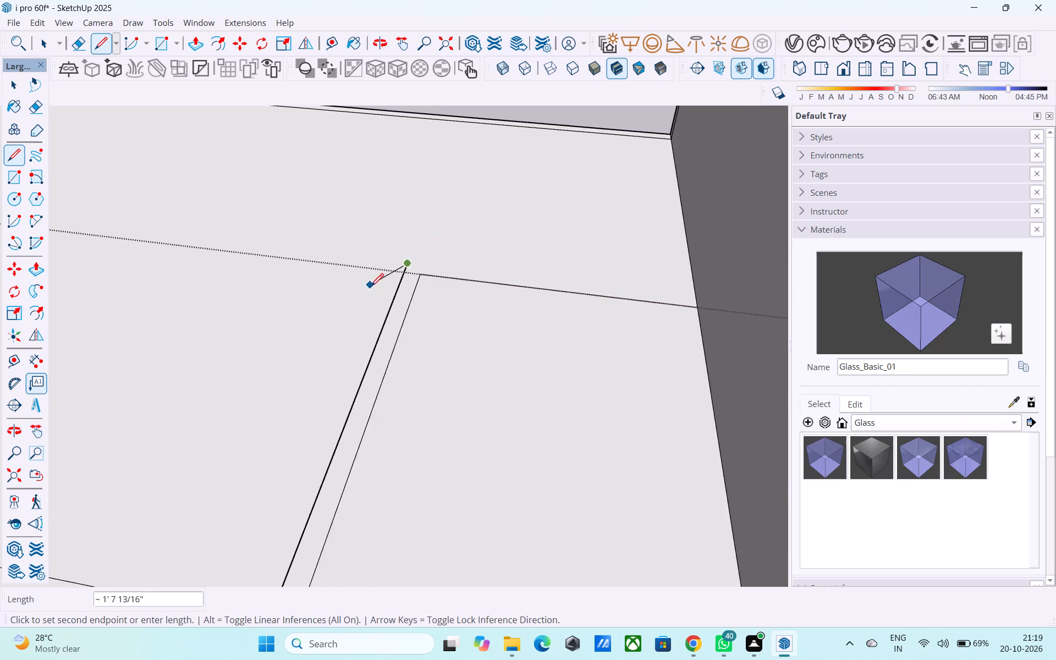
Draw a line from the outer line's end to the raised wall, parallel to the room outline's shorter side.
{"action": "middle_click_drag", "start_coordinate": [378, 289], "coordinate": [415, 292]}
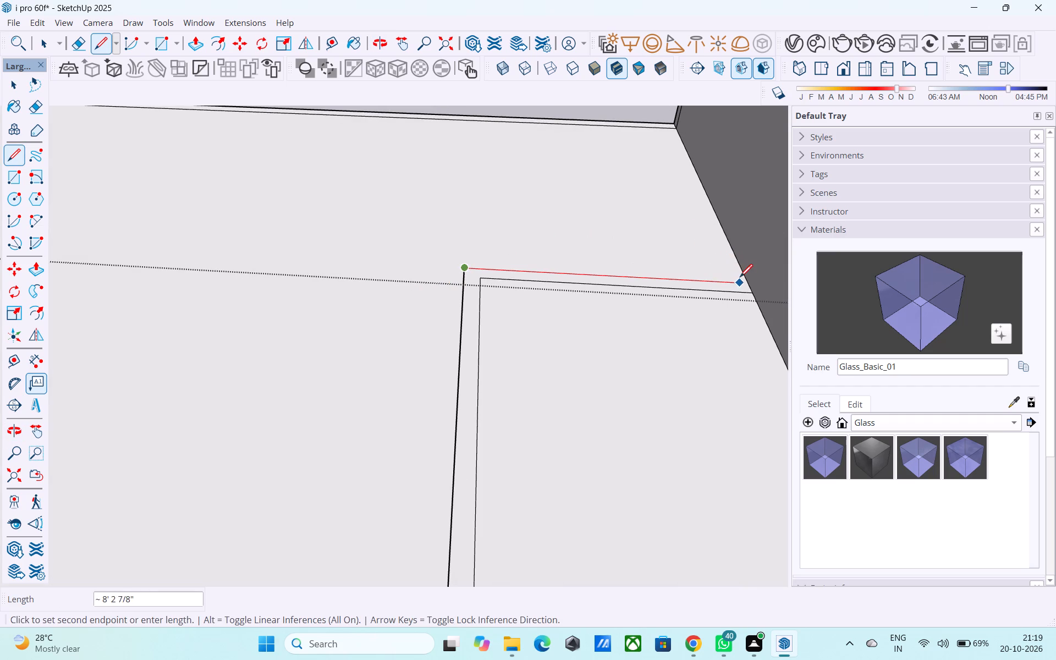
{"action": "left_click", "coordinate": [745, 280]}
{"action": "scroll", "coordinate": [376, 237], "scroll_direction": "down", "scroll_amount": 6}
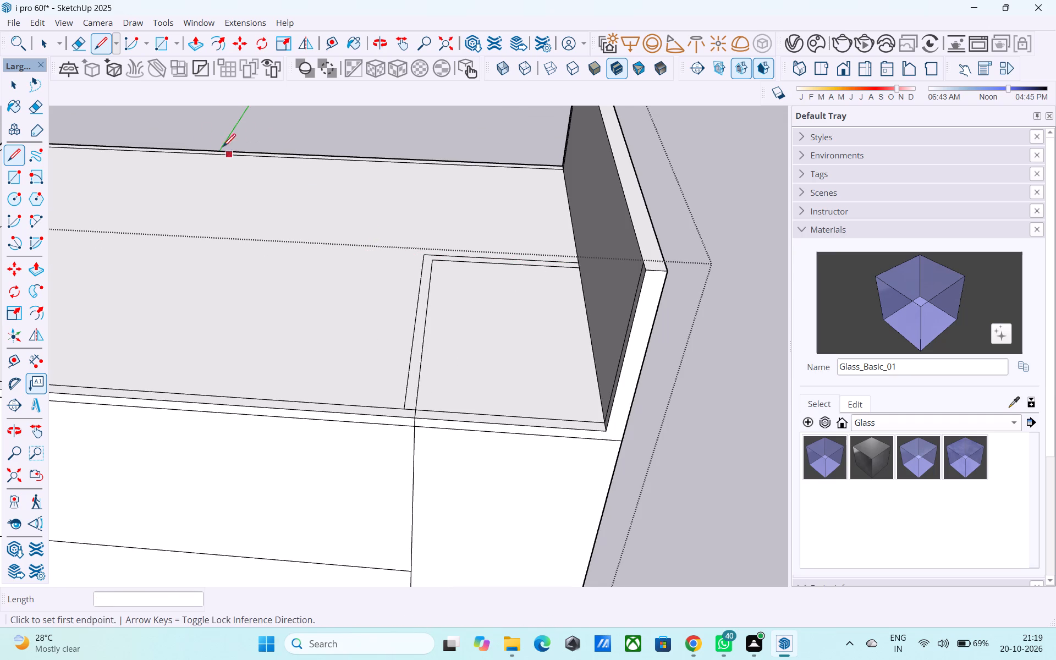
Push/Pull the L-shaped strip around the roof room up 8', level with the raised wall's top.
{"action": "left_click", "coordinate": [41, 52]}
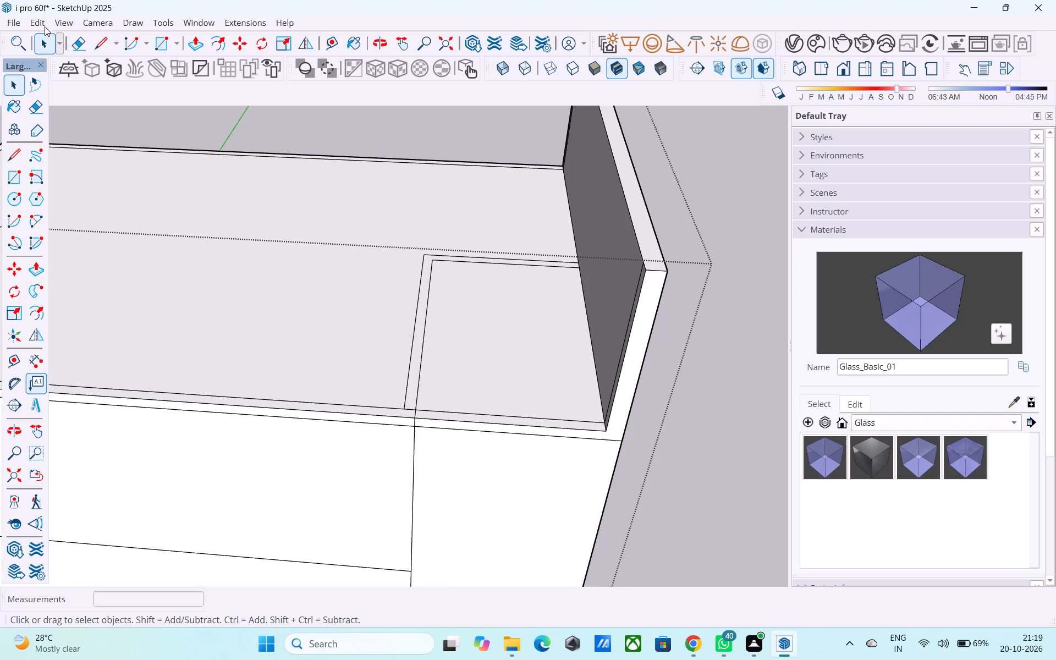
{"action": "scroll", "coordinate": [399, 89], "scroll_direction": "up", "scroll_amount": 1}
{"action": "scroll", "coordinate": [459, 322], "scroll_direction": "up", "scroll_amount": 5}
{"action": "left_click", "coordinate": [395, 339]}
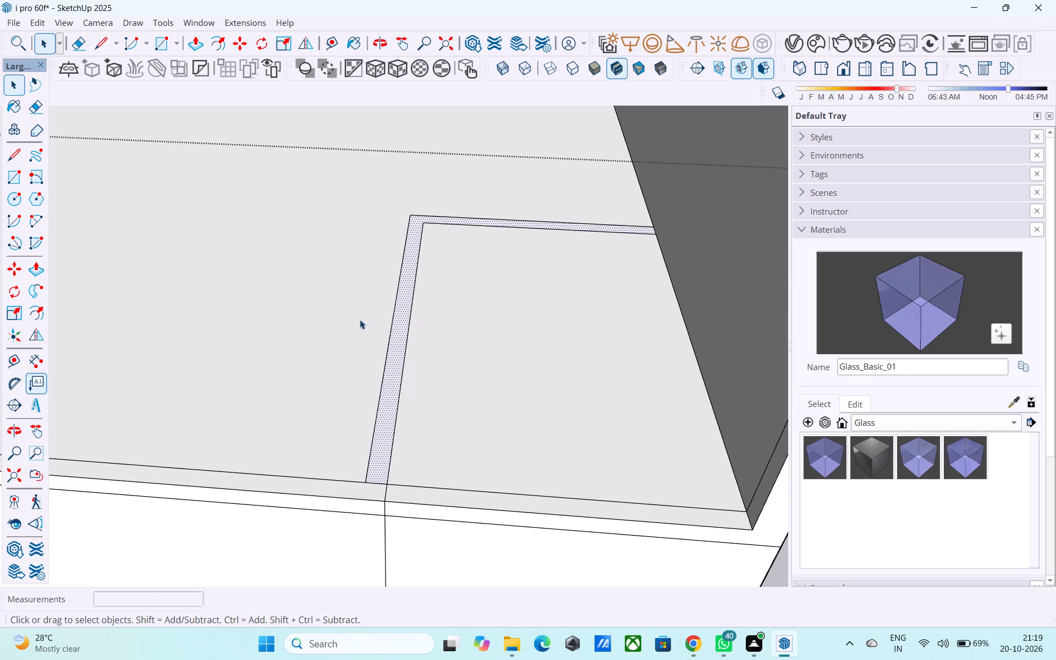
{"action": "left_click", "coordinate": [202, 39]}
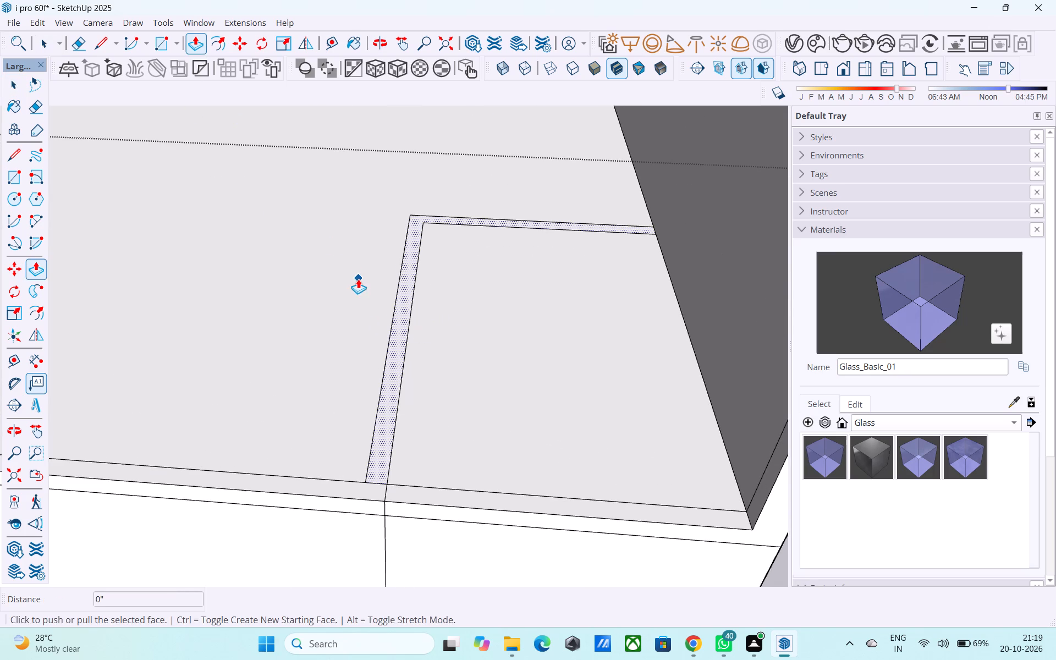
{"action": "scroll", "coordinate": [358, 279], "scroll_direction": "down", "scroll_amount": 6}
{"action": "left_click", "coordinate": [370, 305]}
{"action": "left_click", "coordinate": [569, 239]}
{"action": "scroll", "coordinate": [564, 258], "scroll_direction": "down", "scroll_amount": 5}
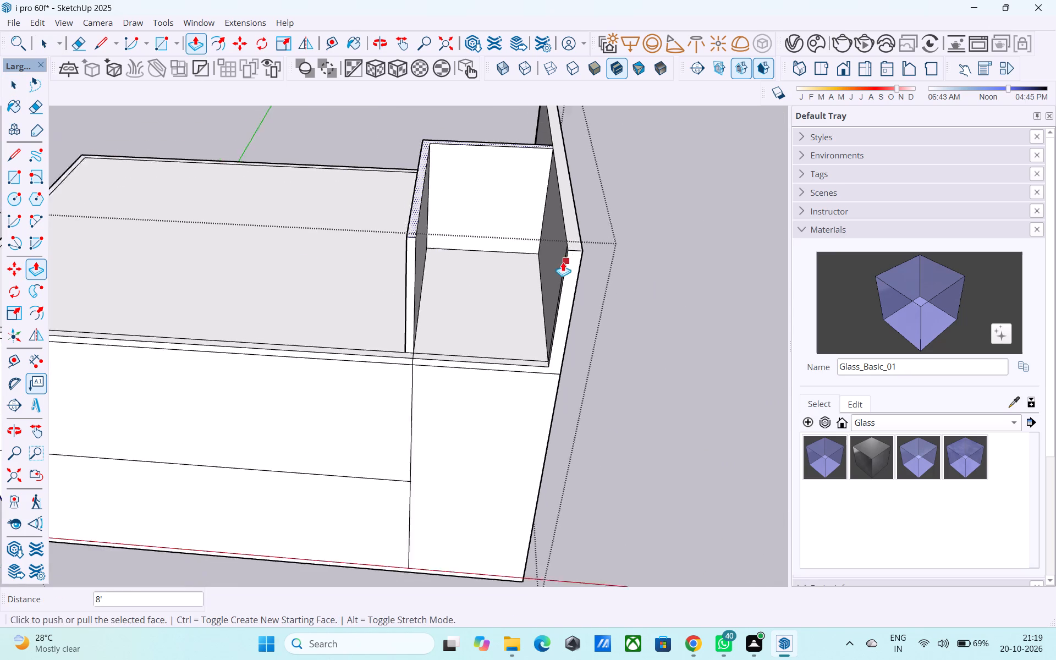
Draw a 6" line across the roof's border strip, outward from the outer base corner of the new room wall.
{"action": "middle_click_drag", "start_coordinate": [562, 262], "coordinate": [253, 261]}
{"action": "middle_click_drag", "start_coordinate": [253, 261], "coordinate": [342, 241]}
{"action": "scroll", "coordinate": [335, 252], "scroll_direction": "up", "scroll_amount": 4}
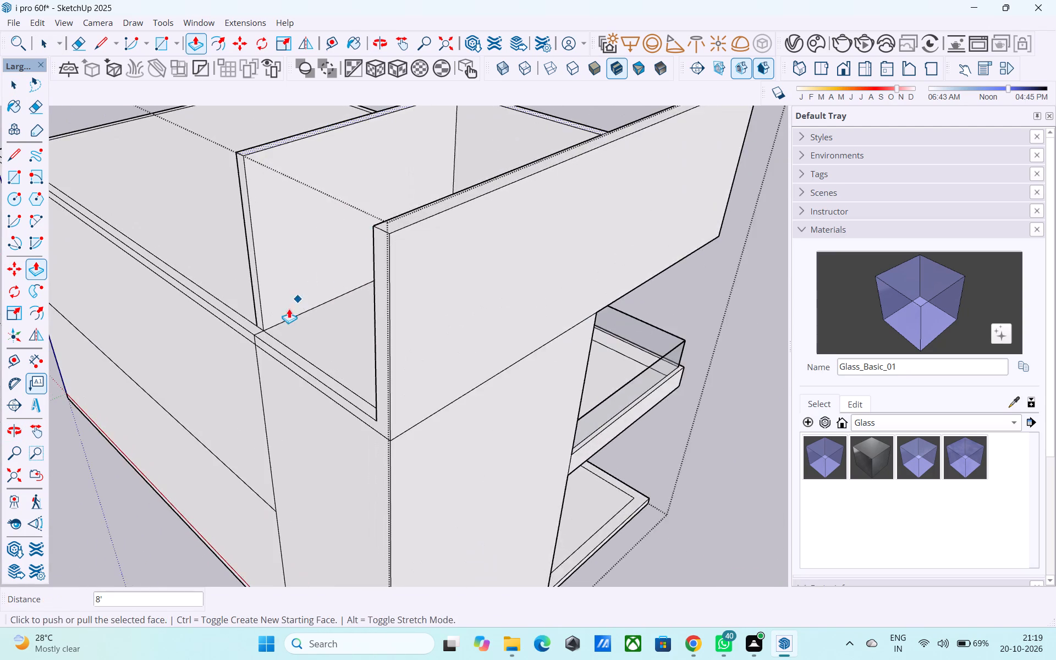
{"action": "scroll", "coordinate": [280, 318], "scroll_direction": "up", "scroll_amount": 5}
{"action": "key", "text": "l"}
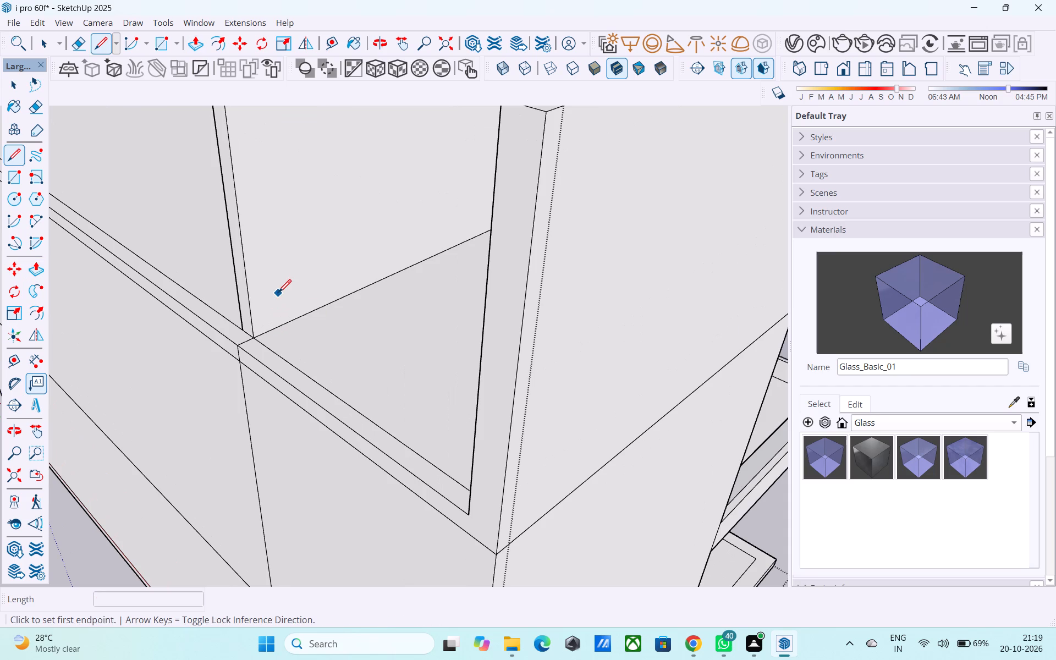
{"action": "scroll", "coordinate": [250, 326], "scroll_direction": "up", "scroll_amount": 8}
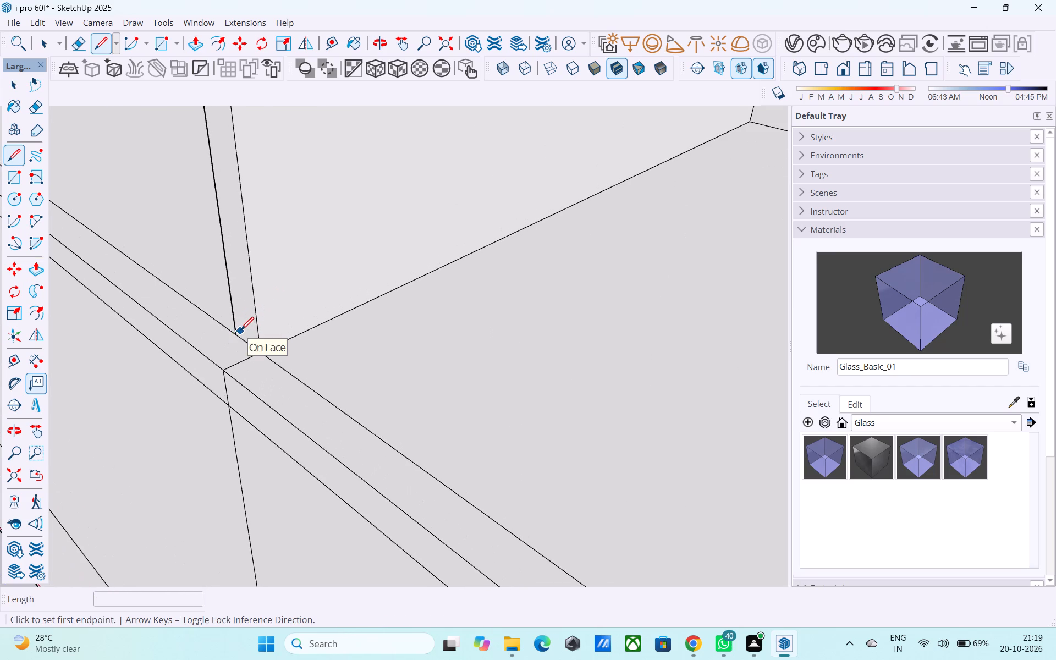
{"action": "left_click", "coordinate": [237, 331]}
{"action": "left_click", "coordinate": [204, 355]}
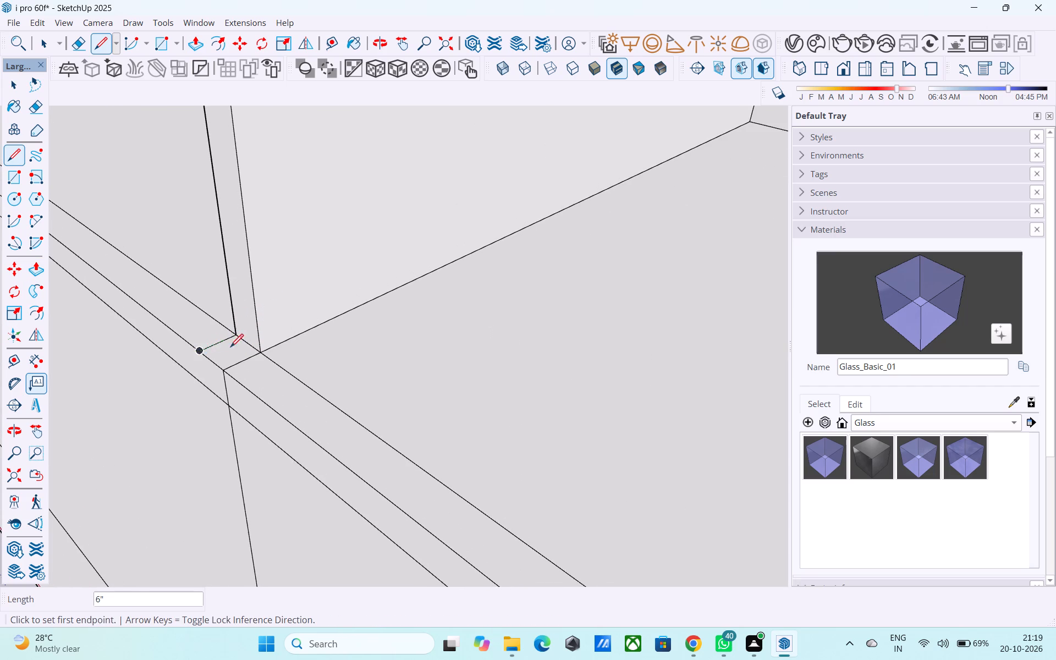
Erase the short line across the border strip at the room wall's inner face.
{"action": "scroll", "coordinate": [240, 348], "scroll_direction": "up", "scroll_amount": 6}
{"action": "key", "text": "e"}
{"action": "left_click_drag", "start_coordinate": [259, 382], "coordinate": [248, 367]}
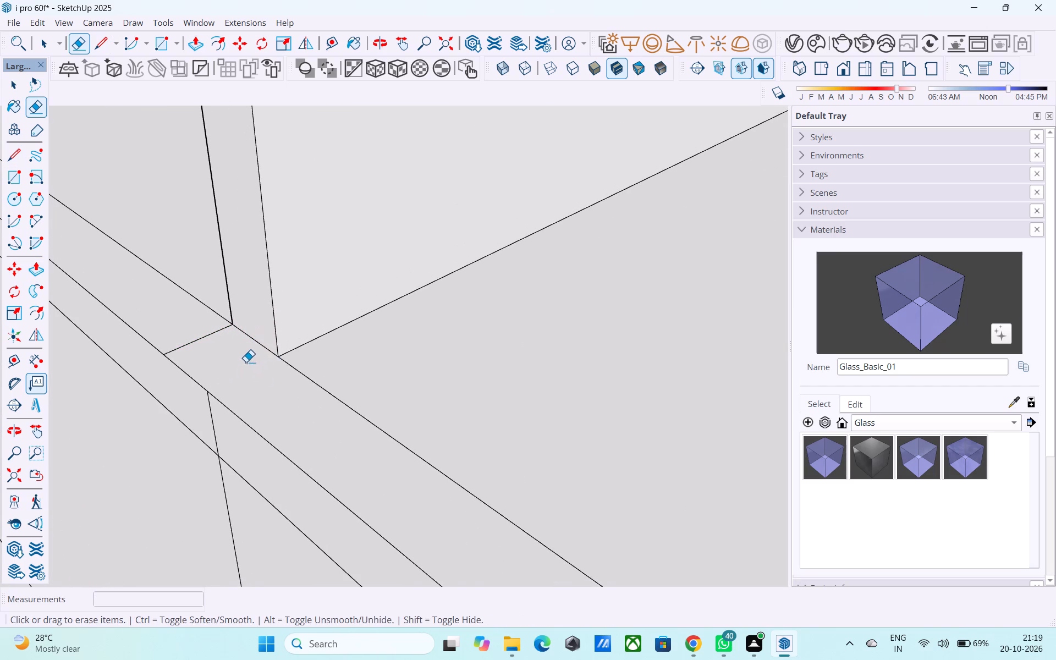
Push/Pull the border strip between the room wall and the raised wall up 8' to close the roof room's open side.
{"action": "scroll", "coordinate": [245, 360], "scroll_direction": "down", "scroll_amount": 10}
{"action": "key", "text": "space"}
{"action": "left_click", "coordinate": [244, 361]}
{"action": "scroll", "coordinate": [243, 365], "scroll_direction": "down", "scroll_amount": 7}
{"action": "key", "text": "p"}
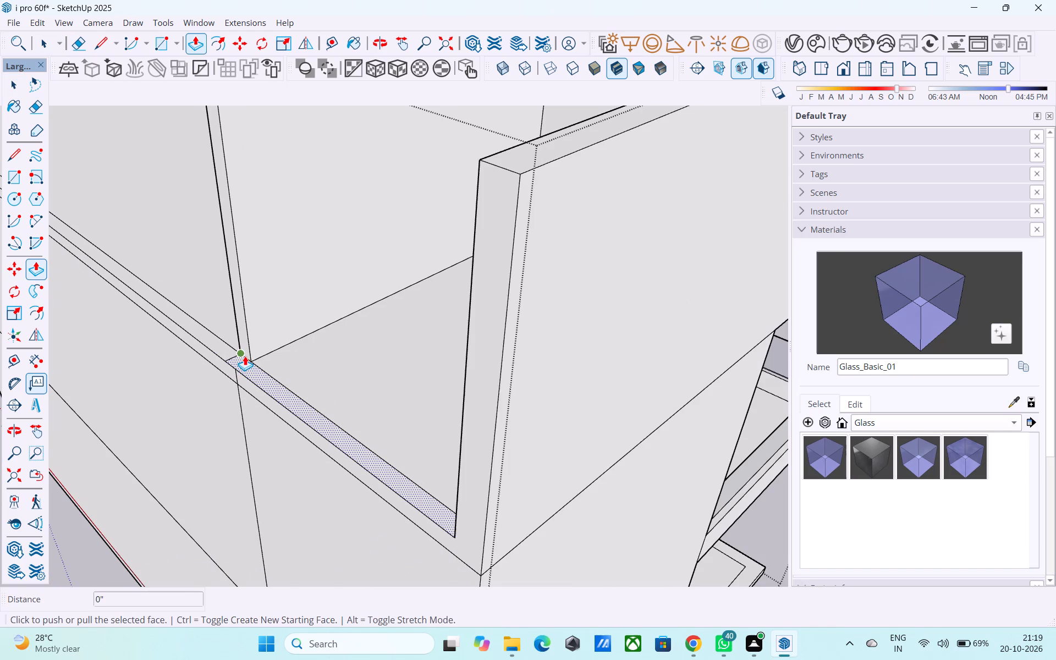
{"action": "left_click", "coordinate": [242, 359]}
{"action": "scroll", "coordinate": [243, 341], "scroll_direction": "down", "scroll_amount": 5}
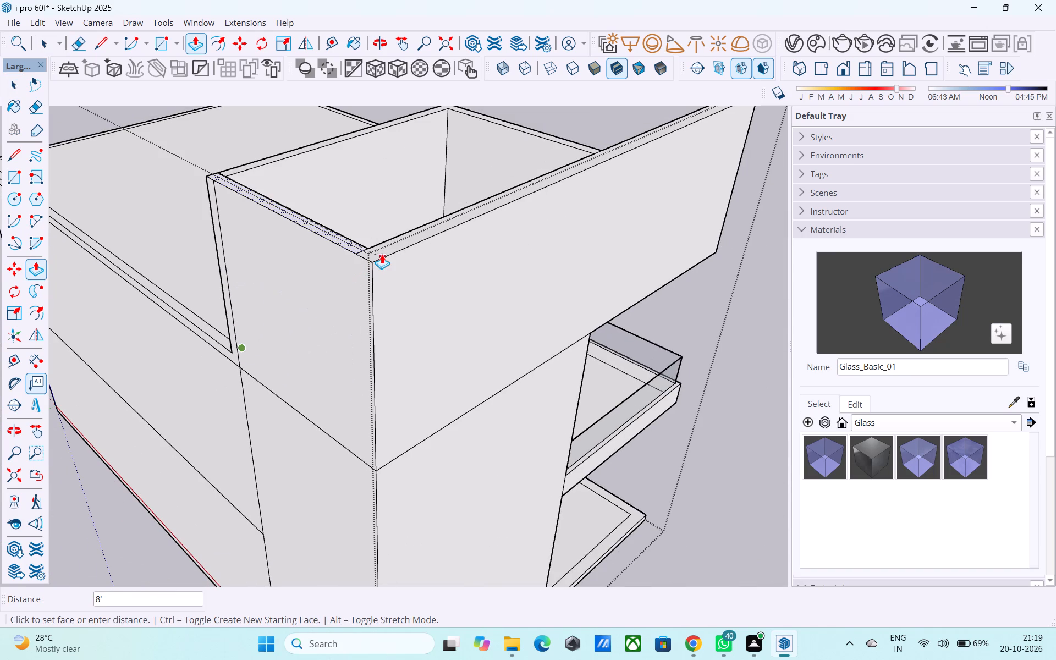
{"action": "left_click", "coordinate": [382, 254]}
Erase the seam on the wall tops where the new long-side wall meets the raised end wall.
{"action": "middle_click_drag", "start_coordinate": [351, 208], "coordinate": [343, 244]}
{"action": "scroll", "coordinate": [263, 184], "scroll_direction": "down", "scroll_amount": 6}
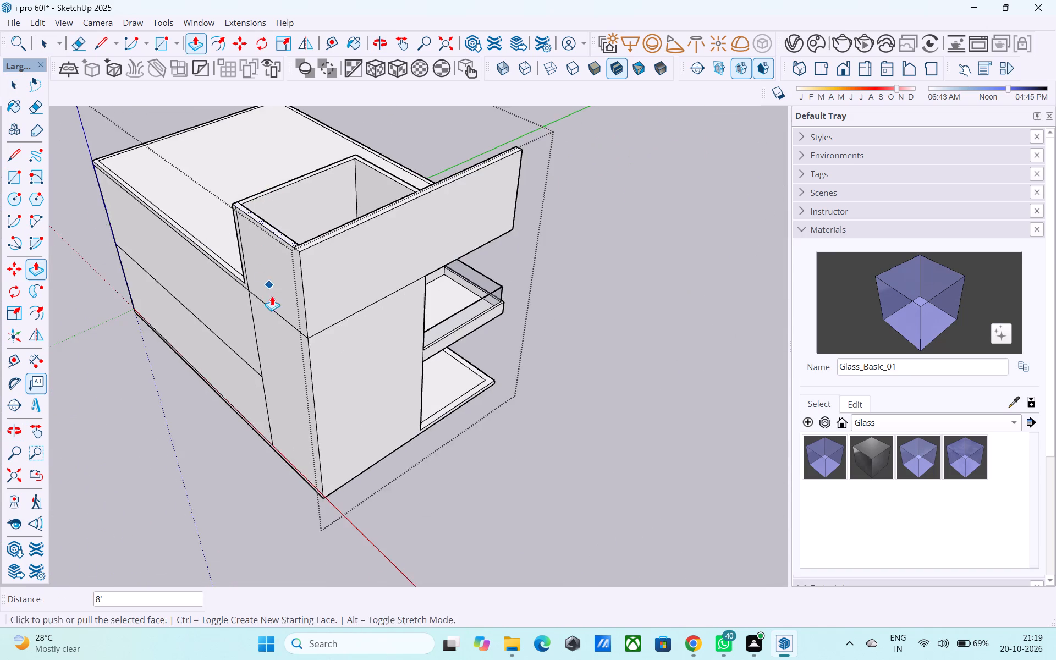
{"action": "middle_click_drag", "start_coordinate": [274, 312], "coordinate": [259, 403]}
{"action": "scroll", "coordinate": [291, 347], "scroll_direction": "up", "scroll_amount": 14}
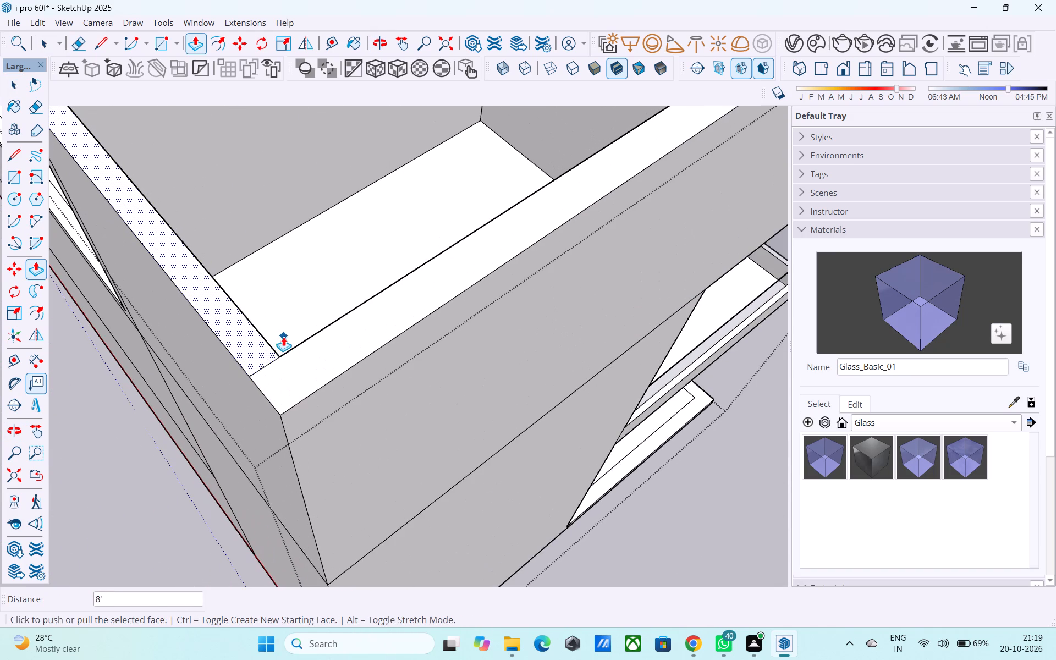
{"action": "key", "text": "e"}
{"action": "left_click", "coordinate": [263, 364]}
Erase the seam on the wall tops where the room's inner cross wall meets the raised end wall.
{"action": "scroll", "coordinate": [265, 372], "scroll_direction": "down", "scroll_amount": 5}
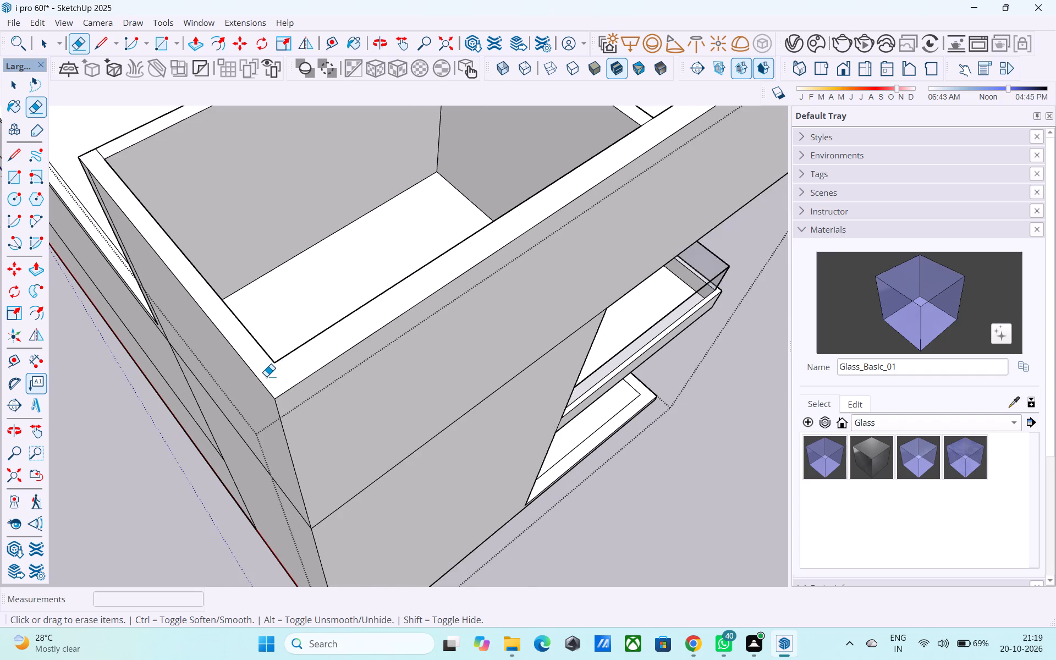
{"action": "scroll", "coordinate": [266, 381], "scroll_direction": "down", "scroll_amount": 8}
{"action": "middle_click_drag", "start_coordinate": [262, 387], "coordinate": [117, 330]}
{"action": "middle_click_drag", "start_coordinate": [685, 234], "coordinate": [405, 254]}
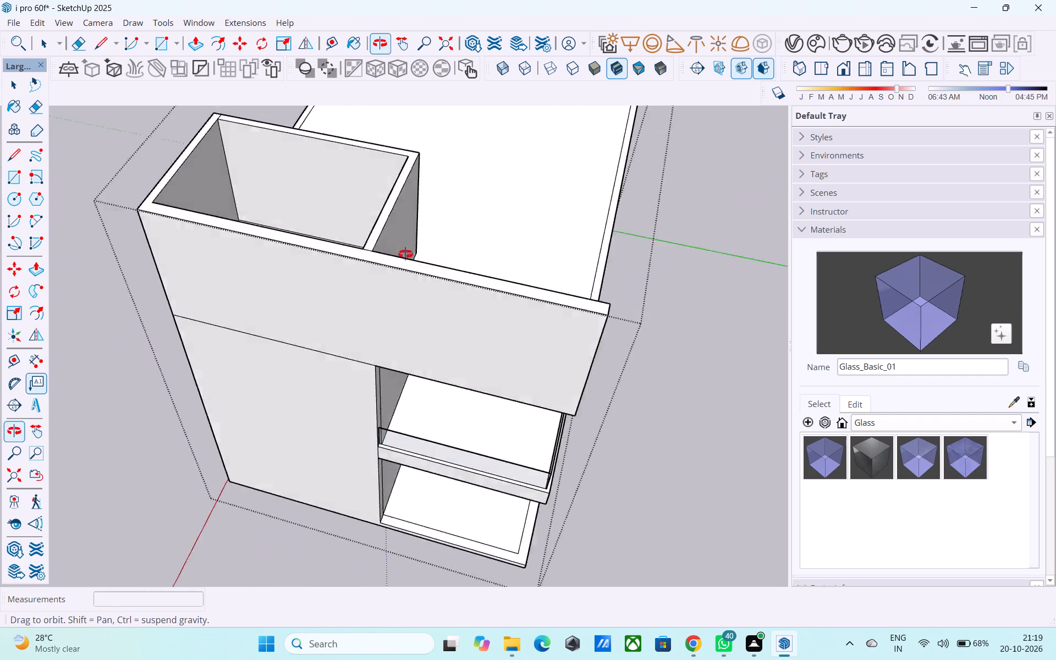
{"action": "middle_click_drag", "start_coordinate": [405, 254], "coordinate": [96, 268]}
{"action": "scroll", "coordinate": [303, 164], "scroll_direction": "up", "scroll_amount": 10}
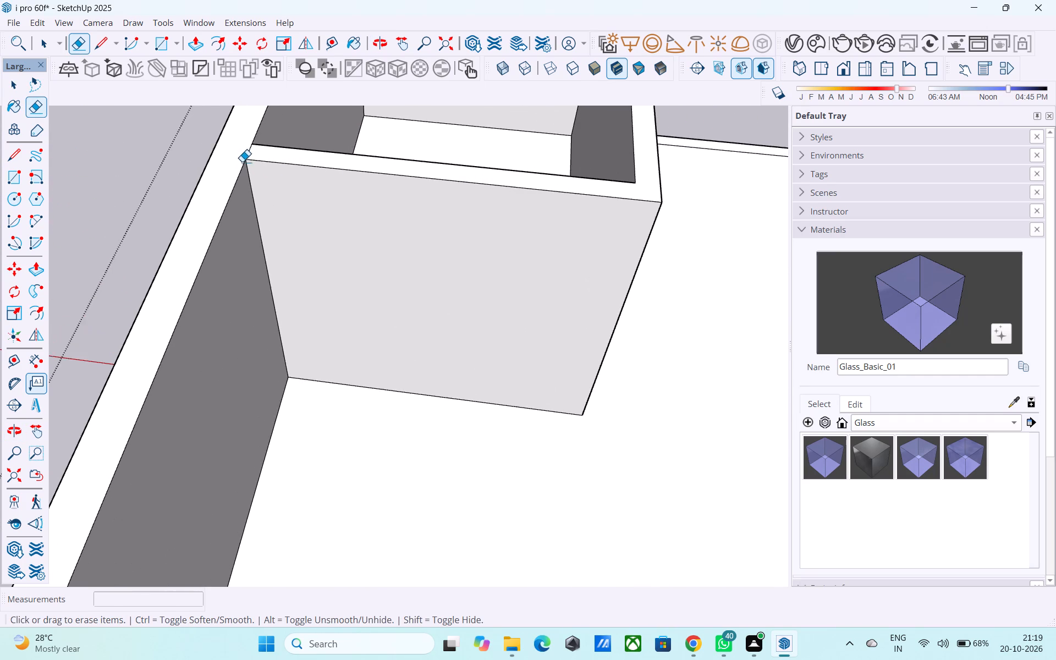
{"action": "scroll", "coordinate": [248, 156], "scroll_direction": "up", "scroll_amount": 4}
{"action": "left_click_drag", "start_coordinate": [241, 148], "coordinate": [249, 147]}
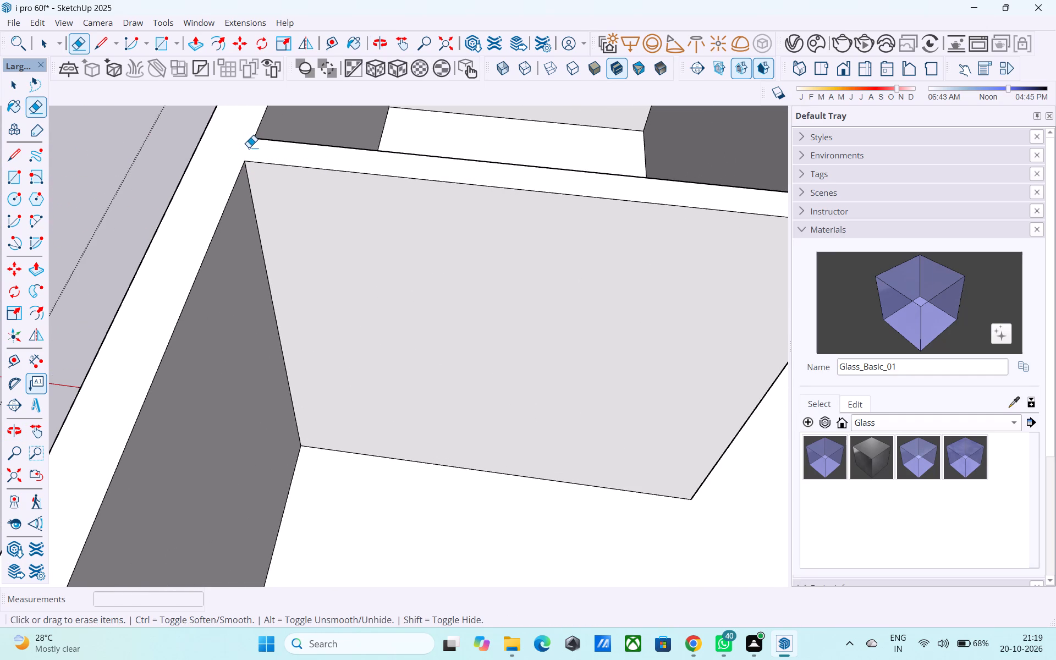
Examine the walled roof room and the raised wall from the roof side and the open-bay end.
{"action": "scroll", "coordinate": [287, 311], "scroll_direction": "down", "scroll_amount": 5}
{"action": "middle_click_drag", "start_coordinate": [288, 312], "coordinate": [286, 328]}
{"action": "scroll", "coordinate": [284, 331], "scroll_direction": "down", "scroll_amount": 9}
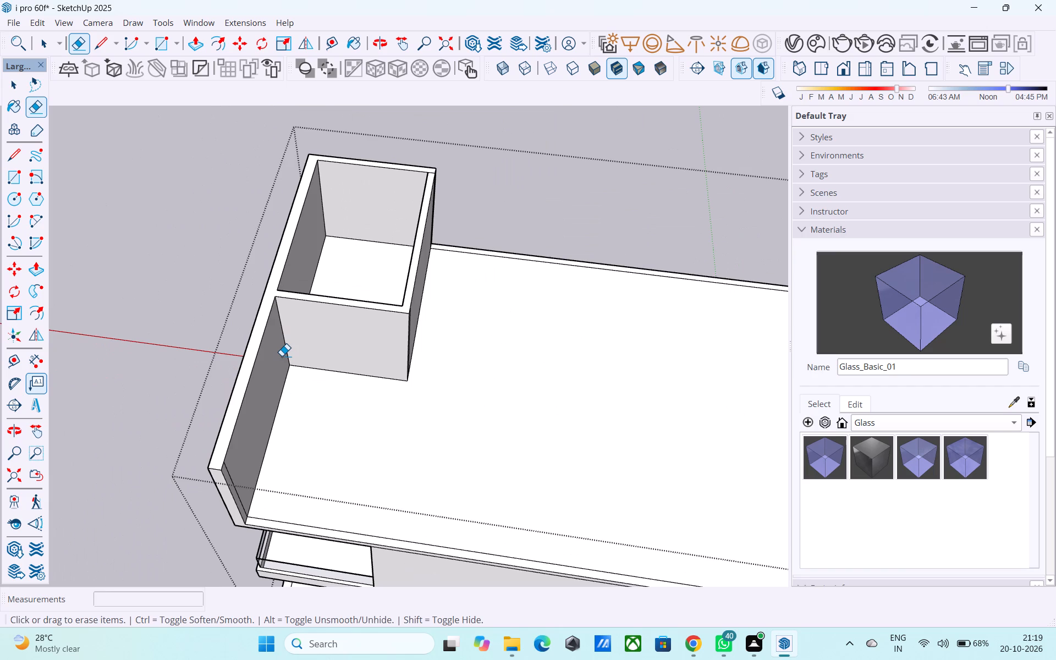
{"action": "middle_click_drag", "start_coordinate": [275, 353], "coordinate": [669, 195]}
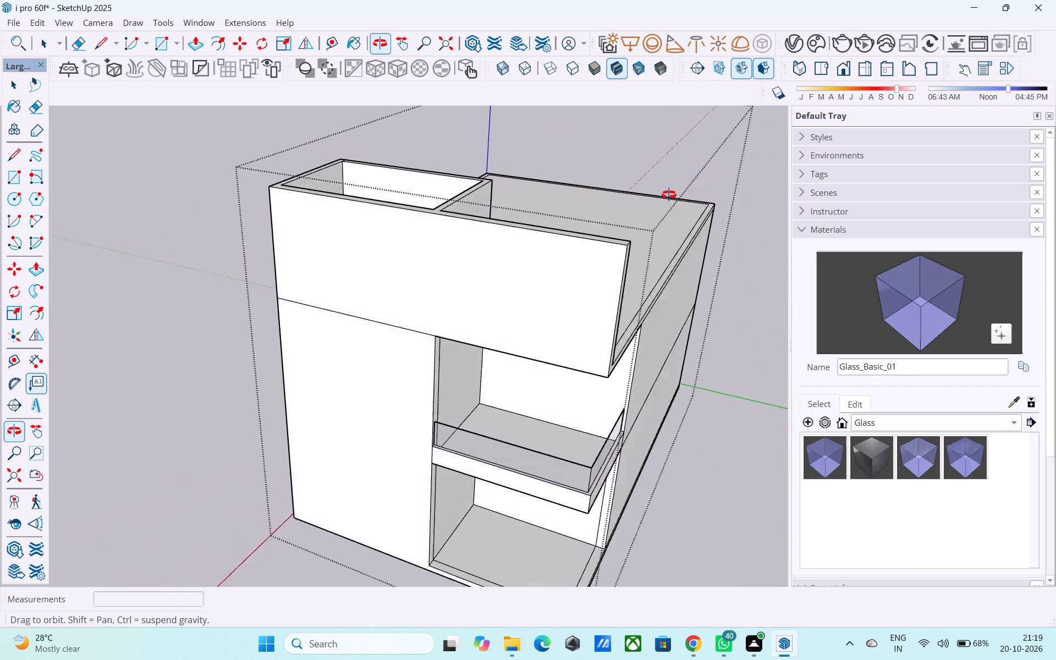
{"action": "middle_click_drag", "start_coordinate": [669, 195], "coordinate": [246, 235]}
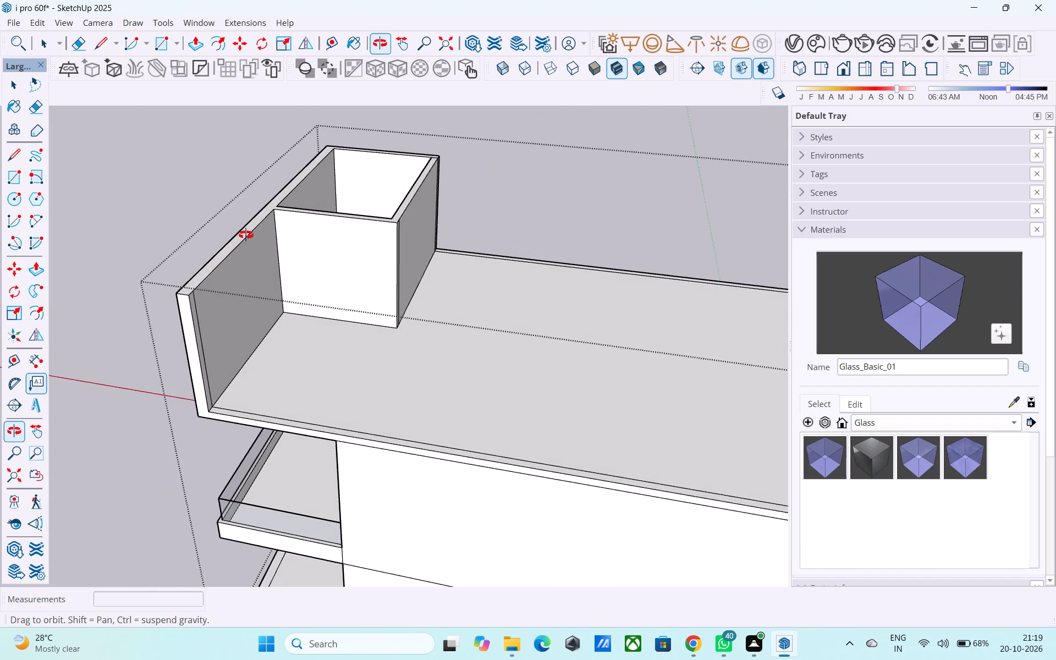
{"action": "middle_click_drag", "start_coordinate": [246, 235], "coordinate": [683, 172]}
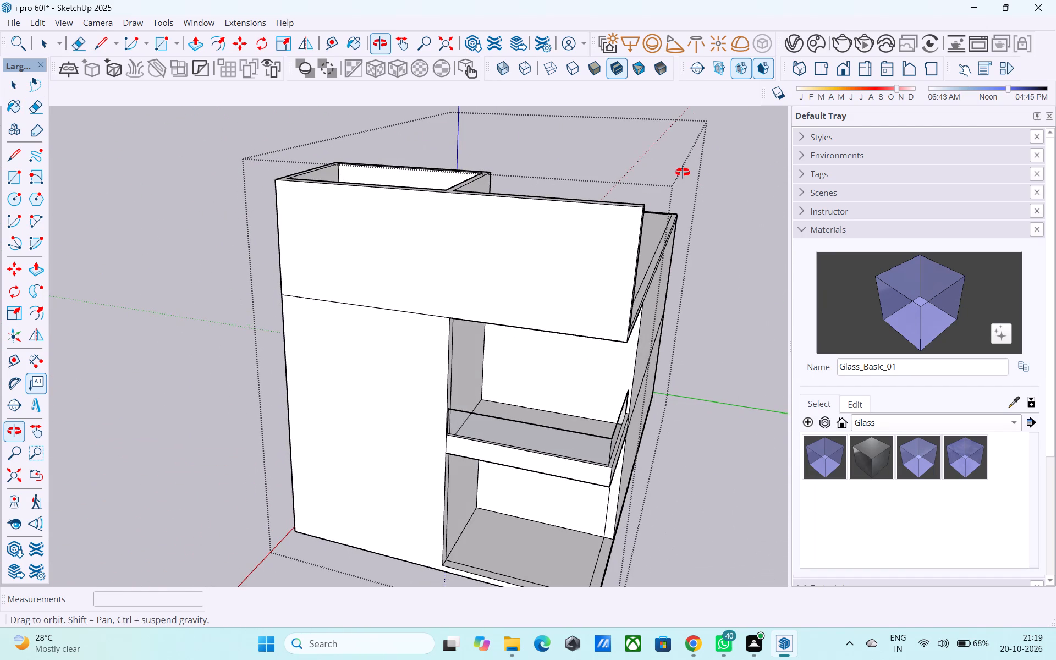
{"action": "middle_click_drag", "start_coordinate": [683, 172], "coordinate": [679, 169]}
{"action": "middle_click_drag", "start_coordinate": [564, 277], "coordinate": [393, 277]}
{"action": "scroll", "coordinate": [562, 277], "scroll_direction": "up", "scroll_amount": 1}
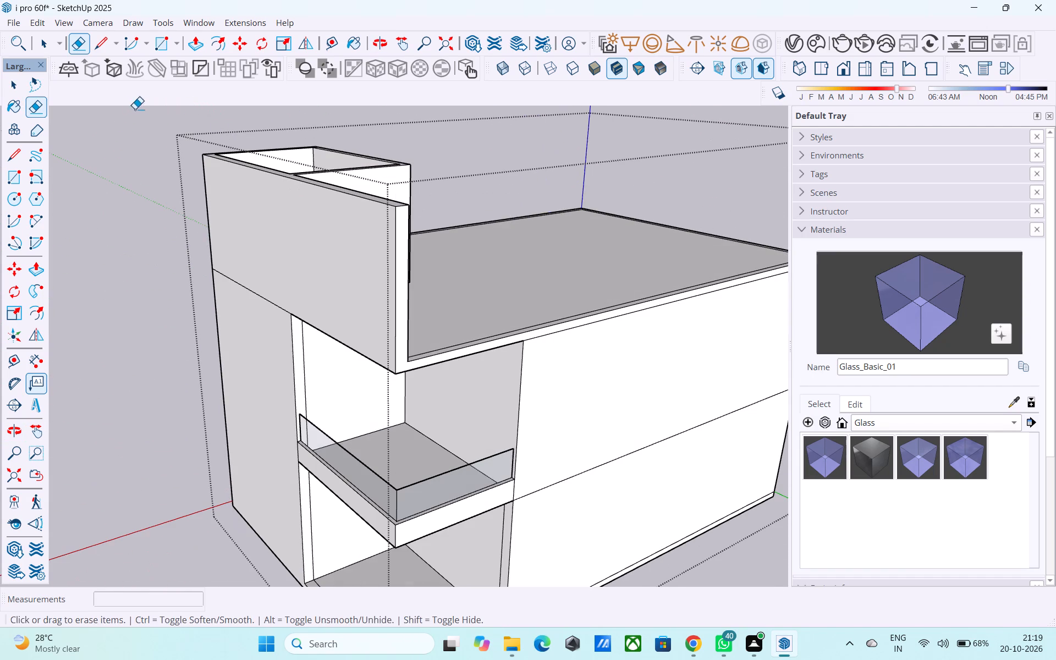
Copy the raised wall's lower outer edge above the open bay 3' upward on the wall's outer face.
{"action": "left_click", "coordinate": [46, 50]}
{"action": "scroll", "coordinate": [388, 371], "scroll_direction": "up", "scroll_amount": 1}
{"action": "middle_click_drag", "start_coordinate": [387, 371], "coordinate": [402, 276]}
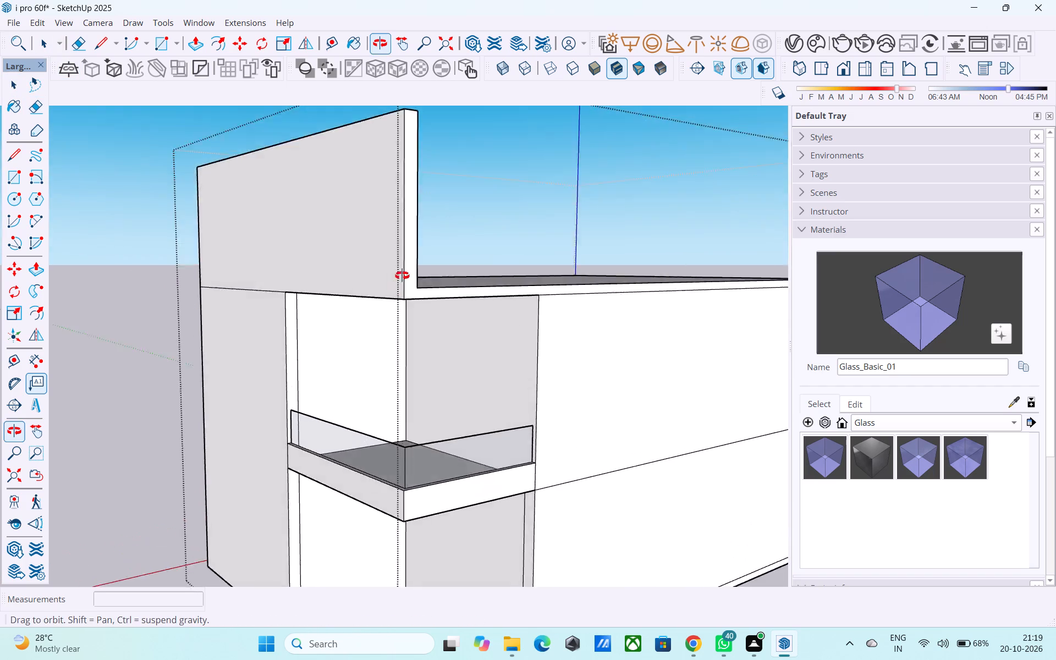
{"action": "middle_click_drag", "start_coordinate": [402, 276], "coordinate": [410, 273]}
{"action": "scroll", "coordinate": [407, 273], "scroll_direction": "up", "scroll_amount": 10}
{"action": "middle_click_drag", "start_coordinate": [392, 287], "coordinate": [365, 240]}
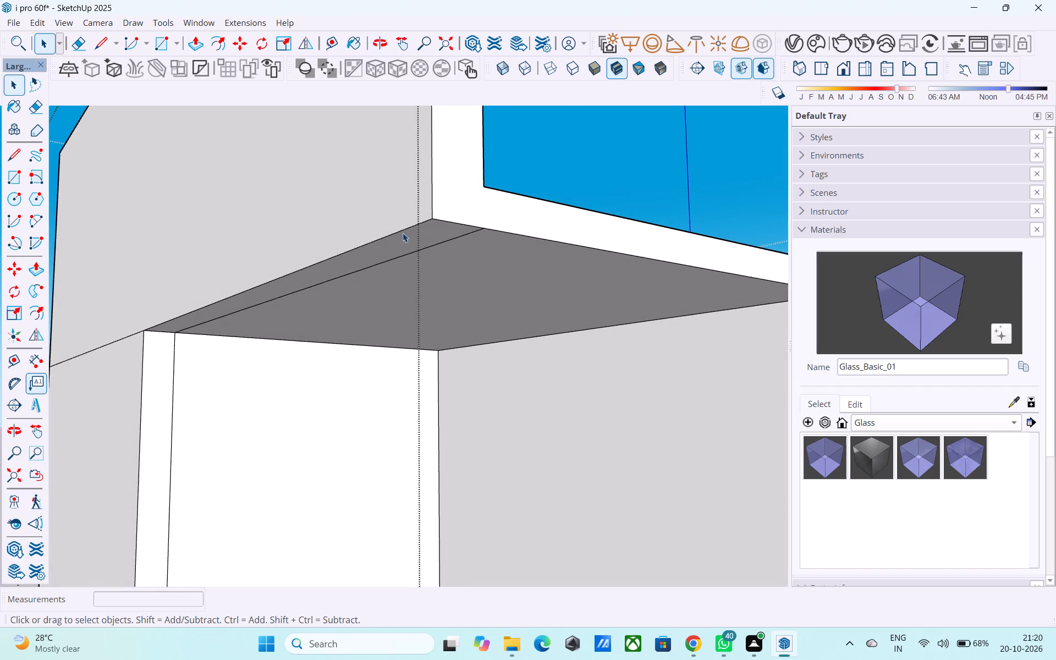
{"action": "left_click", "coordinate": [403, 232]}
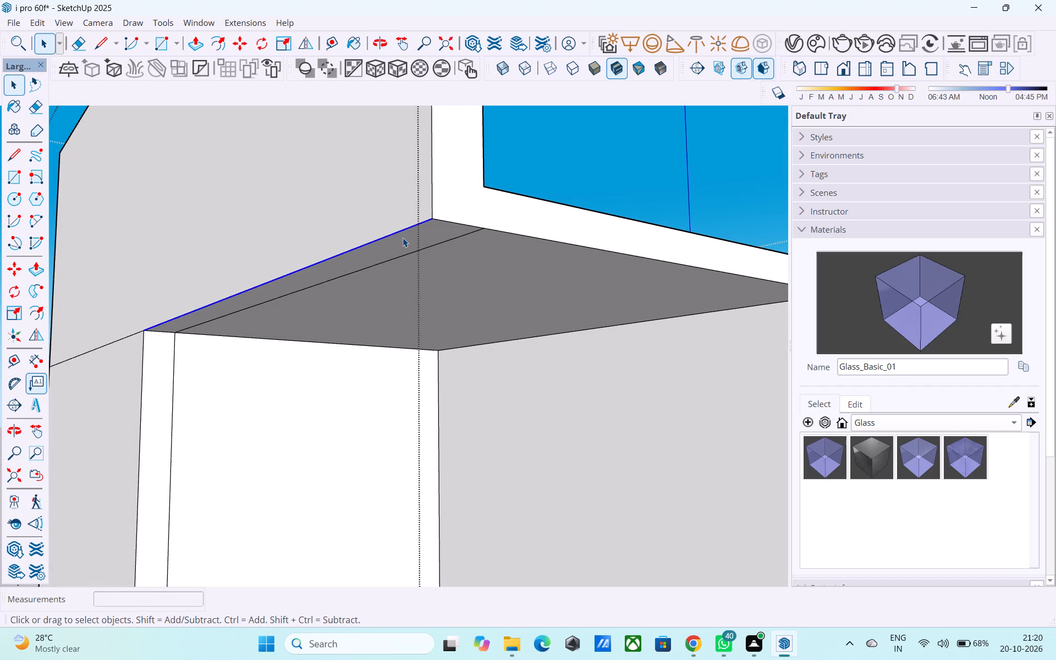
{"action": "key", "text": "m"}
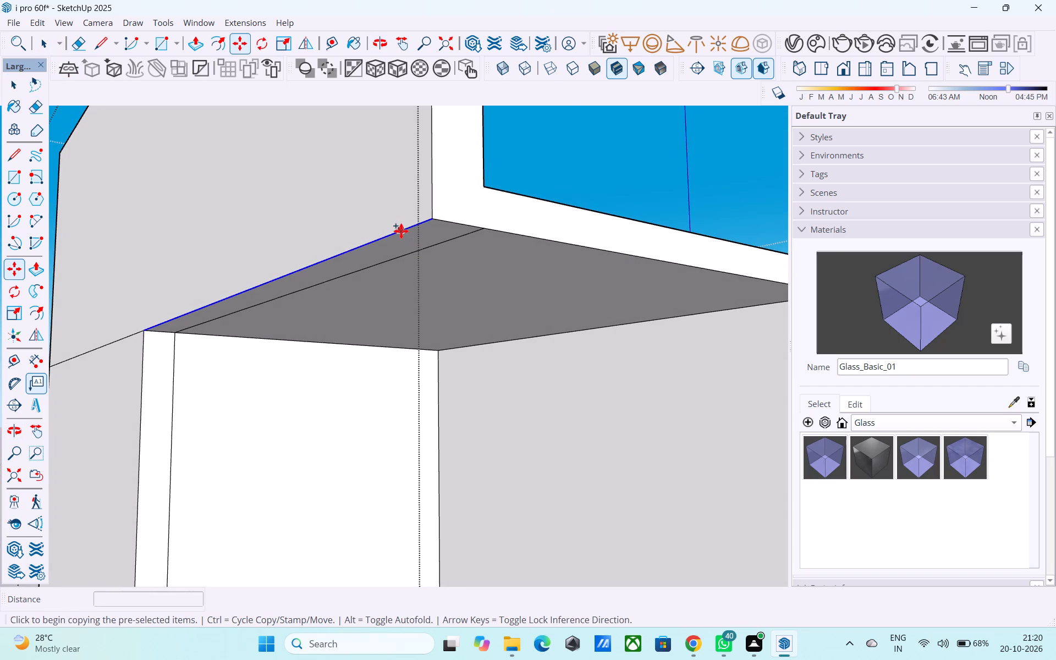
{"action": "middle_click_drag", "start_coordinate": [399, 221], "coordinate": [435, 318]}
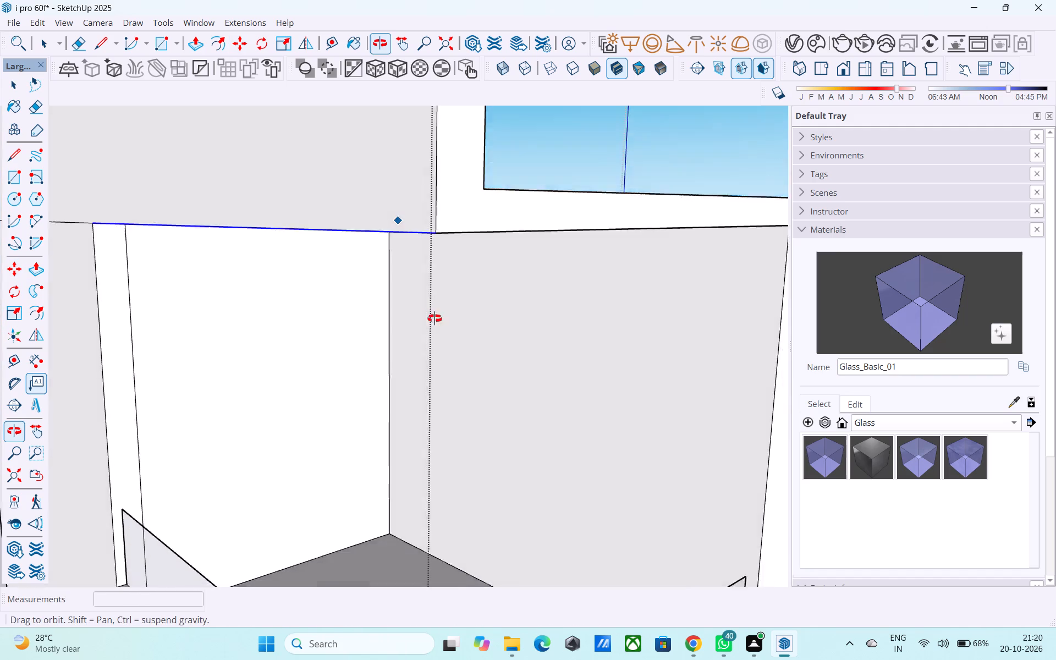
{"action": "middle_click_drag", "start_coordinate": [435, 318], "coordinate": [442, 342]}
{"action": "scroll", "coordinate": [426, 273], "scroll_direction": "up", "scroll_amount": 3}
{"action": "scroll", "coordinate": [438, 231], "scroll_direction": "down", "scroll_amount": 5}
{"action": "scroll", "coordinate": [398, 321], "scroll_direction": "down", "scroll_amount": 3}
{"action": "scroll", "coordinate": [394, 332], "scroll_direction": "up", "scroll_amount": 2}
{"action": "scroll", "coordinate": [393, 333], "scroll_direction": "down", "scroll_amount": 2}
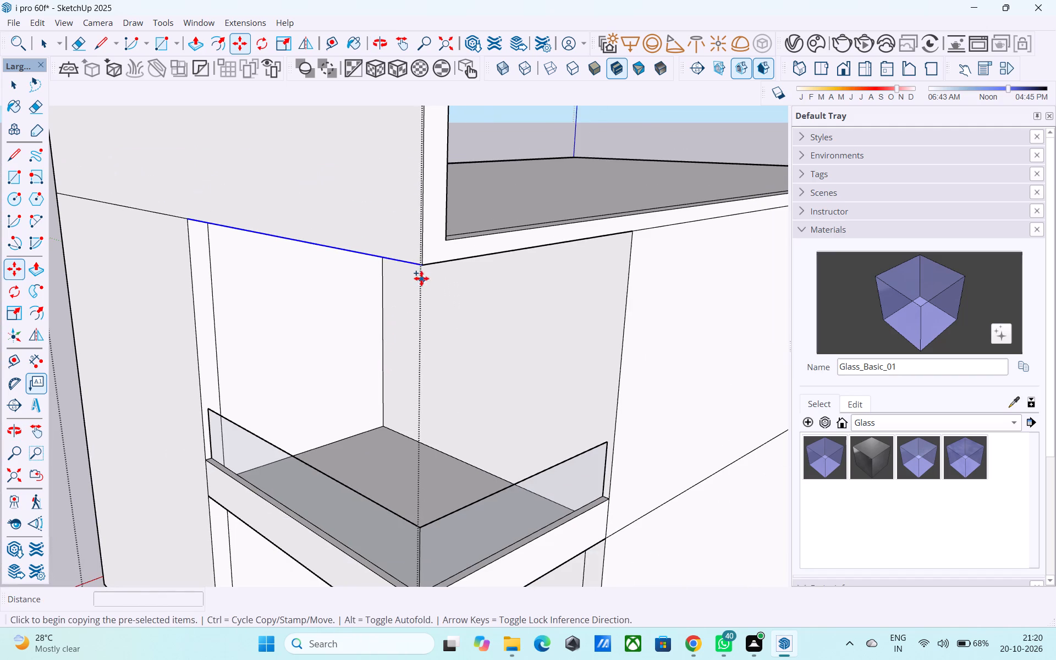
{"action": "left_click", "coordinate": [417, 265]}
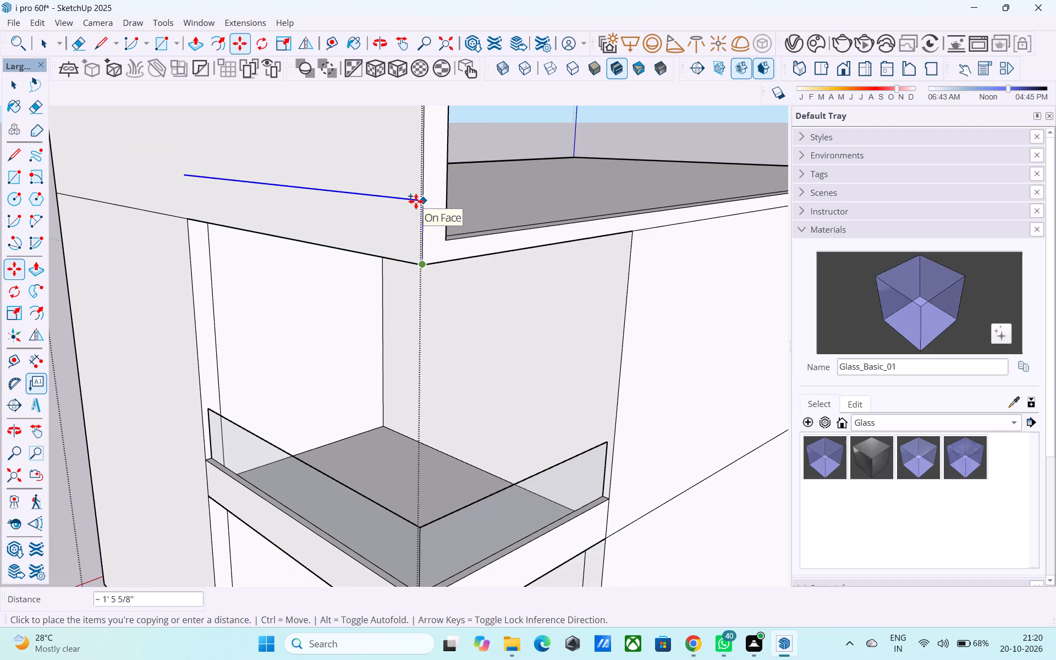
{"action": "type", "text": "3'"}
{"action": "key", "text": "Return"}
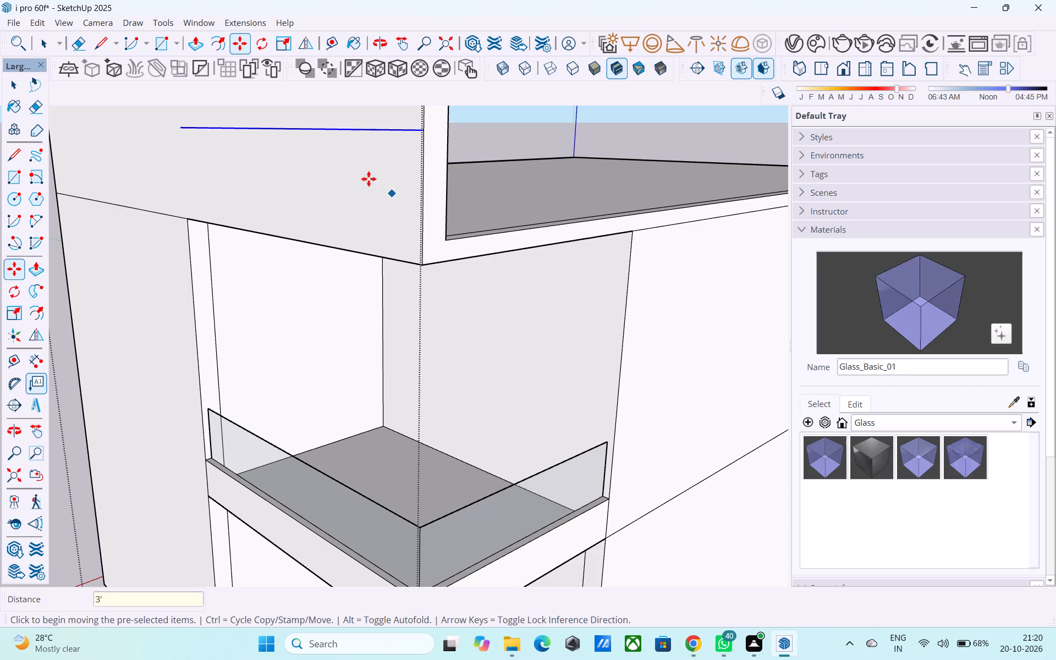
Draw a 5' 6" vertical line from the raised edge copy's inner end to the wall's top edge.
{"action": "middle_click_drag", "start_coordinate": [334, 150], "coordinate": [420, 132]}
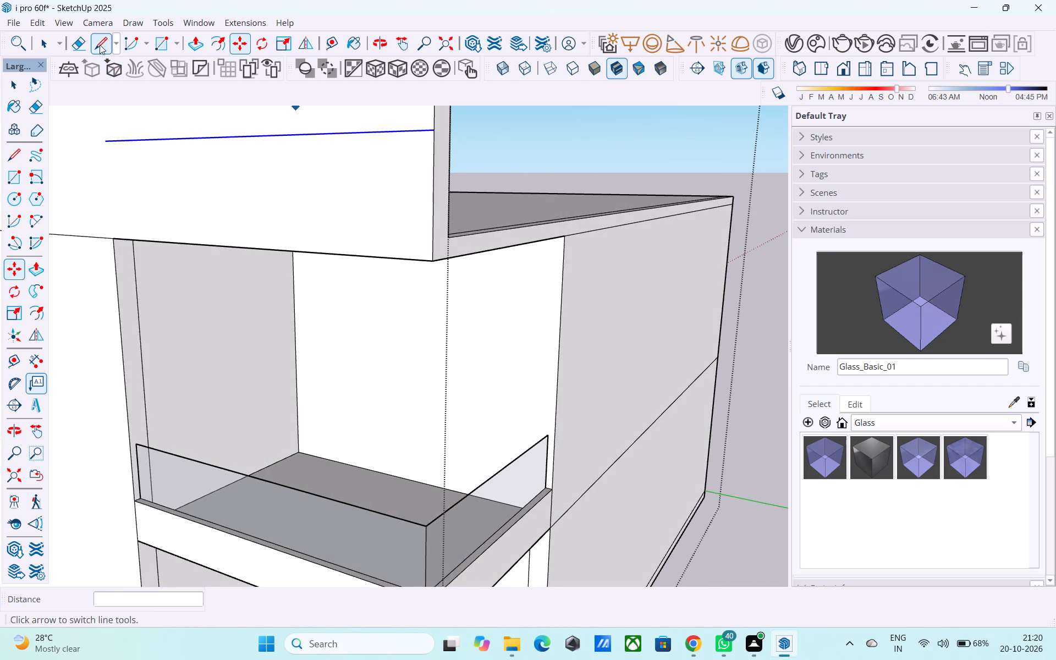
{"action": "left_click", "coordinate": [98, 45]}
{"action": "scroll", "coordinate": [215, 185], "scroll_direction": "down", "scroll_amount": 5}
{"action": "middle_click_drag", "start_coordinate": [193, 178], "coordinate": [359, 200]}
{"action": "scroll", "coordinate": [429, 172], "scroll_direction": "down", "scroll_amount": 3}
{"action": "middle_click_drag", "start_coordinate": [425, 181], "coordinate": [404, 186]}
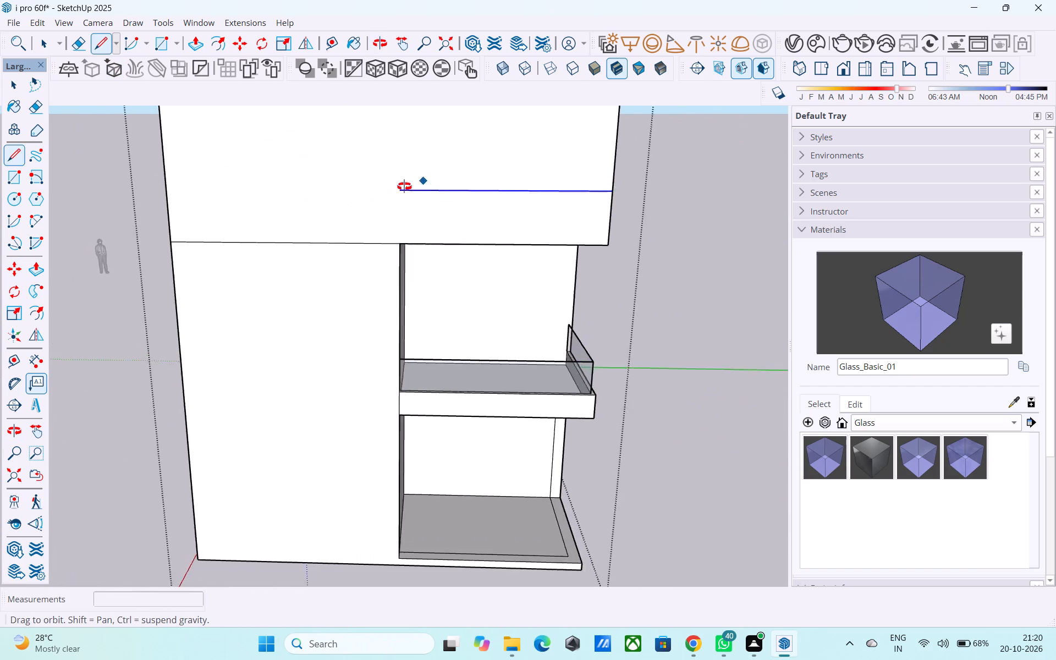
{"action": "middle_click_drag", "start_coordinate": [404, 186], "coordinate": [251, 218]}
{"action": "scroll", "coordinate": [388, 215], "scroll_direction": "up", "scroll_amount": 8}
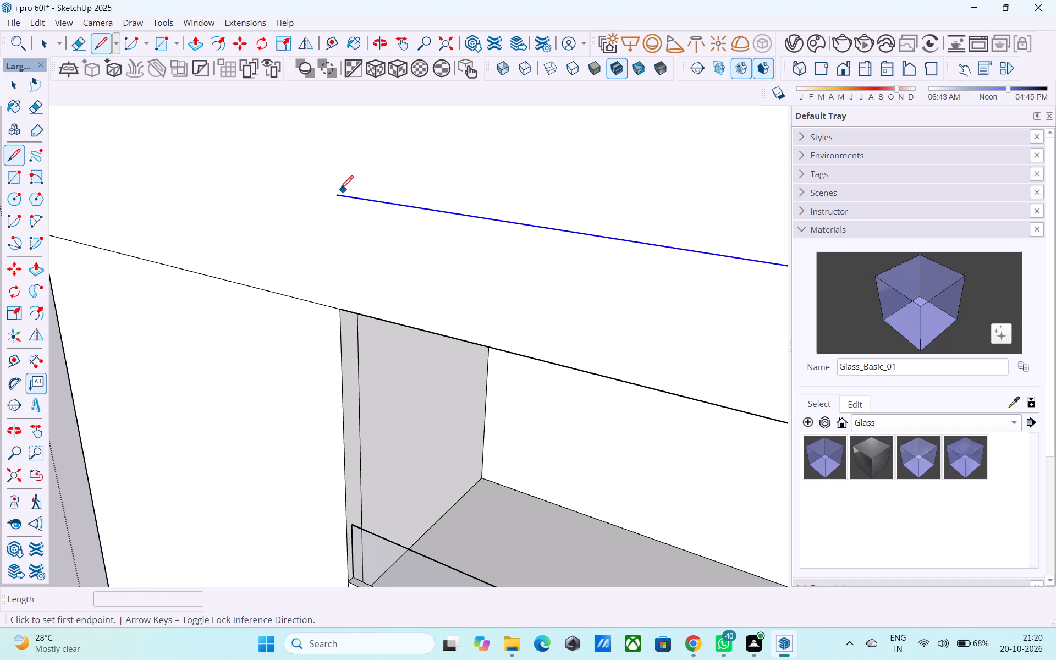
{"action": "scroll", "coordinate": [338, 191], "scroll_direction": "down", "scroll_amount": 3}
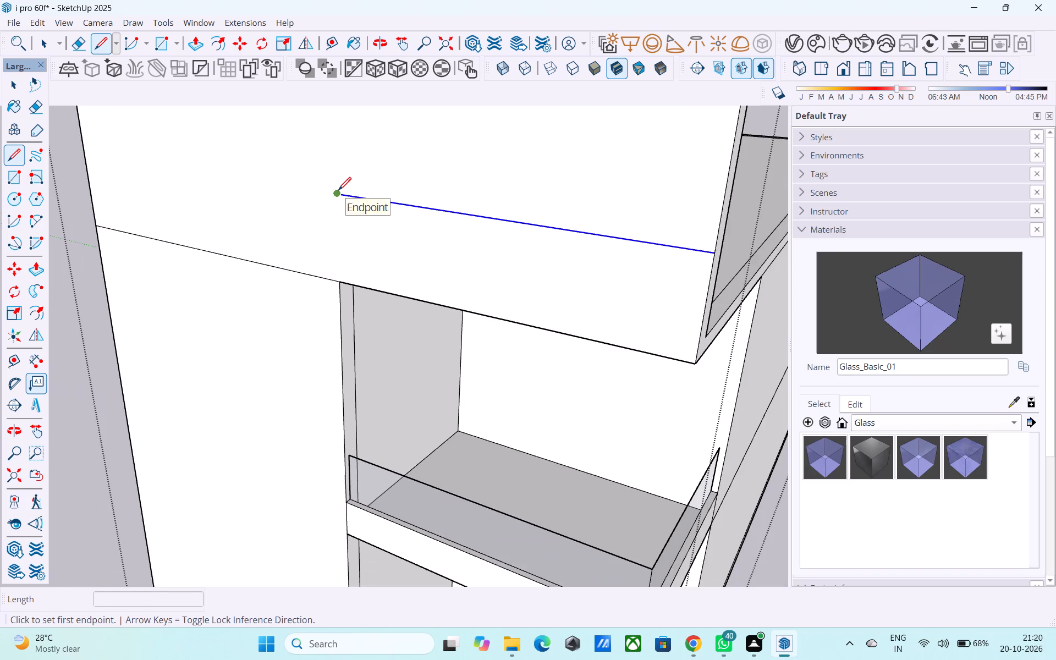
{"action": "left_click", "coordinate": [338, 191]}
{"action": "scroll", "coordinate": [338, 211], "scroll_direction": "down", "scroll_amount": 8}
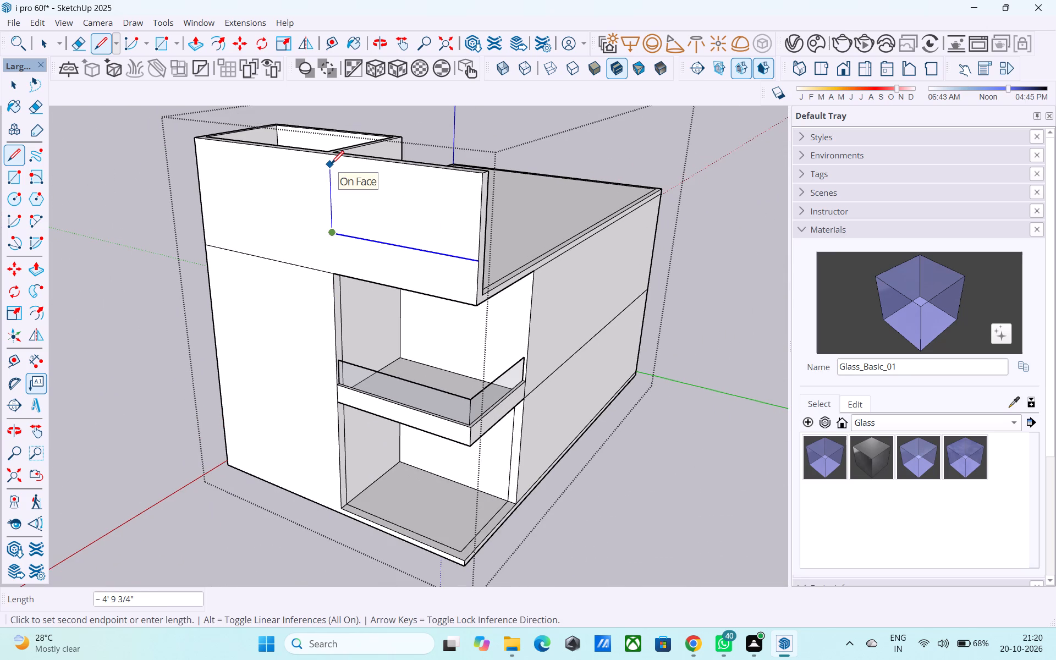
{"action": "scroll", "coordinate": [332, 159], "scroll_direction": "up", "scroll_amount": 5}
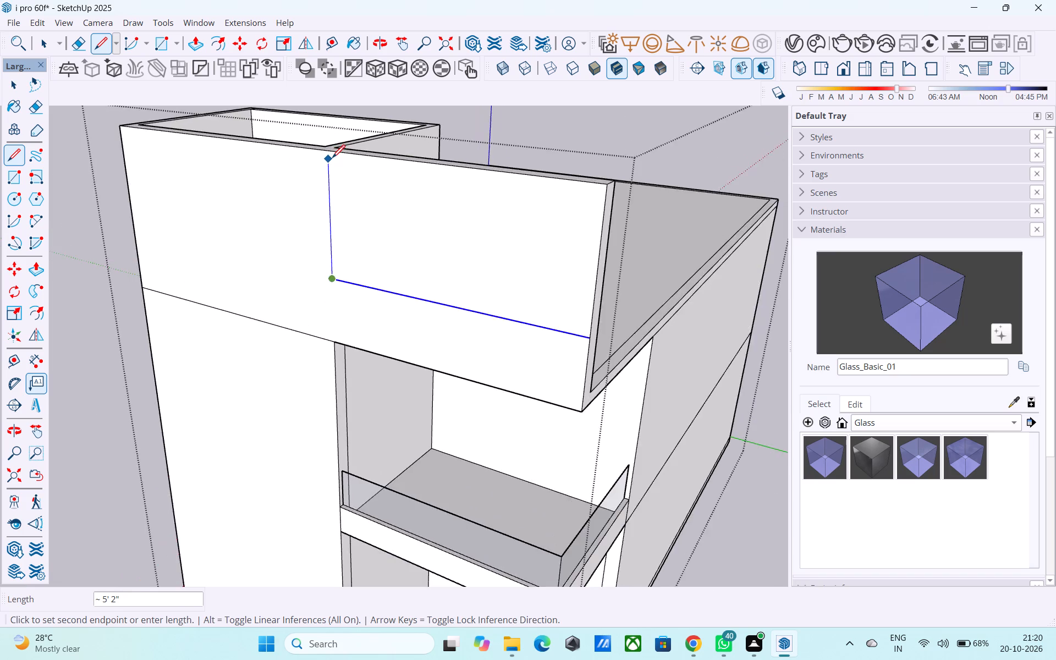
{"action": "scroll", "coordinate": [332, 159], "scroll_direction": "up", "scroll_amount": 6}
{"action": "left_click", "coordinate": [324, 145]}
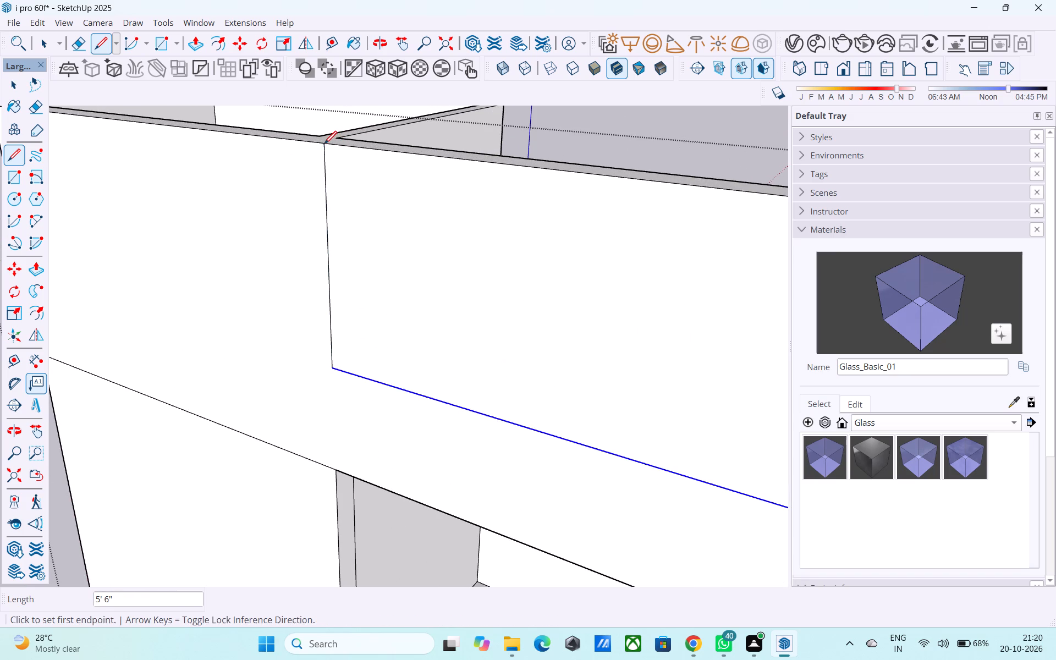
Draw an 11' 9" horizontal line about 3 1/2" below the raised wall's top, from the new vertical line to the wall's outer end.
{"action": "left_click", "coordinate": [324, 147]}
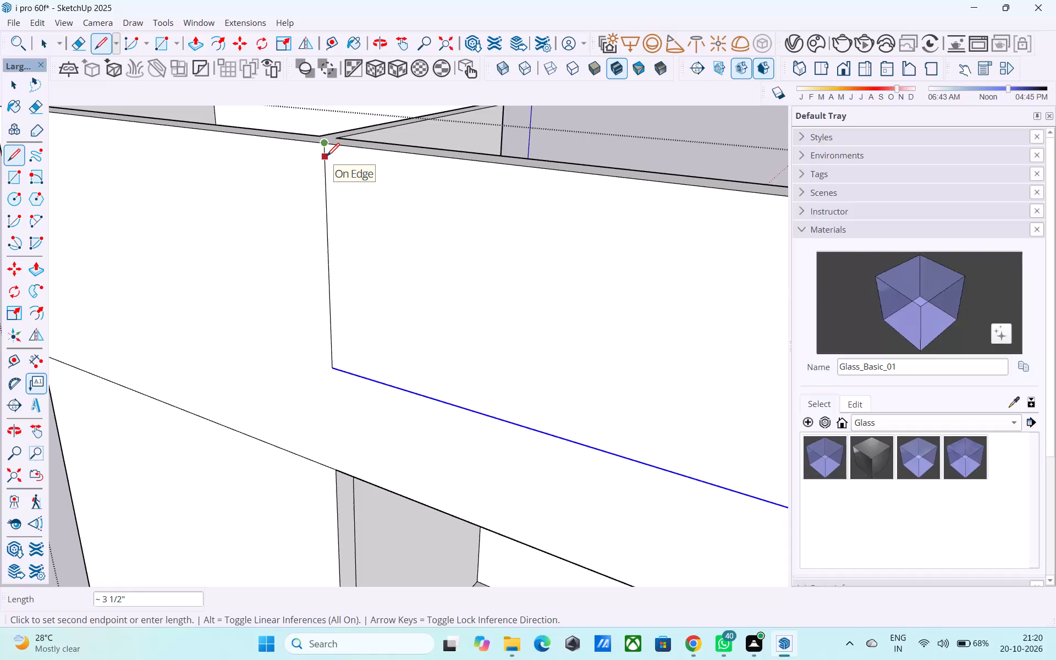
{"action": "left_click", "coordinate": [327, 157]}
{"action": "left_click", "coordinate": [323, 157]}
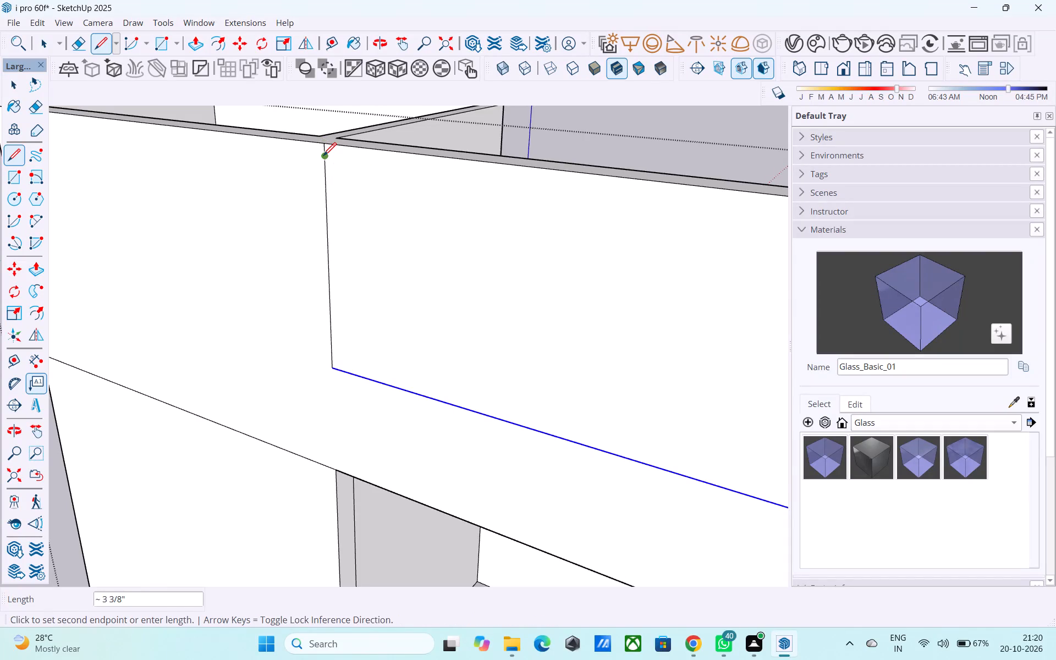
{"action": "scroll", "coordinate": [323, 157], "scroll_direction": "down", "scroll_amount": 5}
{"action": "scroll", "coordinate": [255, 192], "scroll_direction": "down", "scroll_amount": 4}
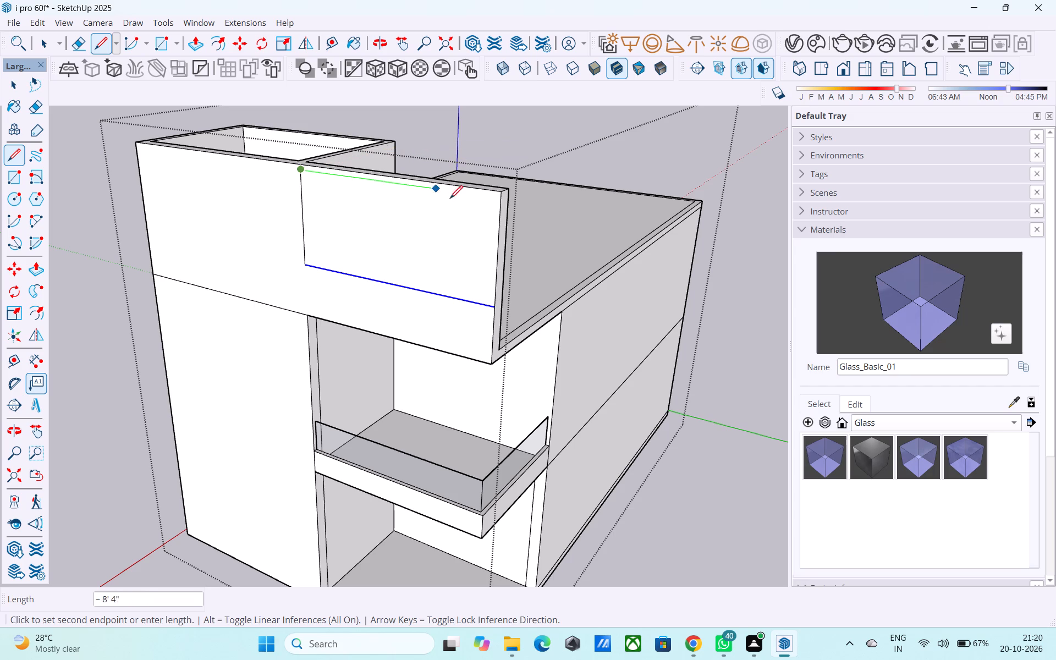
{"action": "scroll", "coordinate": [477, 189], "scroll_direction": "down", "scroll_amount": 3}
{"action": "scroll", "coordinate": [485, 184], "scroll_direction": "up", "scroll_amount": 2}
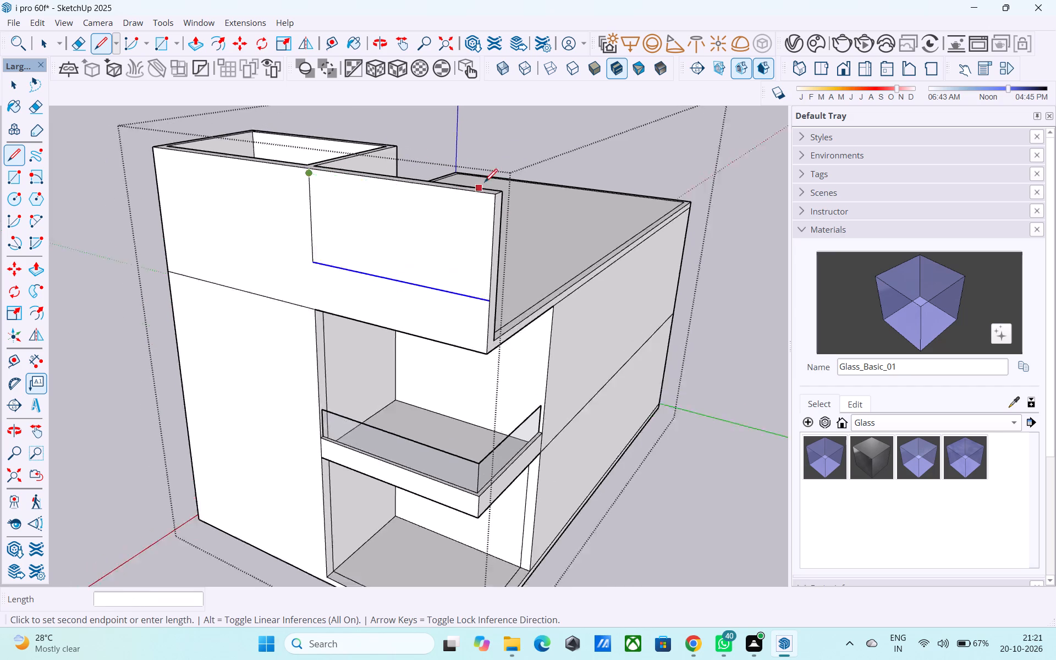
{"action": "scroll", "coordinate": [485, 183], "scroll_direction": "up", "scroll_amount": 6}
{"action": "scroll", "coordinate": [498, 223], "scroll_direction": "down", "scroll_amount": 6}
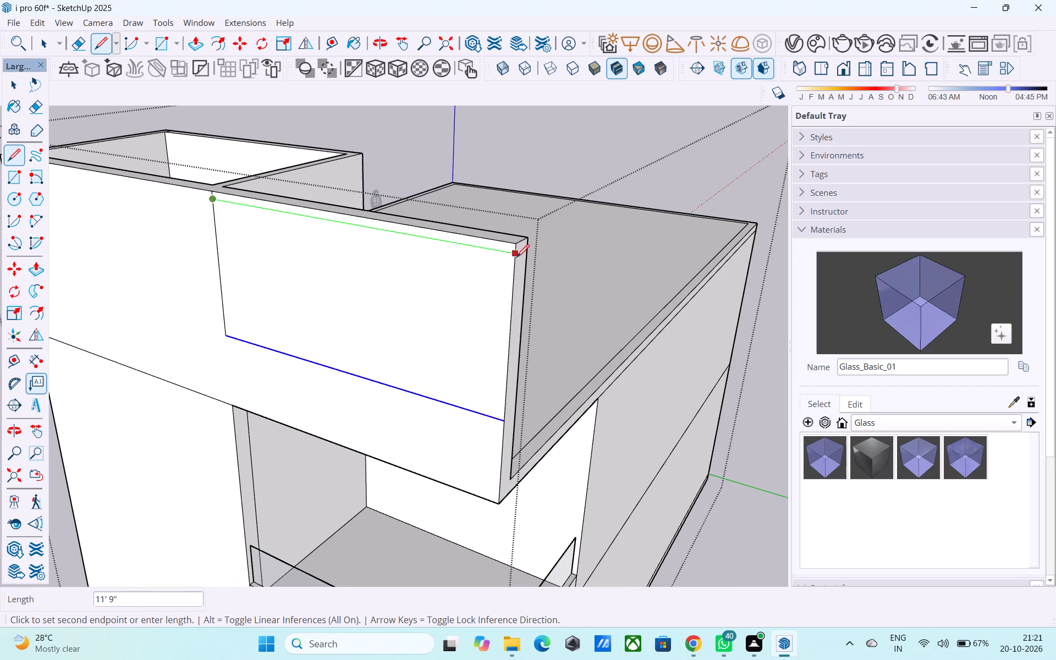
{"action": "left_click", "coordinate": [518, 257]}
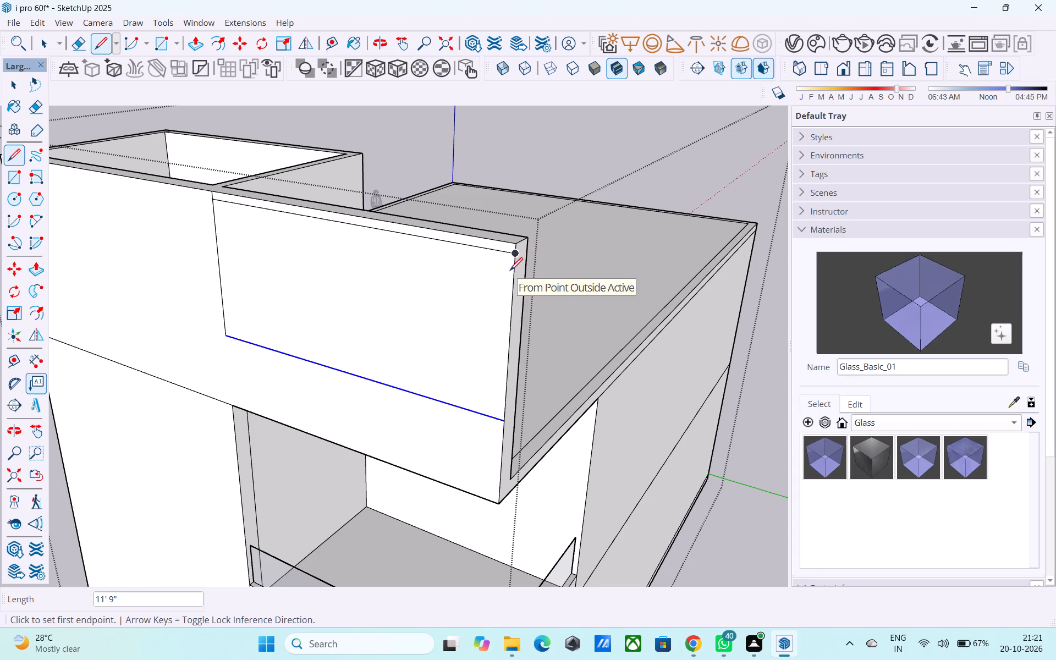
{"action": "scroll", "coordinate": [221, 397], "scroll_direction": "down", "scroll_amount": 2}
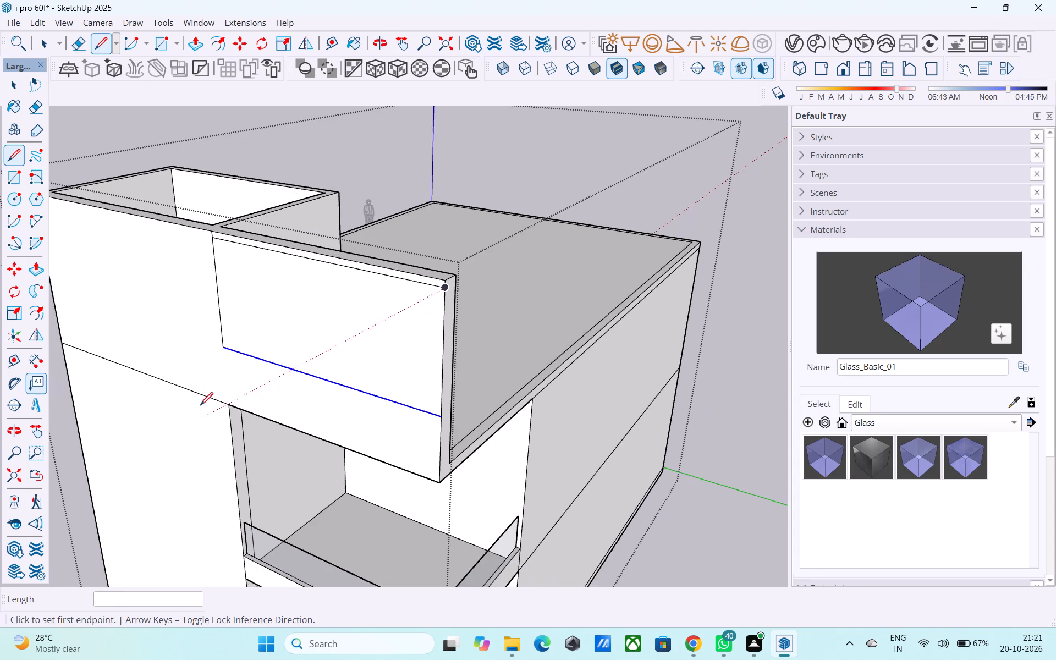
Extend the vertical line 3' down to the wall's lower edge at the open bay's inner corner.
{"action": "middle_click_drag", "start_coordinate": [195, 405], "coordinate": [239, 384]}
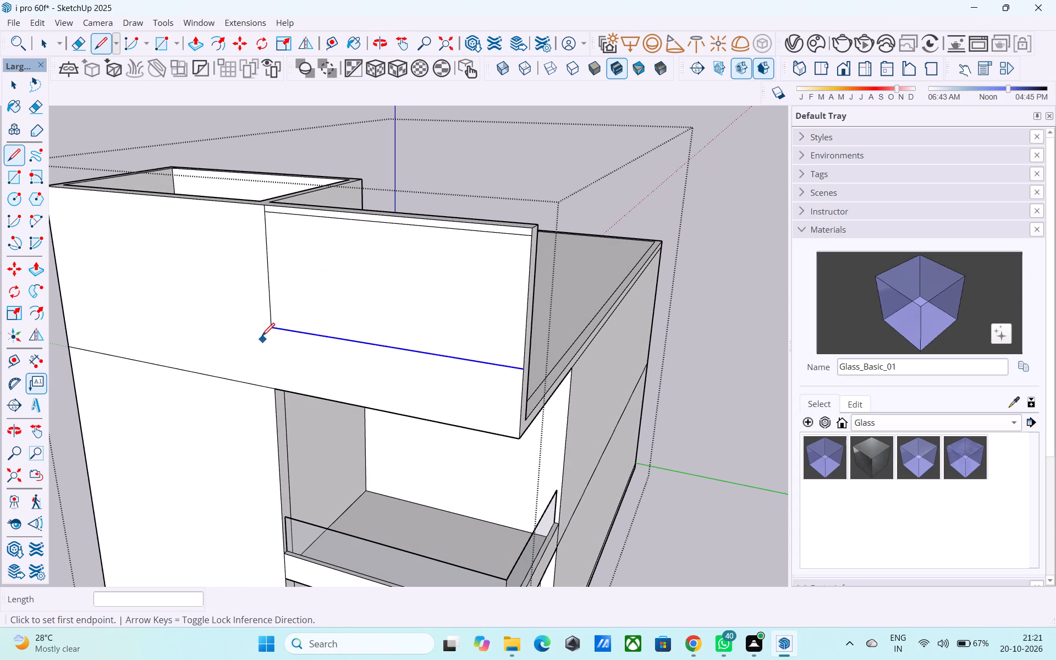
{"action": "left_click", "coordinate": [270, 323]}
{"action": "left_click", "coordinate": [275, 386]}
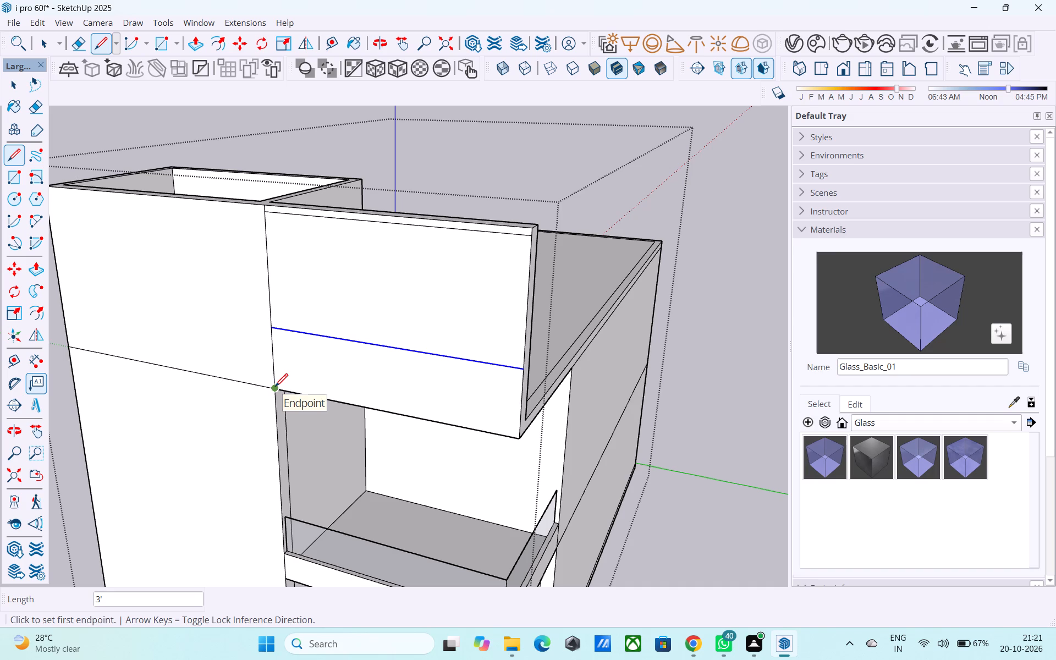
Examine the divided raised wall face and the rooftop room from above, the front and below.
{"action": "scroll", "coordinate": [451, 387], "scroll_direction": "down", "scroll_amount": 4}
{"action": "middle_click_drag", "start_coordinate": [450, 386], "coordinate": [483, 331]}
{"action": "scroll", "coordinate": [382, 352], "scroll_direction": "down", "scroll_amount": 4}
{"action": "middle_click_drag", "start_coordinate": [321, 450], "coordinate": [368, 565]}
{"action": "scroll", "coordinate": [373, 342], "scroll_direction": "up", "scroll_amount": 4}
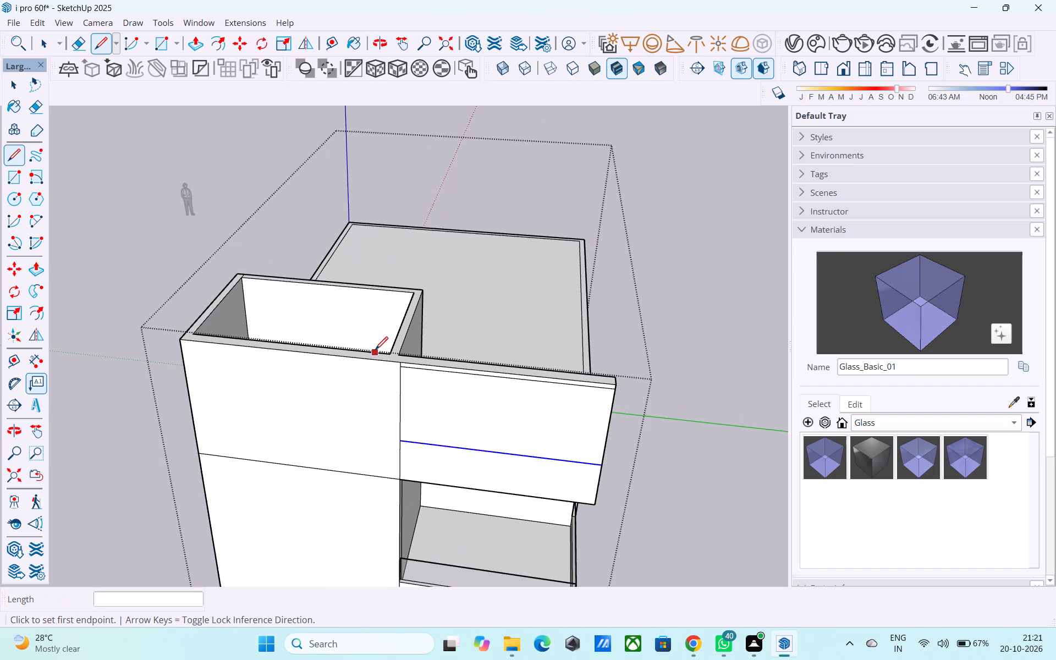
{"action": "scroll", "coordinate": [372, 360], "scroll_direction": "down", "scroll_amount": 1}
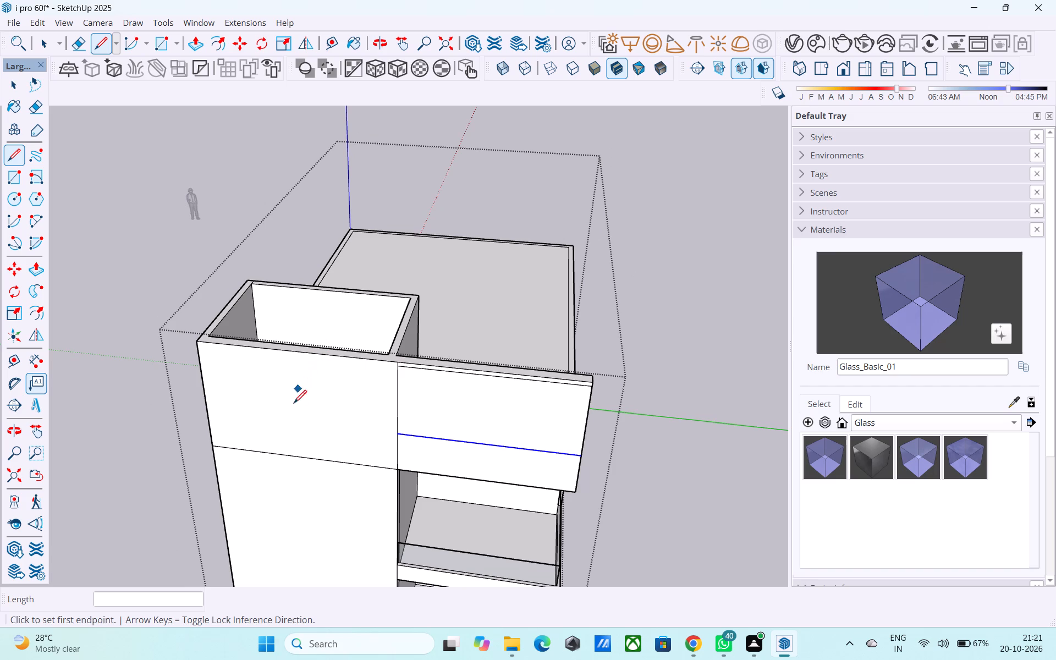
{"action": "scroll", "coordinate": [344, 369], "scroll_direction": "down", "scroll_amount": 2}
{"action": "middle_click", "coordinate": [343, 371]}
{"action": "middle_click_drag", "start_coordinate": [343, 367], "coordinate": [358, 494], "text": "shift"}
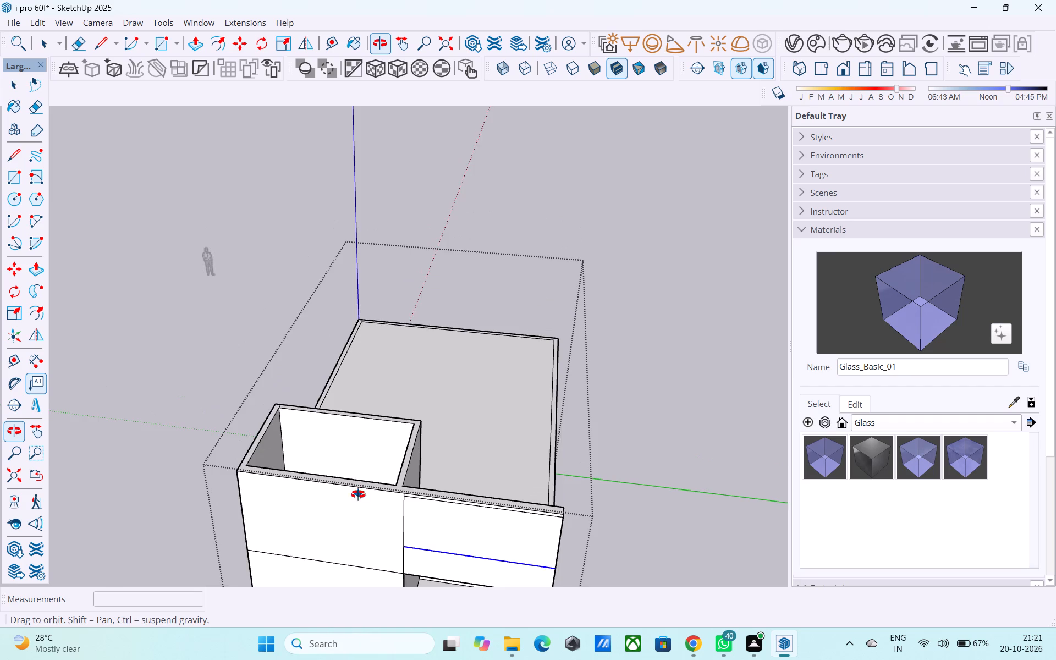
{"action": "middle_click_drag", "start_coordinate": [358, 494], "coordinate": [395, 372], "text": "shift"}
{"action": "middle_click_drag", "start_coordinate": [324, 425], "coordinate": [240, 422]}
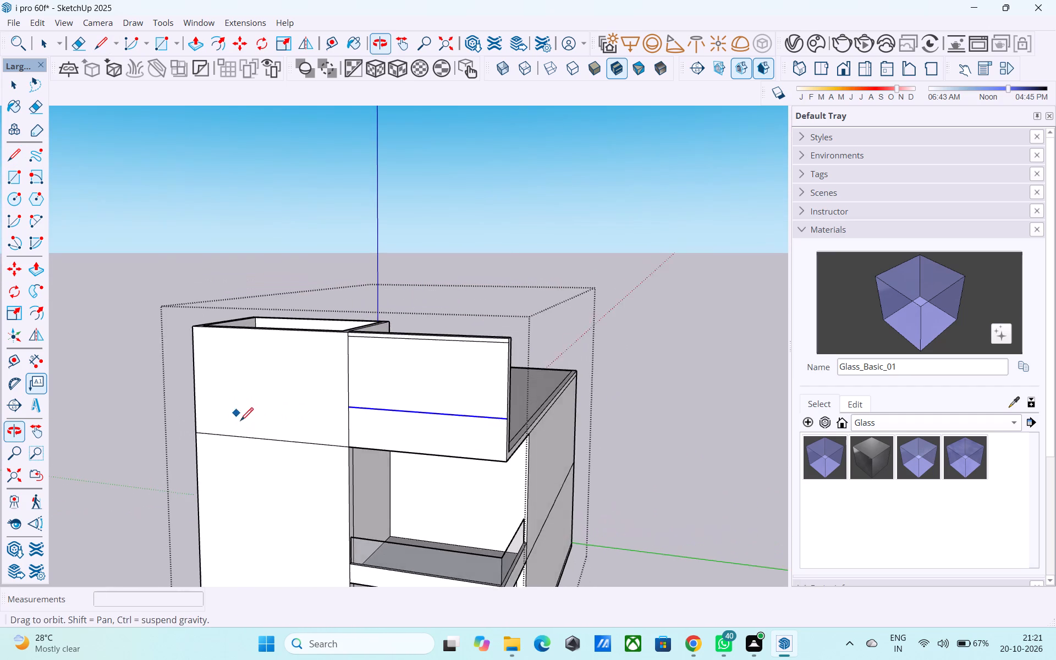
{"action": "middle_click_drag", "start_coordinate": [240, 422], "coordinate": [240, 422]}
{"action": "scroll", "coordinate": [293, 398], "scroll_direction": "up", "scroll_amount": 4}
{"action": "middle_click_drag", "start_coordinate": [295, 399], "coordinate": [366, 409]}
{"action": "scroll", "coordinate": [266, 395], "scroll_direction": "down", "scroll_amount": 7}
{"action": "middle_click_drag", "start_coordinate": [279, 409], "coordinate": [226, 304]}
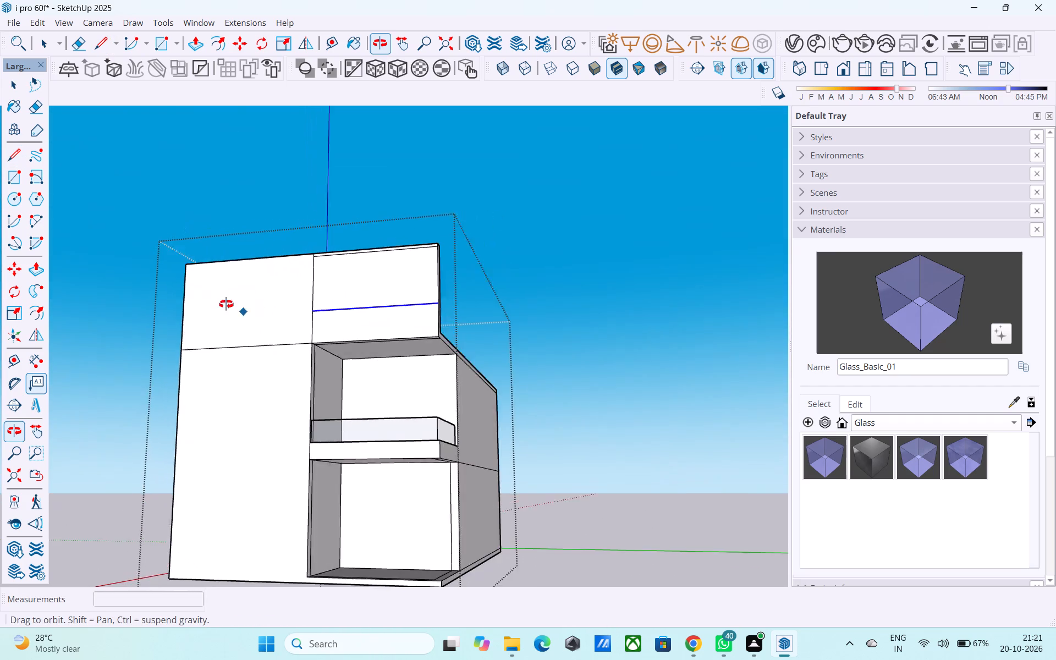
{"action": "middle_click_drag", "start_coordinate": [226, 304], "coordinate": [193, 305]}
Copy the horizontal edge at the base of the raised wall beside the open bay 1.5' upward on the face.
{"action": "scroll", "coordinate": [186, 318], "scroll_direction": "up", "scroll_amount": 5}
{"action": "middle_click_drag", "start_coordinate": [345, 333], "coordinate": [424, 381]}
{"action": "scroll", "coordinate": [321, 397], "scroll_direction": "up", "scroll_amount": 6}
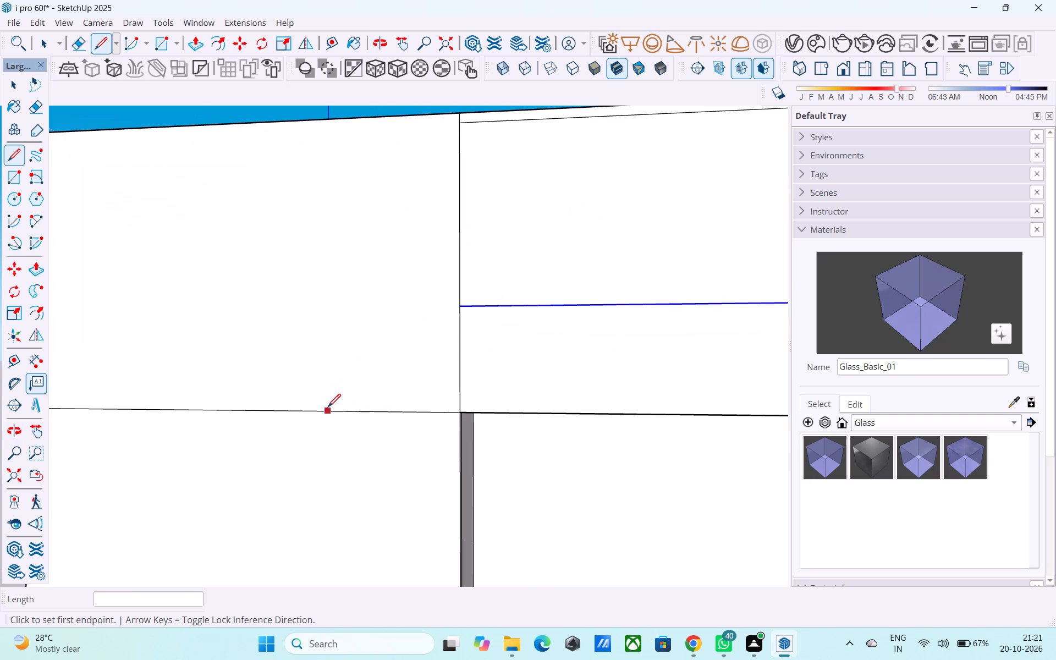
{"action": "key", "text": "space"}
{"action": "left_click", "coordinate": [326, 409]}
{"action": "left_click", "coordinate": [329, 411]}
{"action": "scroll", "coordinate": [355, 413], "scroll_direction": "down", "scroll_amount": 5}
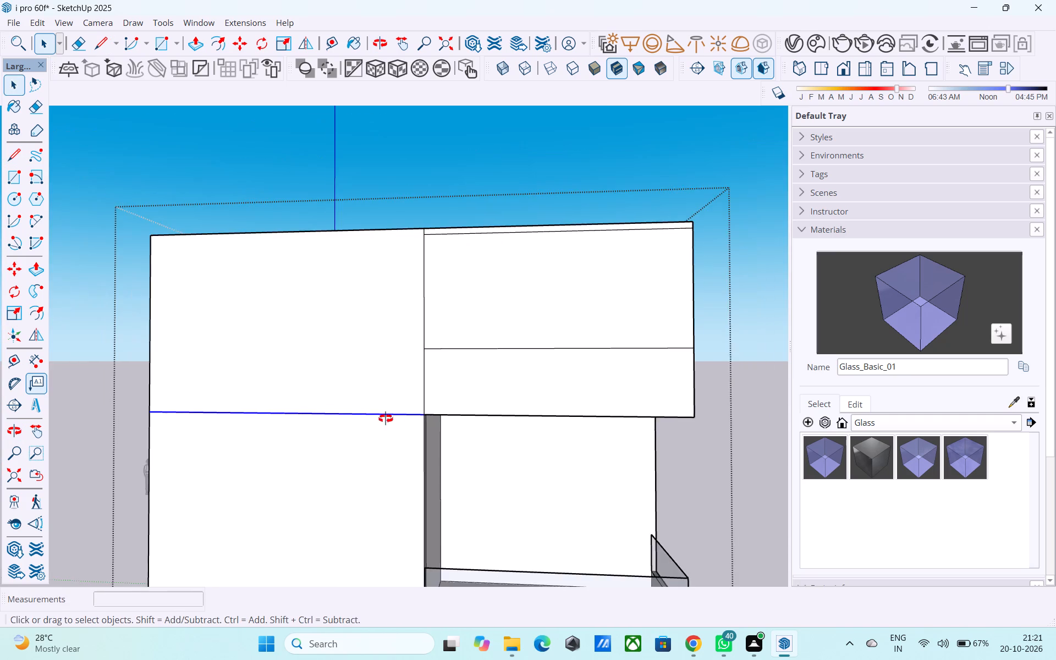
{"action": "middle_click_drag", "start_coordinate": [386, 419], "coordinate": [654, 444]}
{"action": "key", "text": "m"}
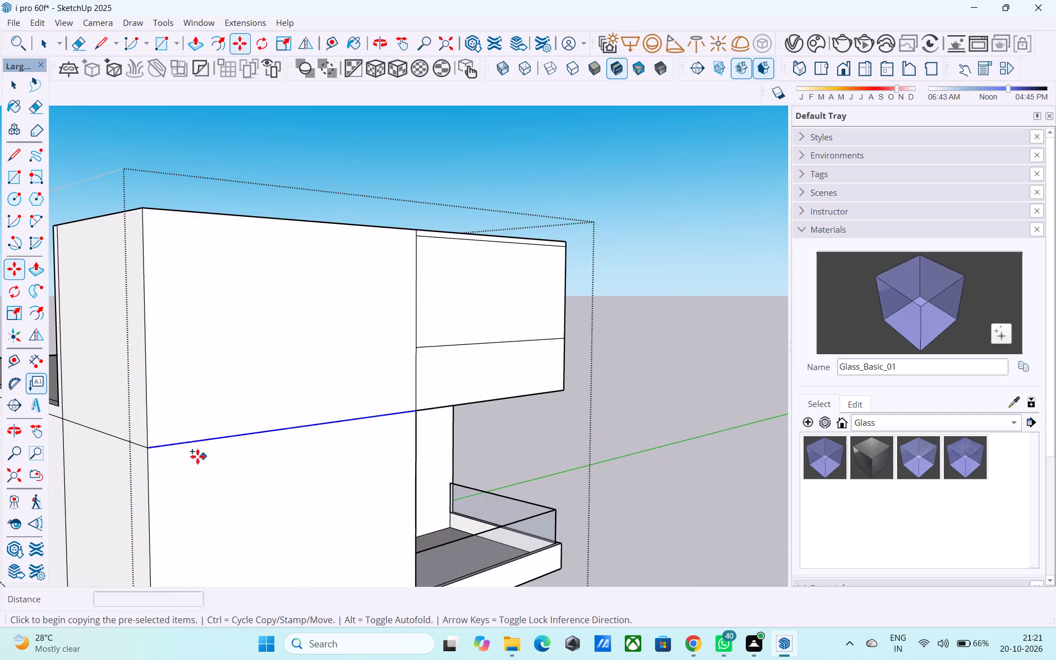
{"action": "left_click", "coordinate": [149, 451]}
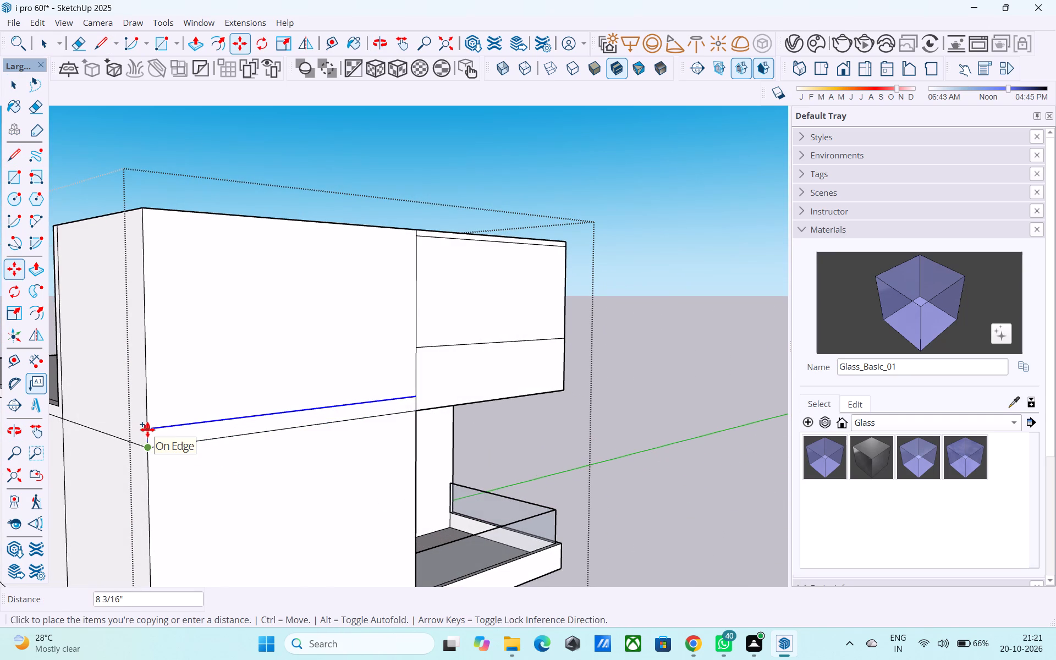
{"action": "type", "text": "1.5'"}
{"action": "key", "text": "Return"}
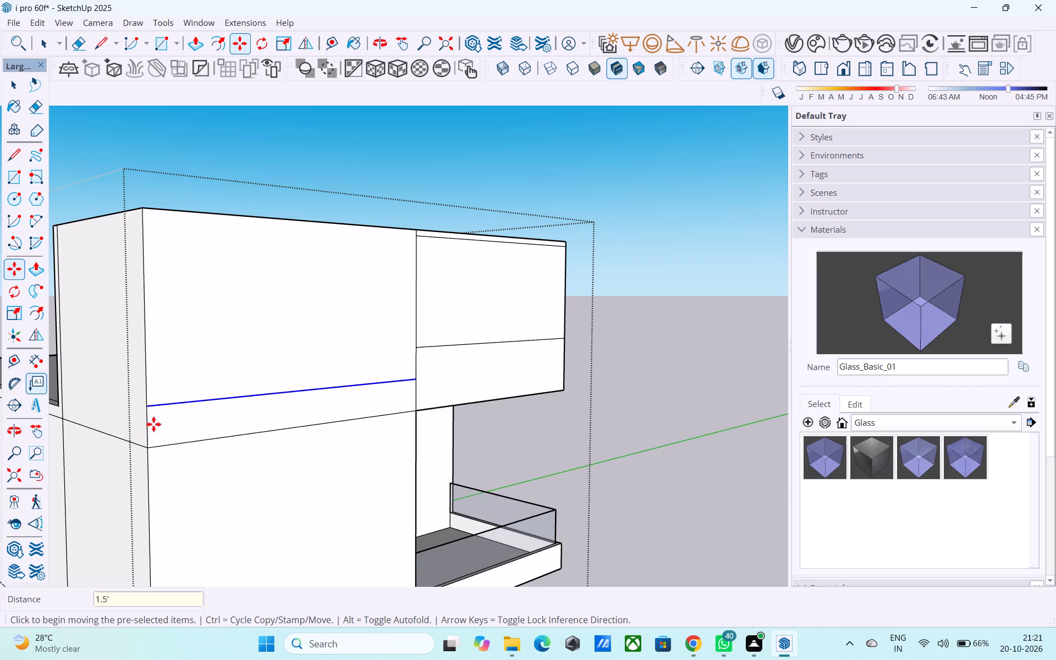
Continue the 1.5' high line 11' 9" across the wall face above the open bay to its outer end.
{"action": "scroll", "coordinate": [167, 421], "scroll_direction": "down", "scroll_amount": 4}
{"action": "middle_click_drag", "start_coordinate": [167, 424], "coordinate": [72, 430]}
{"action": "middle_click_drag", "start_coordinate": [176, 404], "coordinate": [102, 401]}
{"action": "scroll", "coordinate": [290, 374], "scroll_direction": "up", "scroll_amount": 1}
{"action": "middle_click_drag", "start_coordinate": [288, 373], "coordinate": [272, 376]}
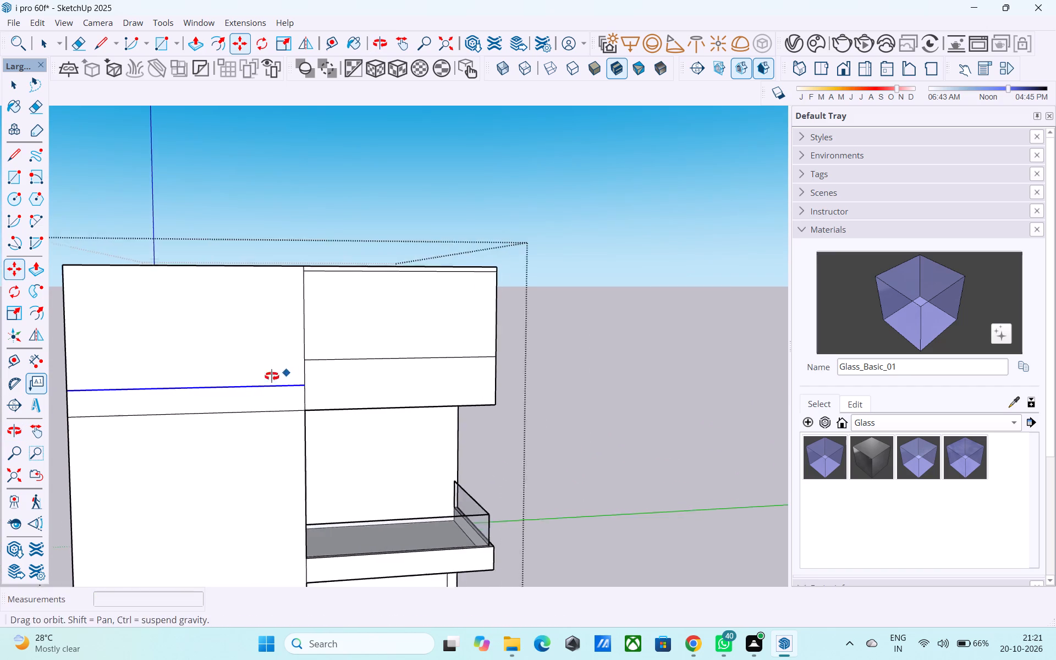
{"action": "middle_click_drag", "start_coordinate": [272, 376], "coordinate": [219, 392]}
{"action": "scroll", "coordinate": [230, 387], "scroll_direction": "up", "scroll_amount": 2}
{"action": "scroll", "coordinate": [221, 389], "scroll_direction": "down", "scroll_amount": 3}
{"action": "key", "text": "l"}
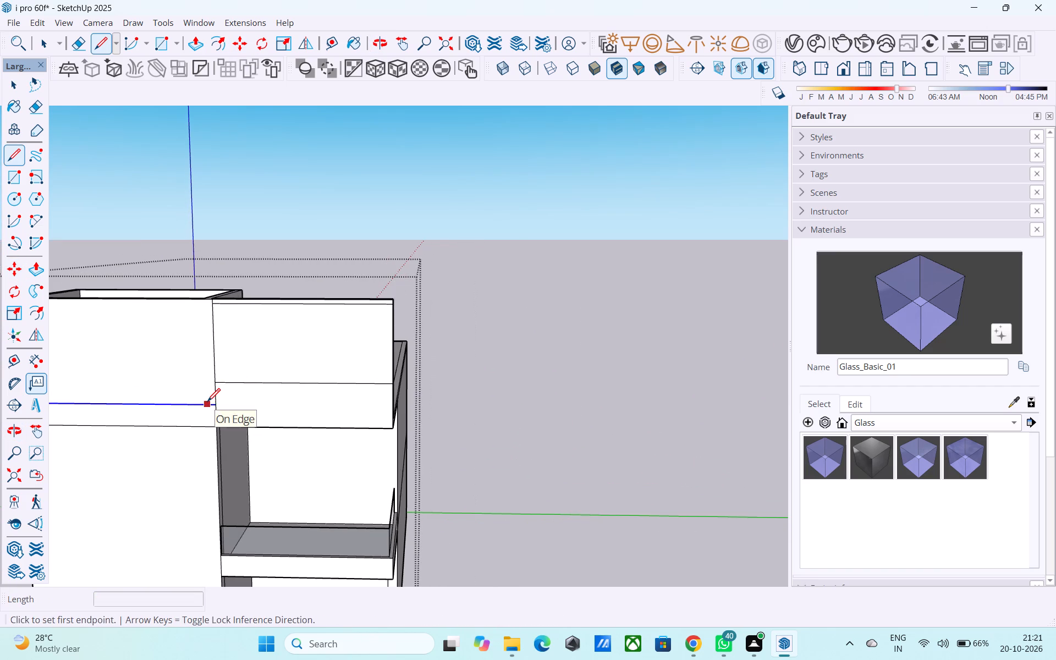
{"action": "middle_click_drag", "start_coordinate": [207, 403], "coordinate": [256, 414]}
{"action": "scroll", "coordinate": [256, 414], "scroll_direction": "up", "scroll_amount": 2}
{"action": "left_click", "coordinate": [265, 421]}
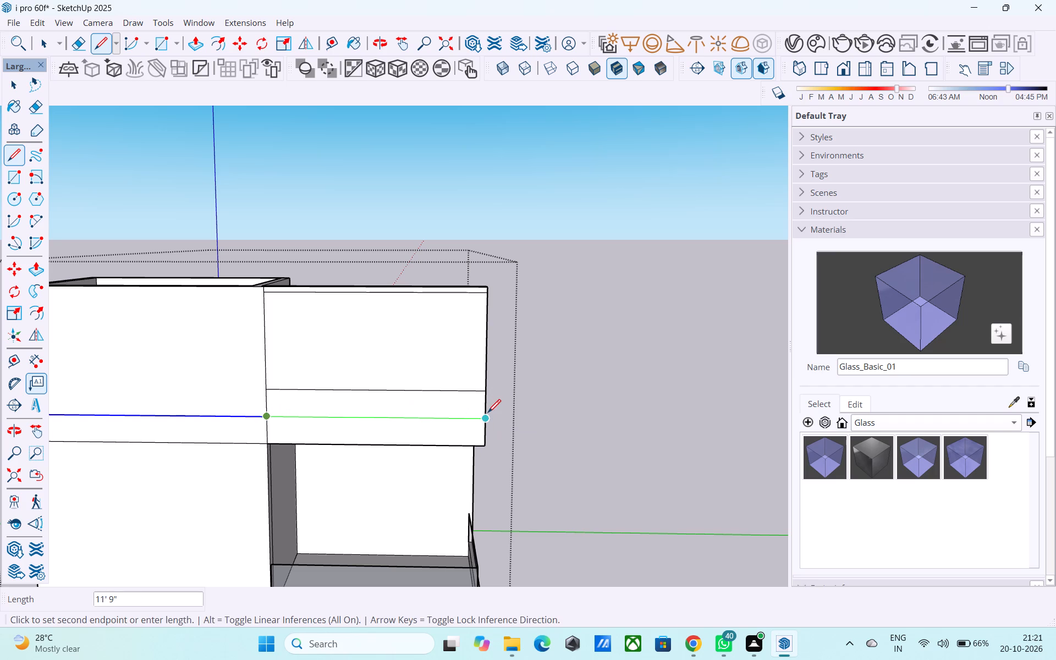
{"action": "left_click", "coordinate": [488, 416]}
Copy the front wall's outer vertical corner edge, from the ground up to the horizontal band's top line, 1' 6" inward across the face.
{"action": "scroll", "coordinate": [487, 416], "scroll_direction": "down", "scroll_amount": 4}
{"action": "middle_click_drag", "start_coordinate": [440, 416], "coordinate": [596, 397], "text": "shift"}
{"action": "middle_click_drag", "start_coordinate": [377, 421], "coordinate": [467, 355]}
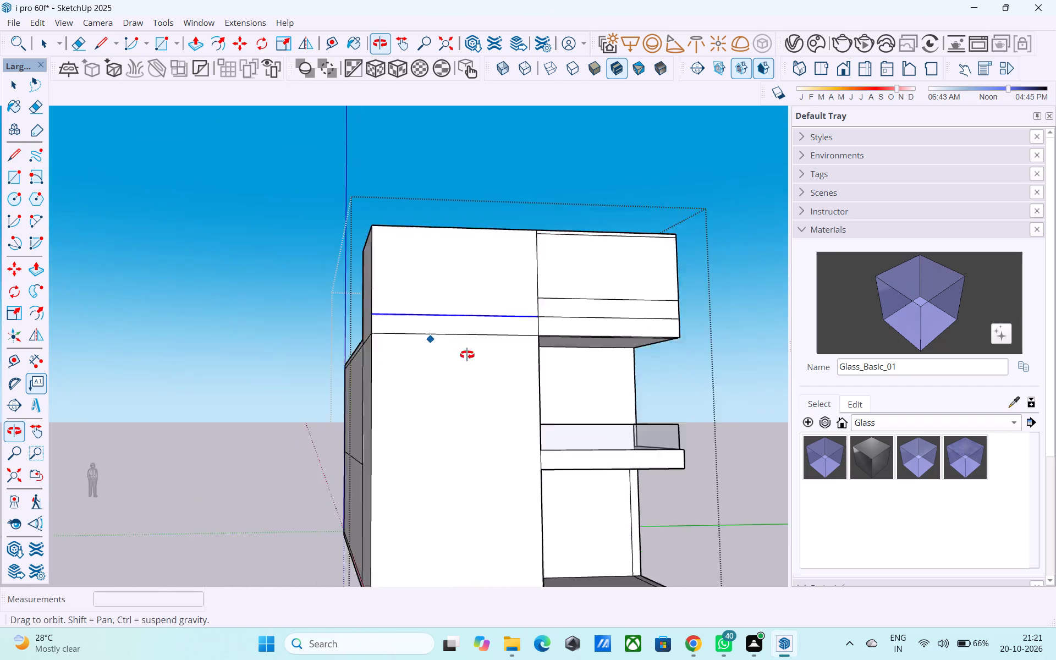
{"action": "middle_click_drag", "start_coordinate": [467, 355], "coordinate": [441, 298]}
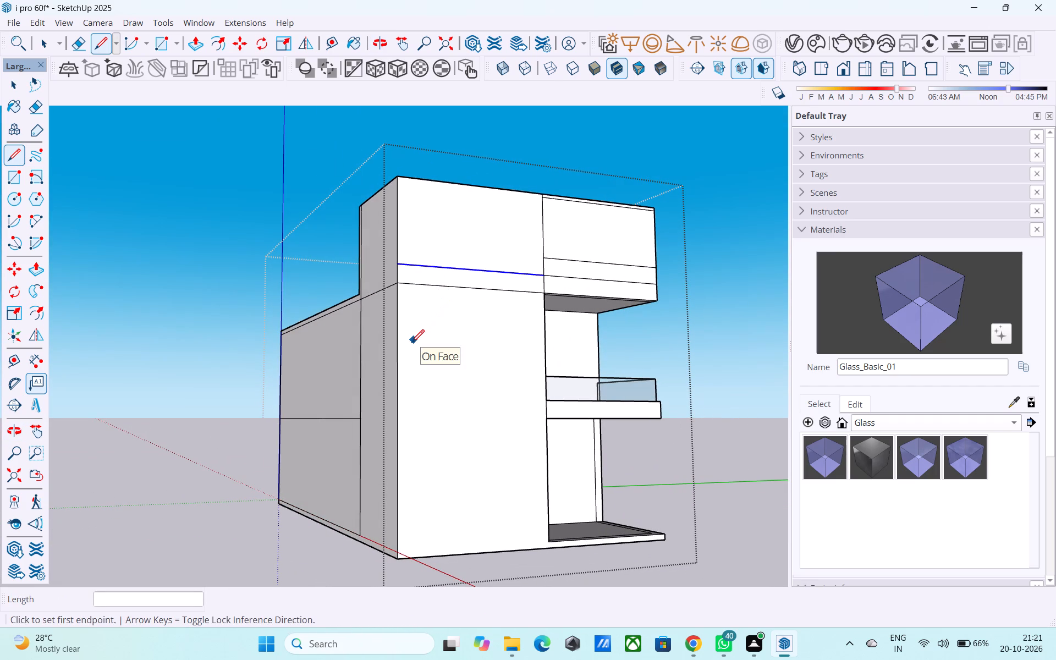
{"action": "middle_click_drag", "start_coordinate": [402, 354], "coordinate": [402, 384]}
{"action": "scroll", "coordinate": [400, 385], "scroll_direction": "up", "scroll_amount": 4}
{"action": "key", "text": "space"}
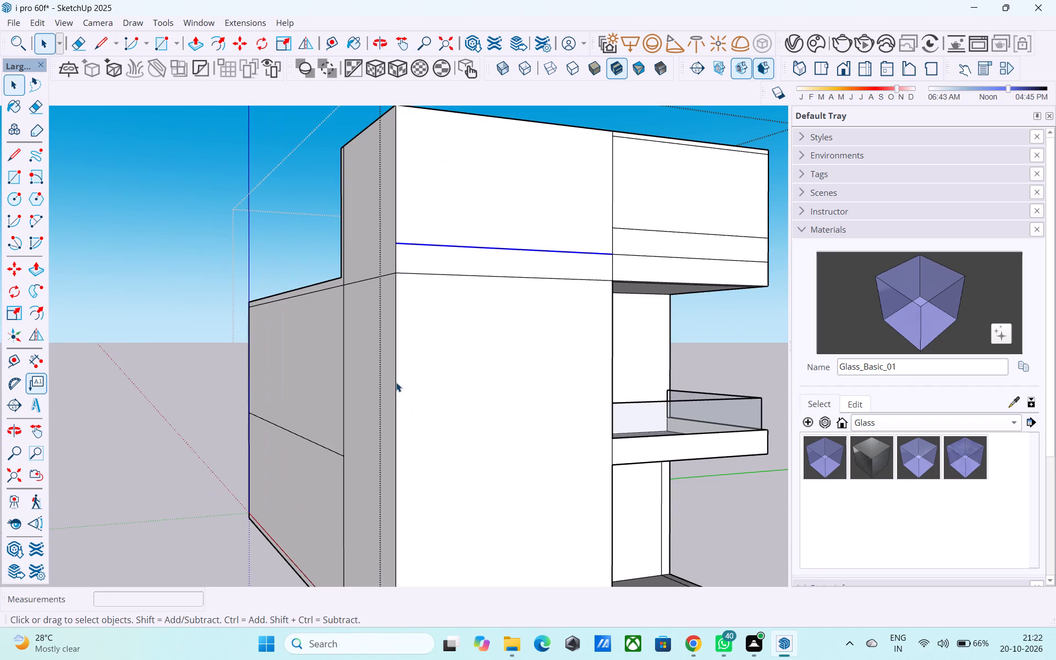
{"action": "left_click", "coordinate": [394, 381]}
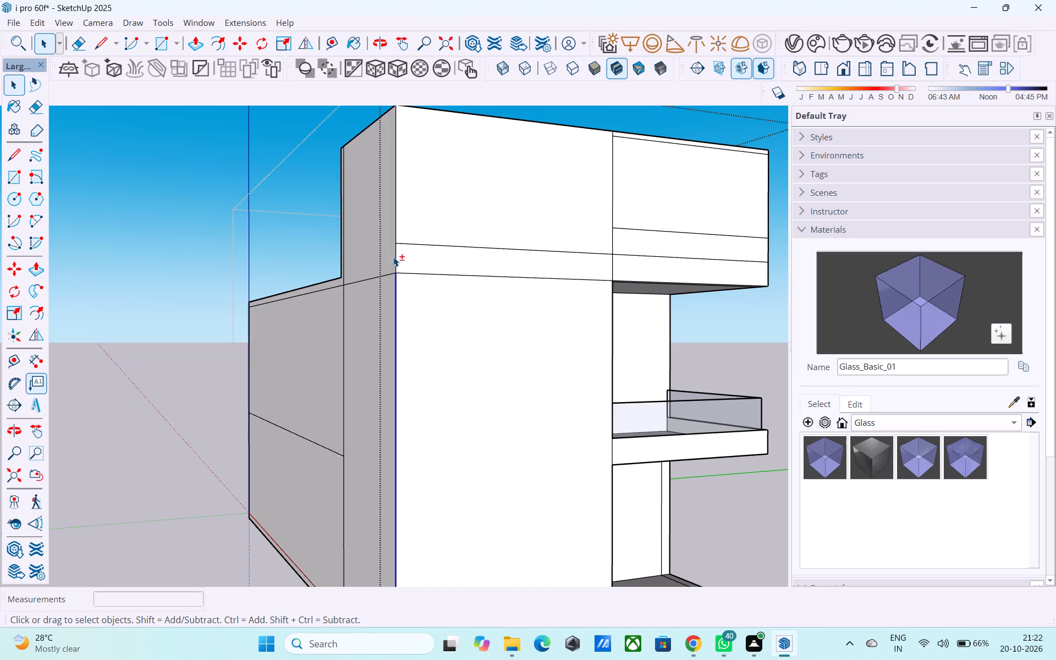
{"action": "left_click", "coordinate": [395, 258], "text": "shift"}
{"action": "scroll", "coordinate": [380, 238], "scroll_direction": "down", "scroll_amount": 6, "text": "shift"}
{"action": "middle_click_drag", "start_coordinate": [388, 358], "coordinate": [388, 327], "text": "shift"}
{"action": "middle_click_drag", "start_coordinate": [405, 423], "coordinate": [387, 428]}
{"action": "scroll", "coordinate": [382, 447], "scroll_direction": "up", "scroll_amount": 4}
{"action": "key", "text": "m"}
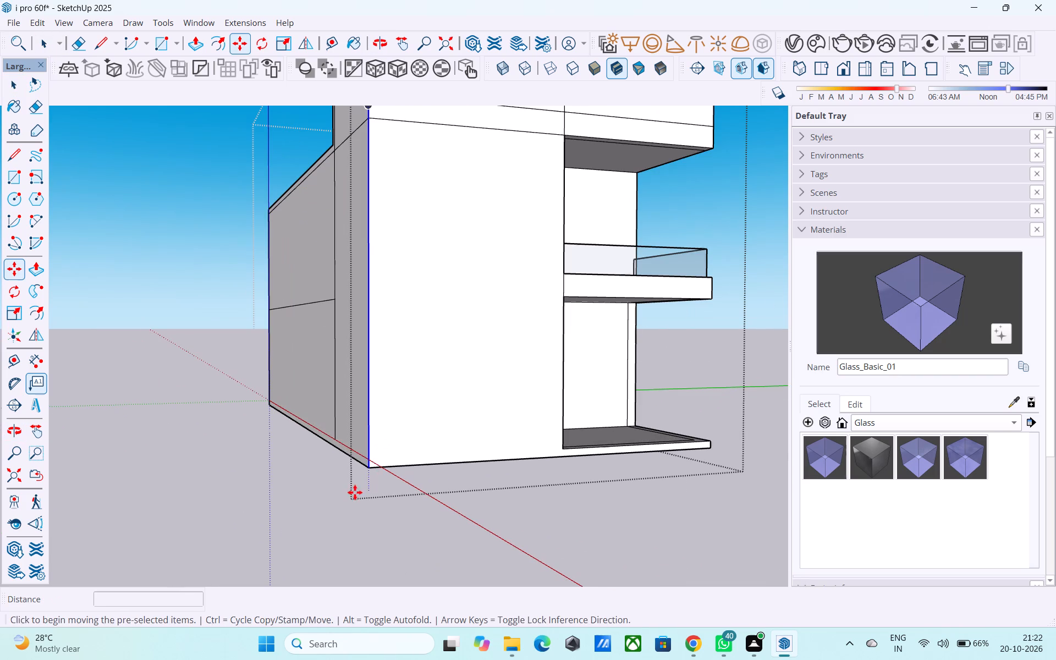
{"action": "scroll", "coordinate": [372, 467], "scroll_direction": "up", "scroll_amount": 3}
{"action": "left_click", "coordinate": [372, 466]}
{"action": "scroll", "coordinate": [384, 464], "scroll_direction": "down", "scroll_amount": 5}
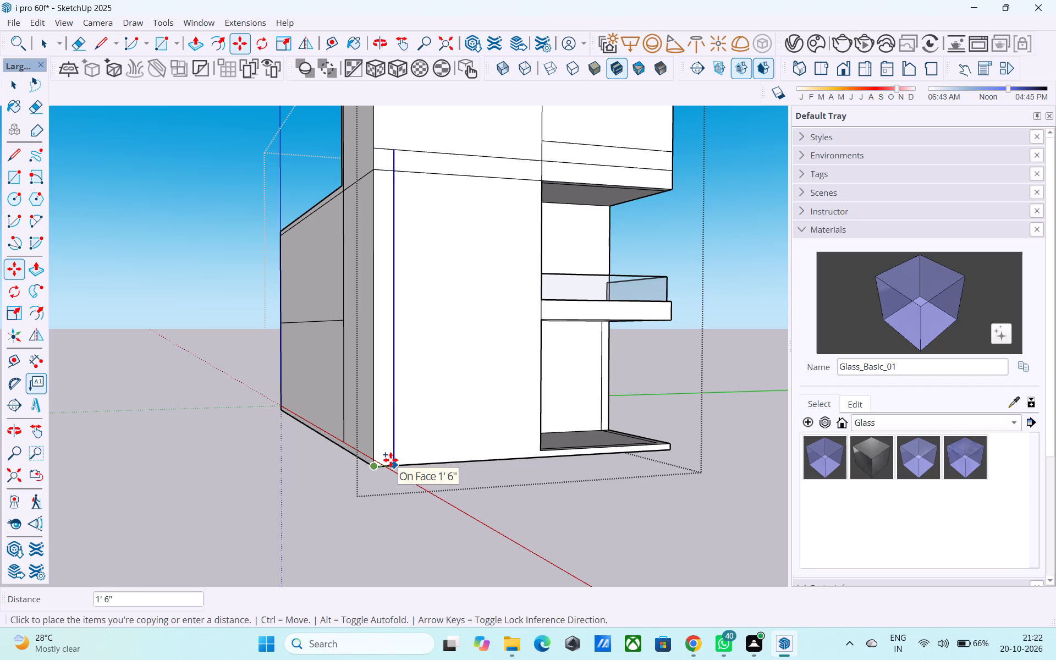
{"action": "left_click", "coordinate": [391, 460]}
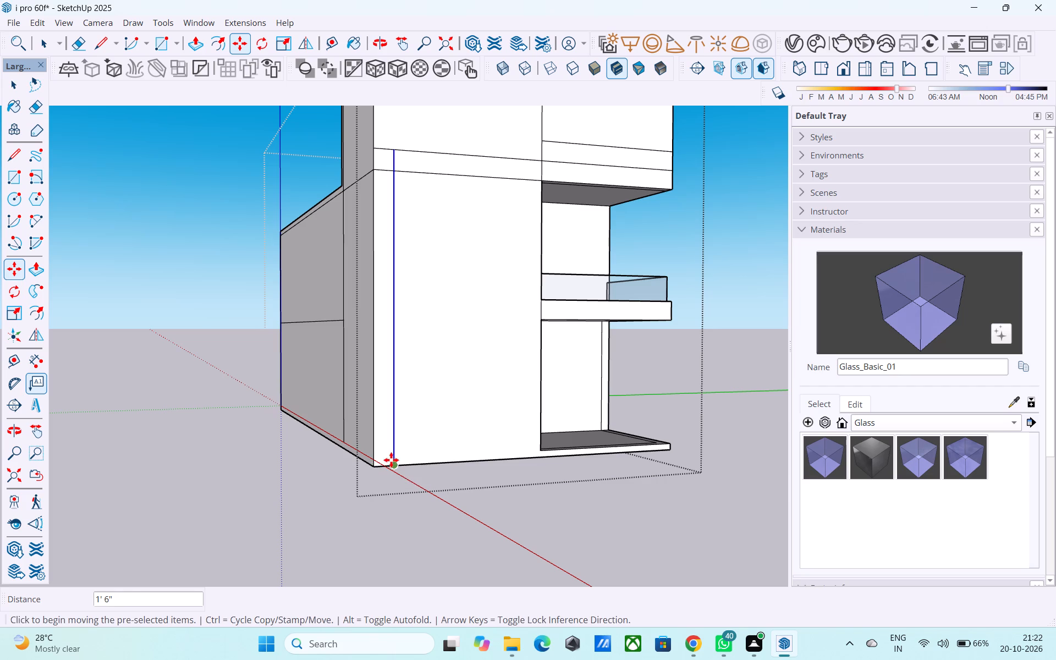
Erase the short line pieces where the new vertical line crosses the horizontal band, joining both strips into one L-shaped face.
{"action": "scroll", "coordinate": [399, 419], "scroll_direction": "down", "scroll_amount": 6}
{"action": "scroll", "coordinate": [395, 208], "scroll_direction": "up", "scroll_amount": 6}
{"action": "middle_click_drag", "start_coordinate": [393, 207], "coordinate": [387, 233]}
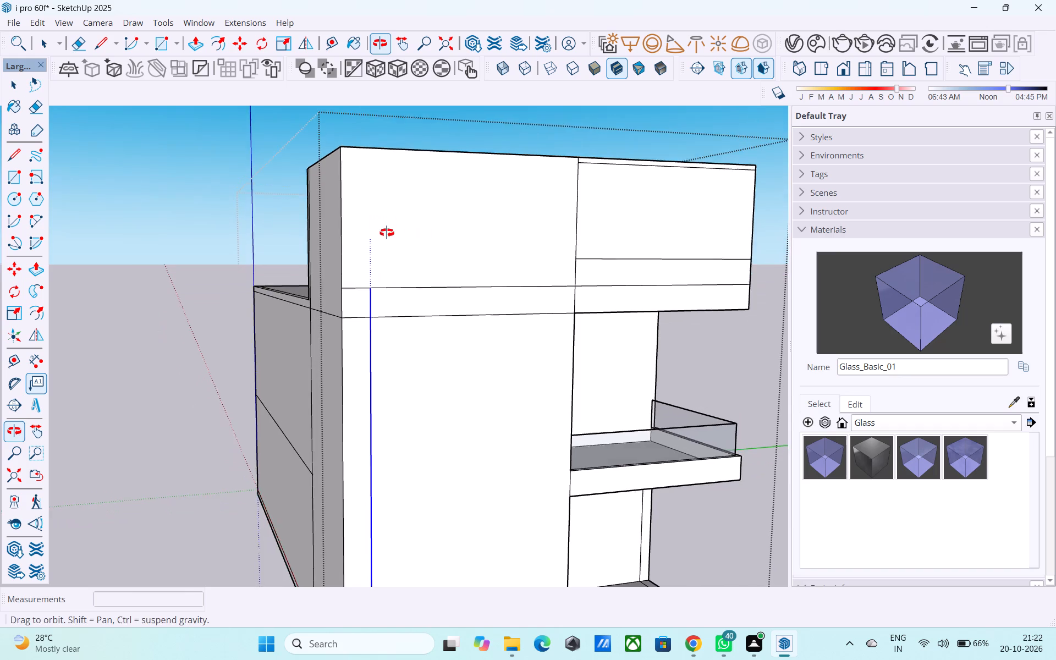
{"action": "middle_click_drag", "start_coordinate": [387, 233], "coordinate": [387, 233]}
{"action": "key", "text": "e"}
{"action": "scroll", "coordinate": [382, 316], "scroll_direction": "up", "scroll_amount": 7}
{"action": "left_click_drag", "start_coordinate": [342, 318], "coordinate": [335, 343]}
{"action": "left_click_drag", "start_coordinate": [337, 287], "coordinate": [454, 254]}
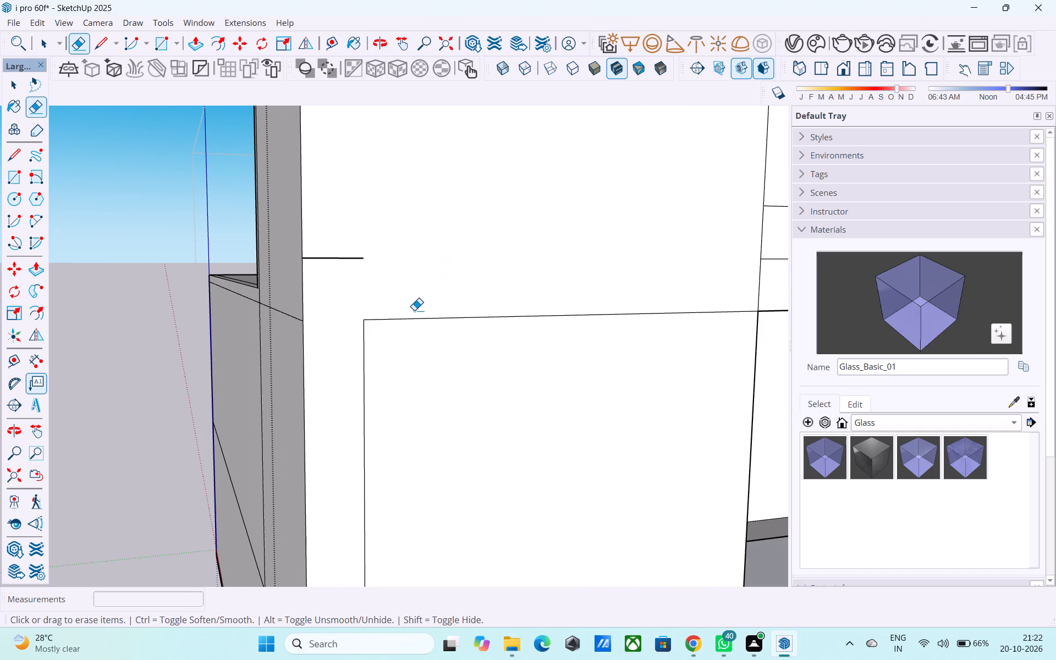
{"action": "key", "text": "ctrl+z"}
{"action": "left_click_drag", "start_coordinate": [372, 282], "coordinate": [353, 282]}
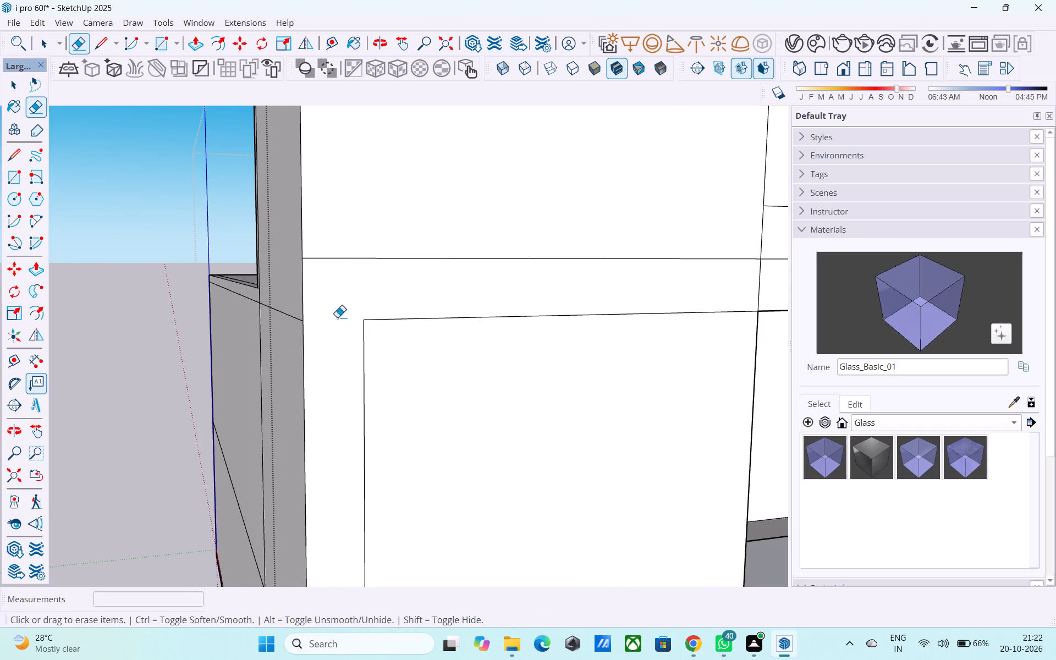
Erase the vertical line piece crossing the horizontal band at the open bay's inner corner, so the band runs on above the bay.
{"action": "scroll", "coordinate": [305, 353], "scroll_direction": "down", "scroll_amount": 6}
{"action": "scroll", "coordinate": [228, 397], "scroll_direction": "down", "scroll_amount": 5}
{"action": "middle_click_drag", "start_coordinate": [461, 356], "coordinate": [284, 353]}
{"action": "scroll", "coordinate": [285, 354], "scroll_direction": "up", "scroll_amount": 3}
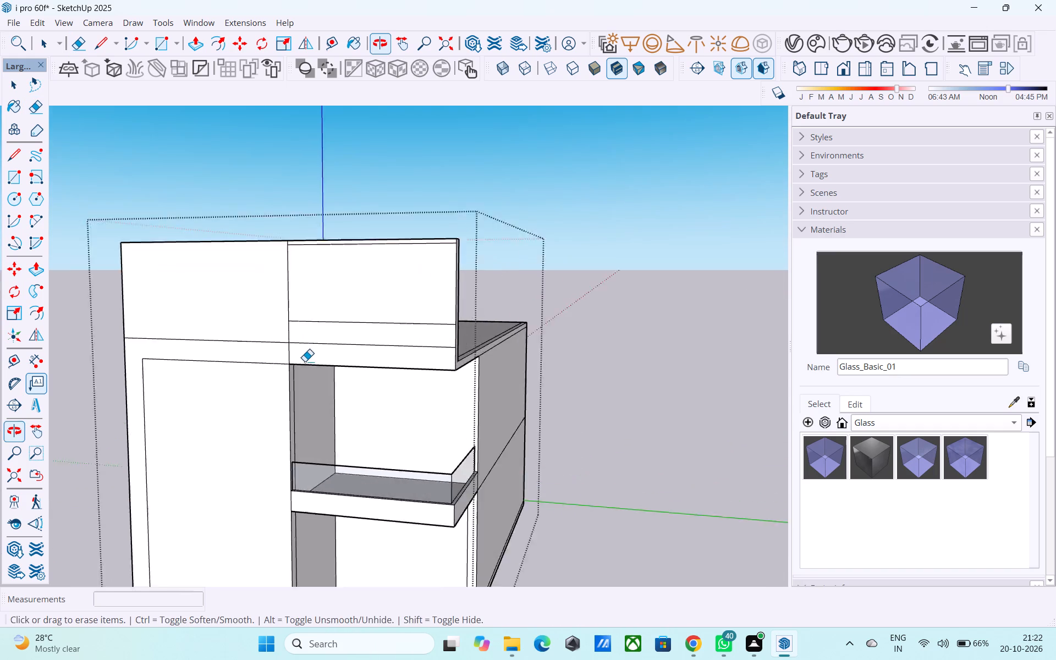
{"action": "scroll", "coordinate": [305, 361], "scroll_direction": "up", "scroll_amount": 7}
{"action": "middle_click_drag", "start_coordinate": [291, 357], "coordinate": [216, 334]}
{"action": "scroll", "coordinate": [254, 353], "scroll_direction": "up", "scroll_amount": 1}
{"action": "scroll", "coordinate": [188, 328], "scroll_direction": "down", "scroll_amount": 5}
{"action": "scroll", "coordinate": [265, 340], "scroll_direction": "up", "scroll_amount": 10}
{"action": "left_click_drag", "start_coordinate": [269, 344], "coordinate": [253, 344]}
{"action": "scroll", "coordinate": [254, 345], "scroll_direction": "down", "scroll_amount": 7}
{"action": "middle_click_drag", "start_coordinate": [257, 361], "coordinate": [262, 410]}
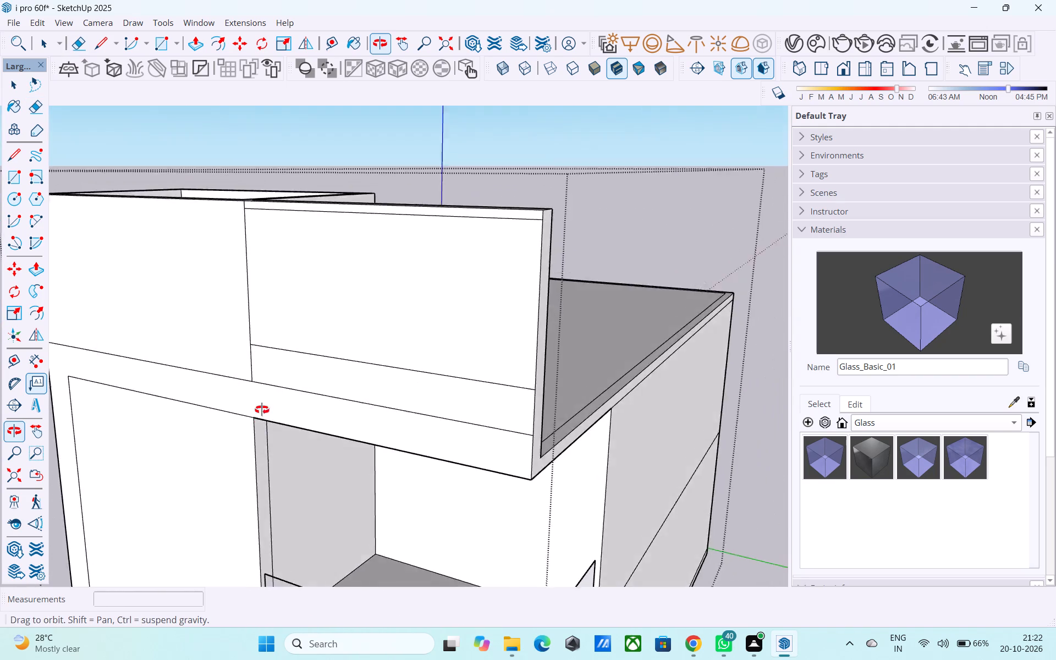
{"action": "middle_click_drag", "start_coordinate": [262, 410], "coordinate": [294, 289]}
{"action": "scroll", "coordinate": [294, 288], "scroll_direction": "down", "scroll_amount": 1}
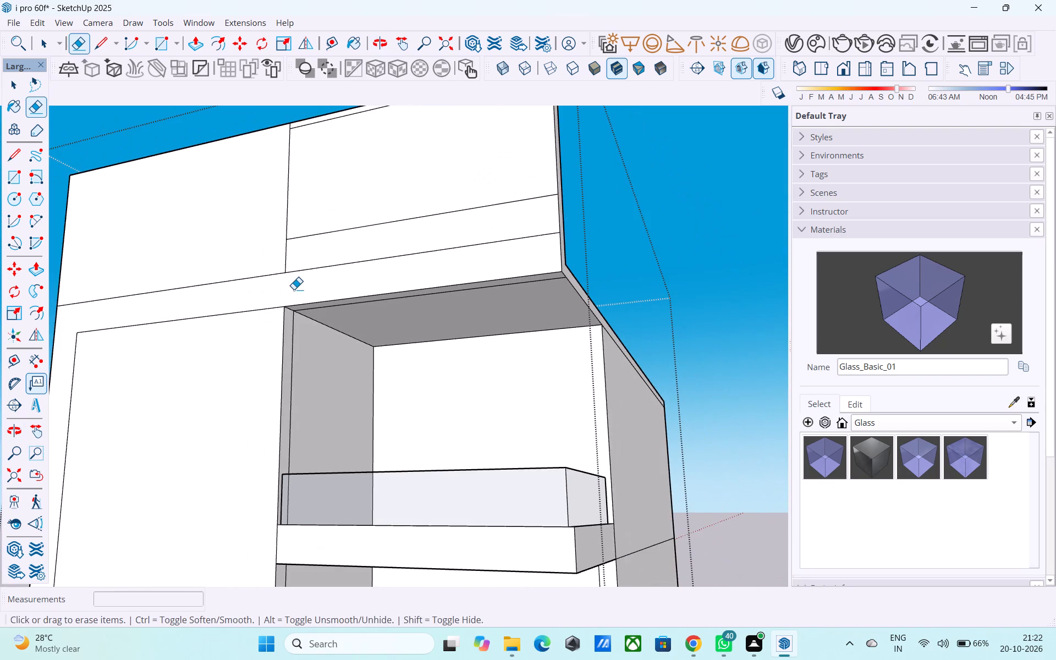
{"action": "middle_click_drag", "start_coordinate": [294, 289], "coordinate": [317, 316]}
{"action": "scroll", "coordinate": [317, 316], "scroll_direction": "up", "scroll_amount": 1}
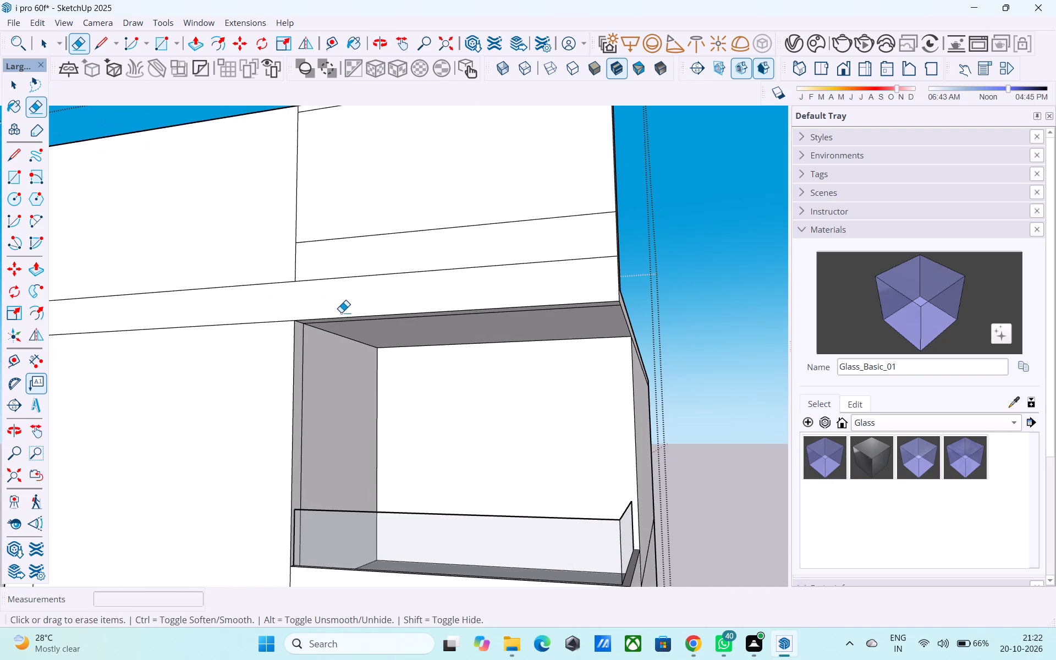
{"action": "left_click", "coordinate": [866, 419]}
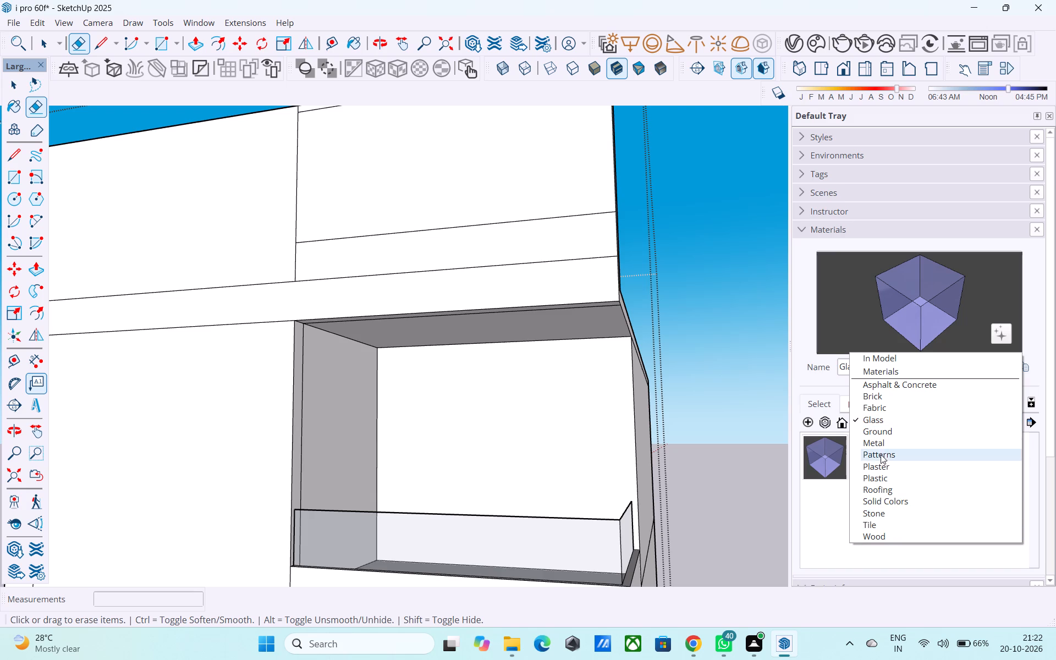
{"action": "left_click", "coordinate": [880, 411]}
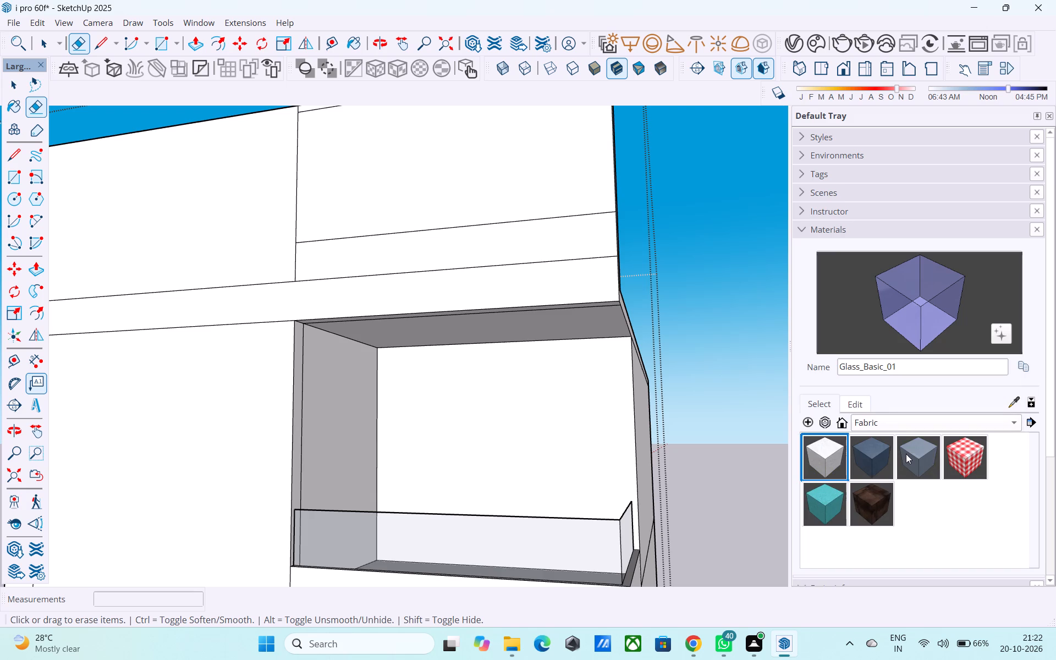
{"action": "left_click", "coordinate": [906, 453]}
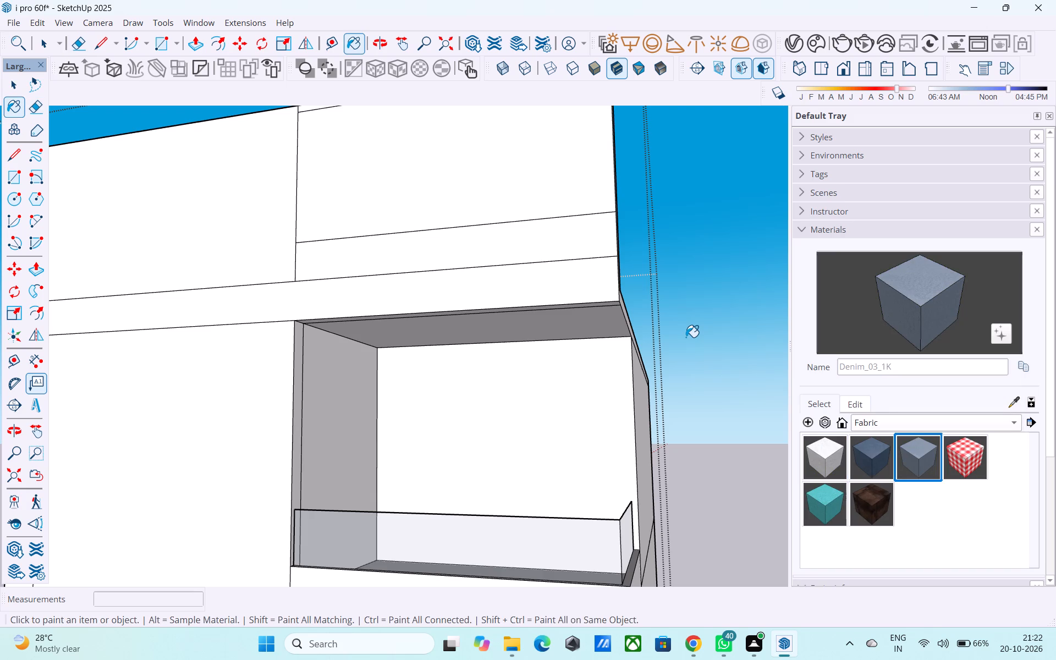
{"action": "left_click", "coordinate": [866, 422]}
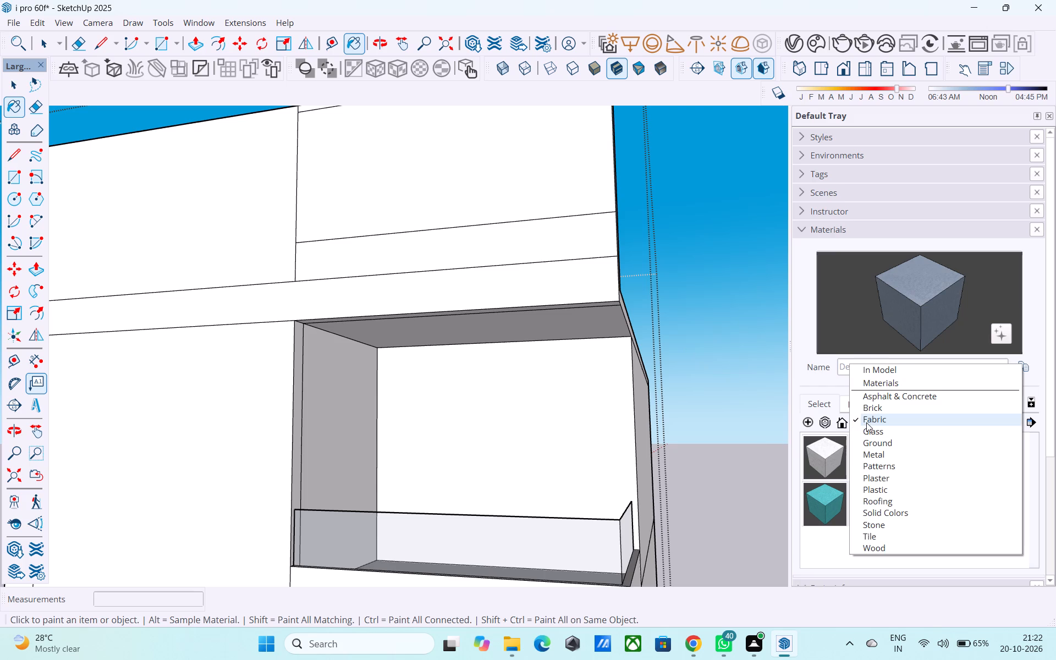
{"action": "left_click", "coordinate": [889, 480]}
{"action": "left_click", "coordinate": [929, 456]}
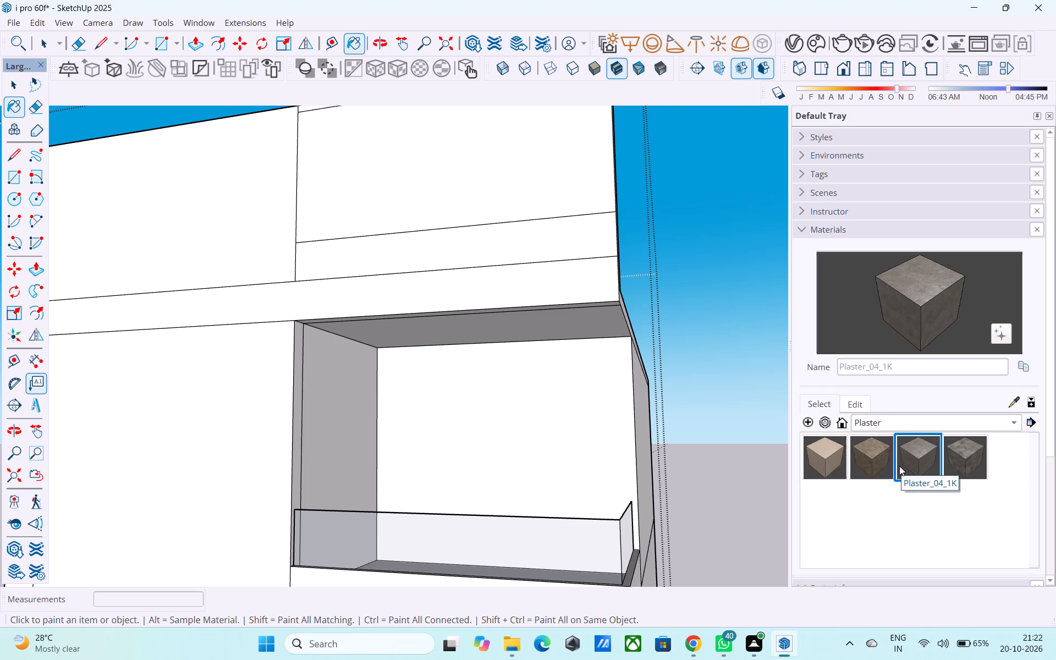
Paint the L-shaped front band with the Denim_03_1K fabric material.
{"action": "left_click", "coordinate": [882, 415]}
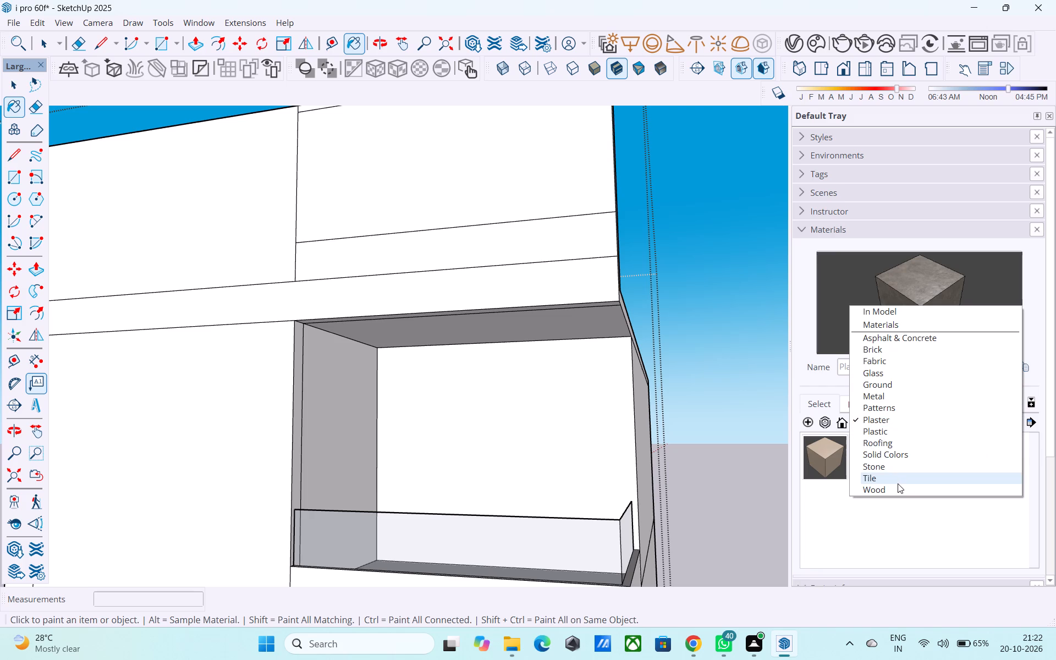
{"action": "left_click", "coordinate": [877, 364]}
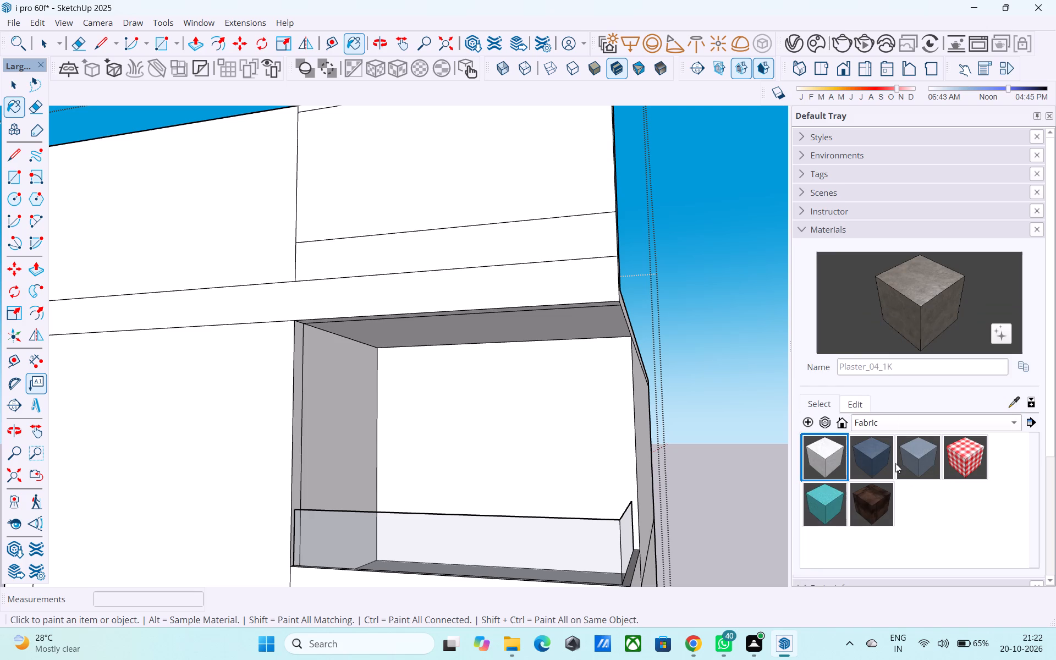
{"action": "left_click", "coordinate": [901, 461]}
{"action": "scroll", "coordinate": [636, 390], "scroll_direction": "down", "scroll_amount": 5}
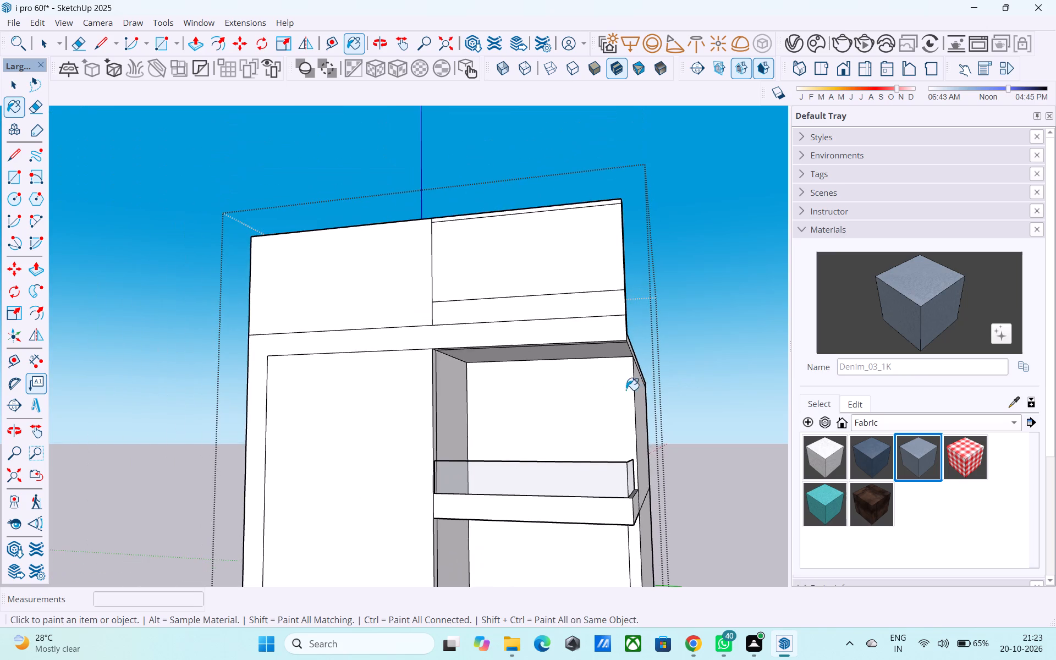
{"action": "middle_click_drag", "start_coordinate": [463, 376], "coordinate": [555, 380]}
{"action": "scroll", "coordinate": [419, 383], "scroll_direction": "up", "scroll_amount": 4}
{"action": "left_click", "coordinate": [335, 328]}
Erase the horizontal line across the tall side wall of the rooftop room at roof level.
{"action": "scroll", "coordinate": [344, 340], "scroll_direction": "down", "scroll_amount": 5}
{"action": "middle_click_drag", "start_coordinate": [345, 363], "coordinate": [376, 431]}
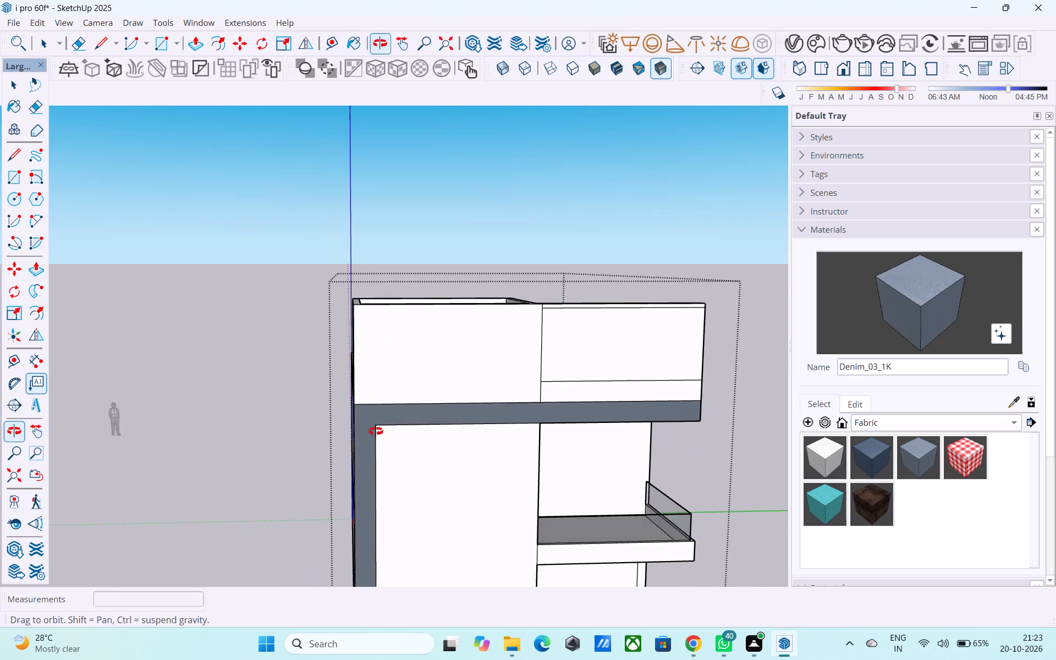
{"action": "middle_click_drag", "start_coordinate": [376, 431], "coordinate": [376, 433]}
{"action": "scroll", "coordinate": [254, 360], "scroll_direction": "down", "scroll_amount": 5}
{"action": "middle_click_drag", "start_coordinate": [276, 384], "coordinate": [516, 395]}
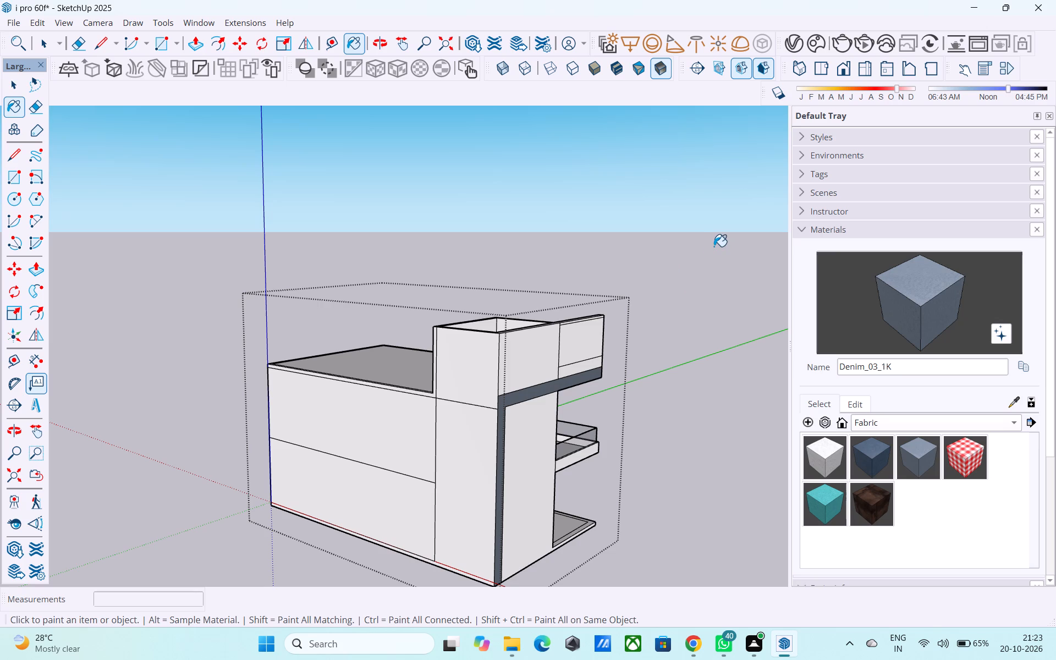
{"action": "middle_click_drag", "start_coordinate": [714, 246], "coordinate": [711, 275]}
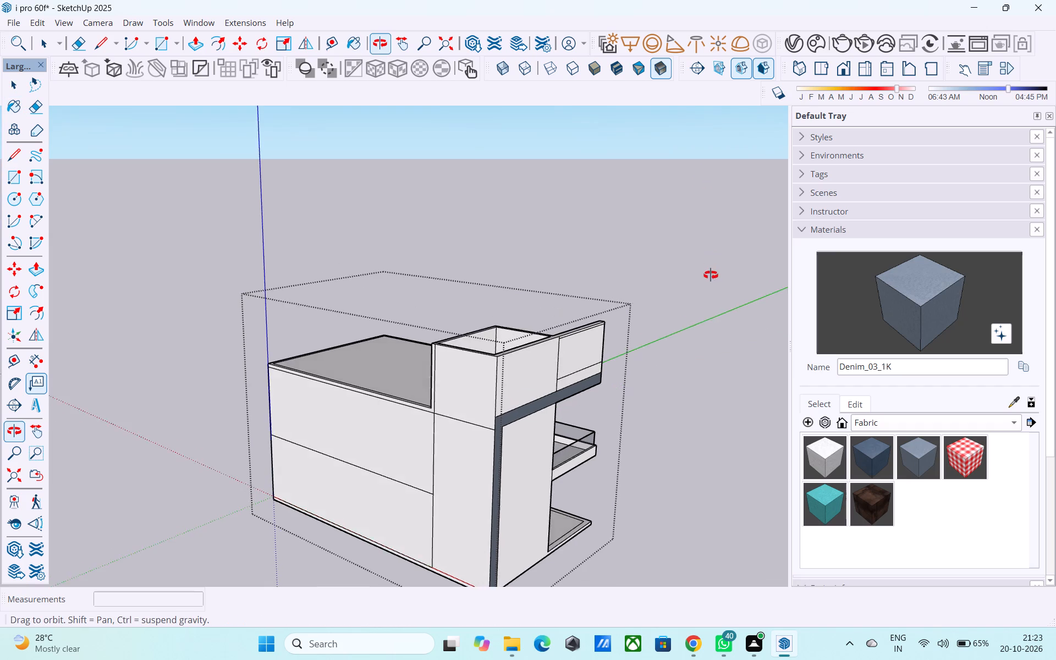
{"action": "middle_click_drag", "start_coordinate": [711, 275], "coordinate": [758, 272]}
{"action": "middle_click_drag", "start_coordinate": [618, 375], "coordinate": [581, 356]}
{"action": "scroll", "coordinate": [509, 406], "scroll_direction": "up", "scroll_amount": 2}
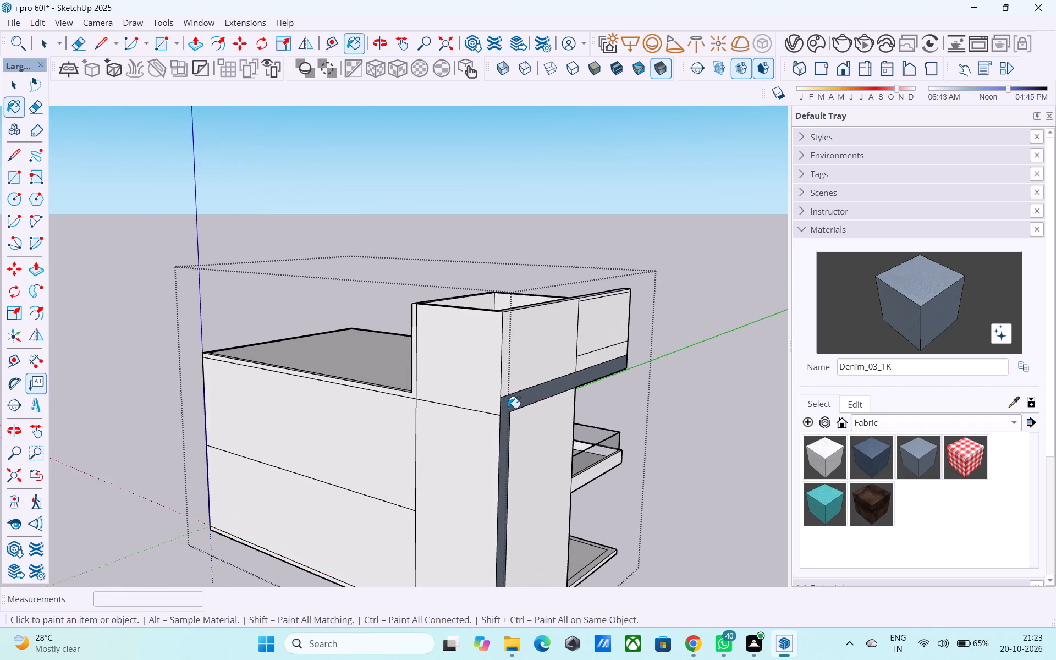
{"action": "scroll", "coordinate": [508, 408], "scroll_direction": "up", "scroll_amount": 3}
{"action": "key", "text": "e"}
{"action": "left_click_drag", "start_coordinate": [490, 416], "coordinate": [465, 405]}
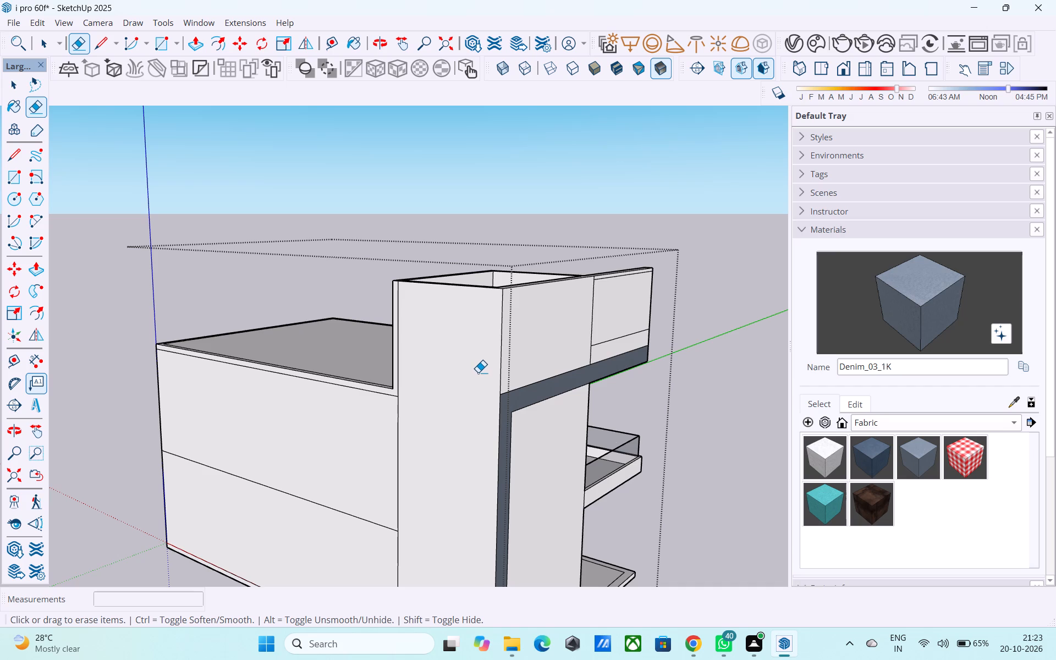
Continue the side wall's mid-height horizontal line 8' 9" across the tall wall section to its front corner.
{"action": "key", "text": "space"}
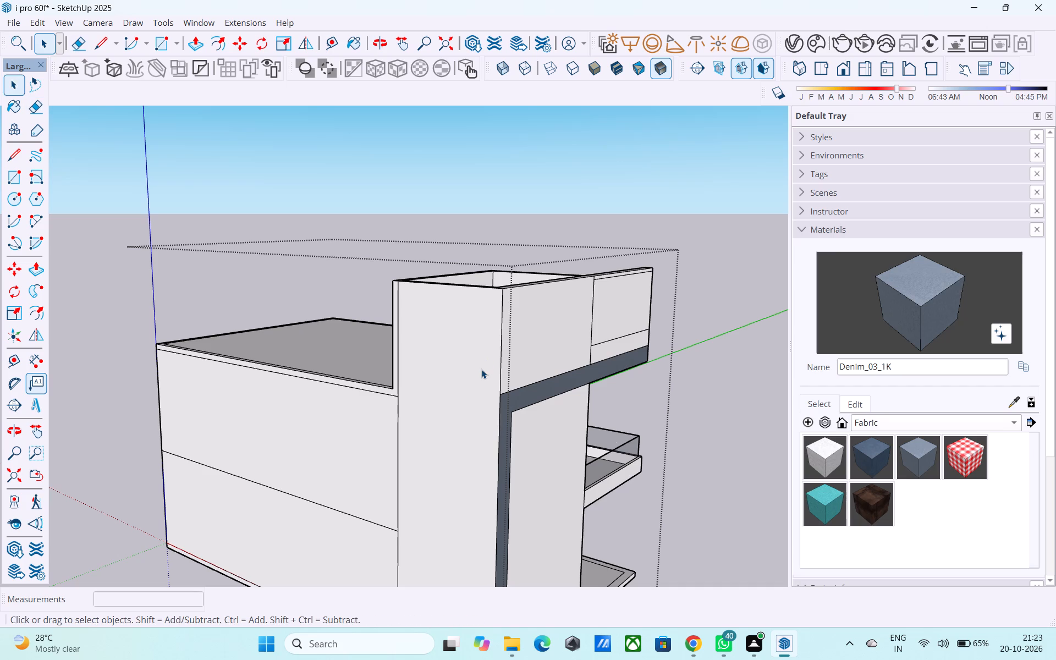
{"action": "scroll", "coordinate": [481, 368], "scroll_direction": "down", "scroll_amount": 2}
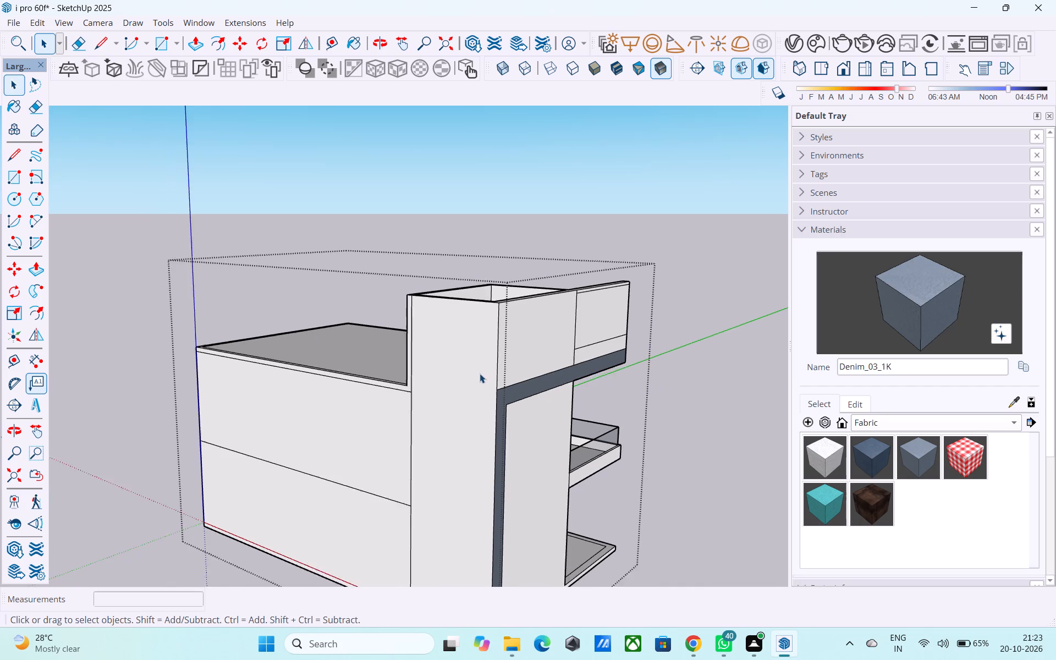
{"action": "scroll", "coordinate": [480, 373], "scroll_direction": "down", "scroll_amount": 1}
{"action": "middle_click_drag", "start_coordinate": [424, 409], "coordinate": [389, 366]}
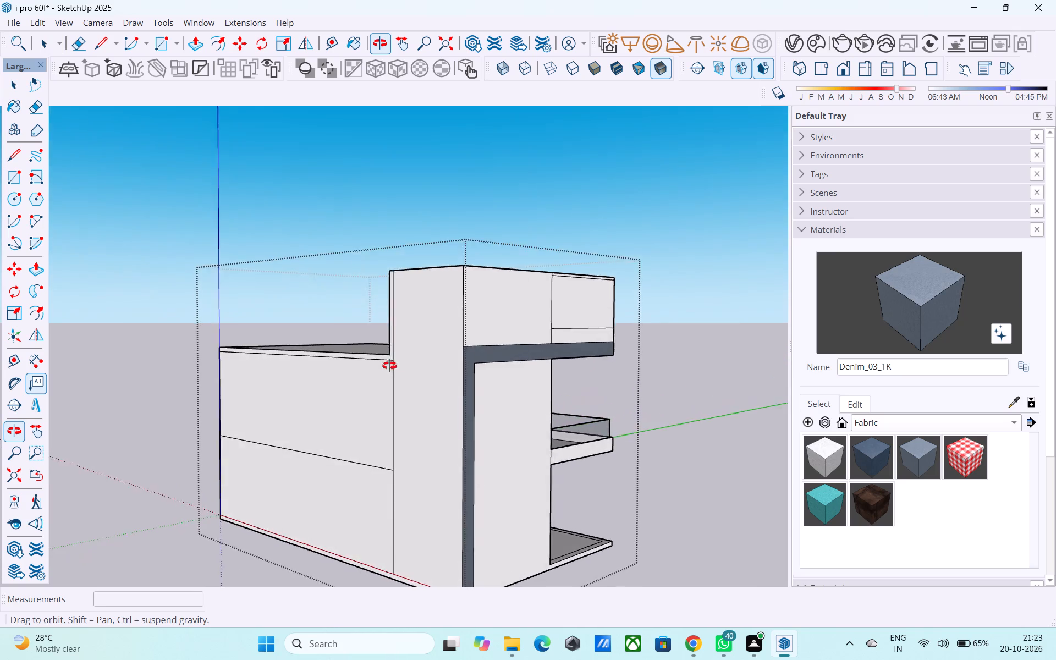
{"action": "middle_click_drag", "start_coordinate": [389, 366], "coordinate": [738, 376]}
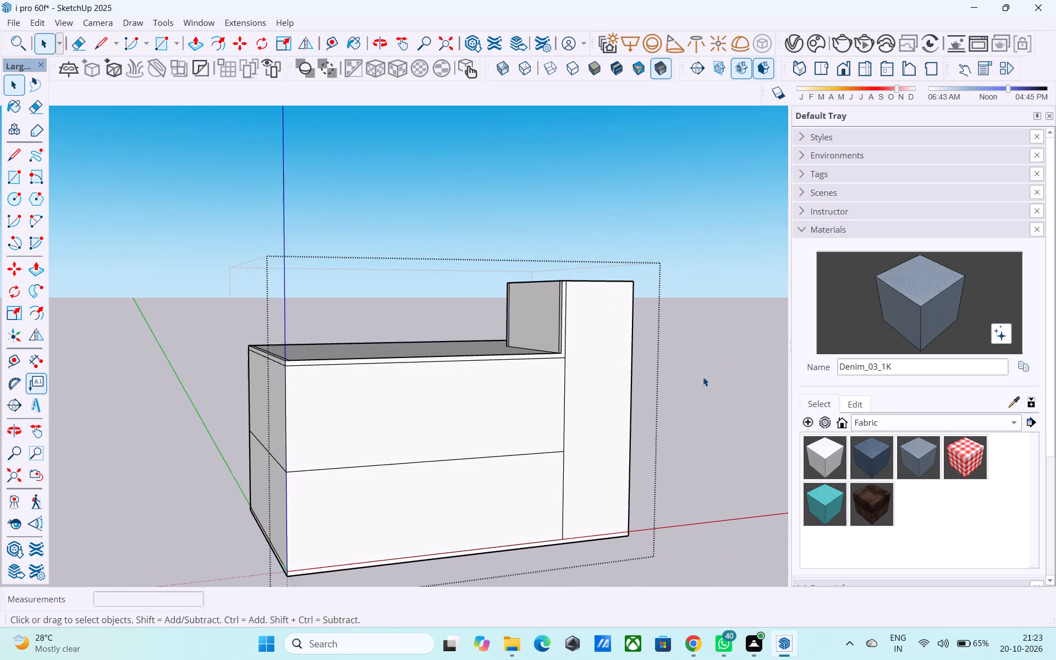
{"action": "scroll", "coordinate": [439, 424], "scroll_direction": "down", "scroll_amount": 2}
{"action": "middle_click_drag", "start_coordinate": [765, 405], "coordinate": [522, 428]}
{"action": "scroll", "coordinate": [361, 439], "scroll_direction": "down", "scroll_amount": 4}
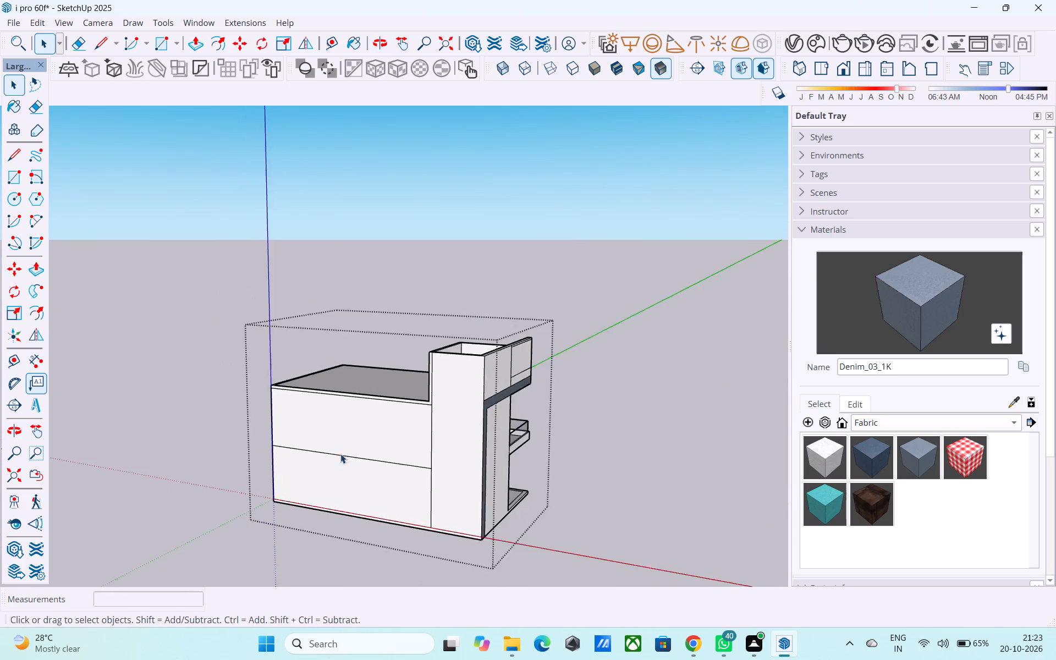
{"action": "middle_click_drag", "start_coordinate": [472, 471], "coordinate": [575, 457]}
{"action": "scroll", "coordinate": [529, 452], "scroll_direction": "up", "scroll_amount": 5}
{"action": "key", "text": "l"}
{"action": "middle_click_drag", "start_coordinate": [433, 475], "coordinate": [526, 472]}
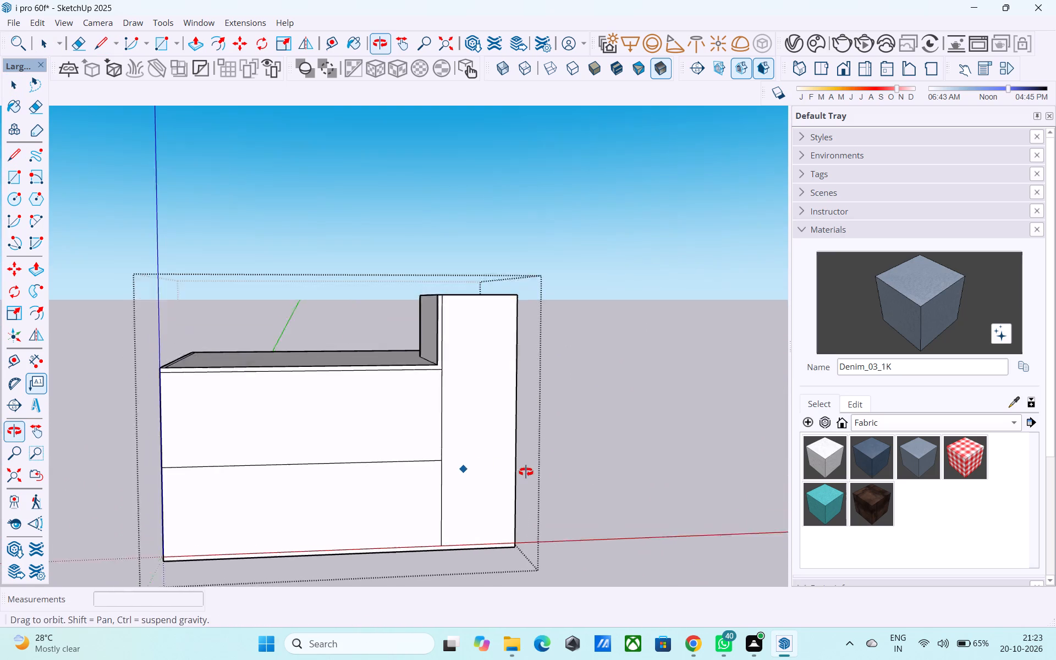
{"action": "middle_click_drag", "start_coordinate": [526, 472], "coordinate": [531, 475]}
{"action": "scroll", "coordinate": [491, 476], "scroll_direction": "up", "scroll_amount": 7}
{"action": "left_click", "coordinate": [417, 446]}
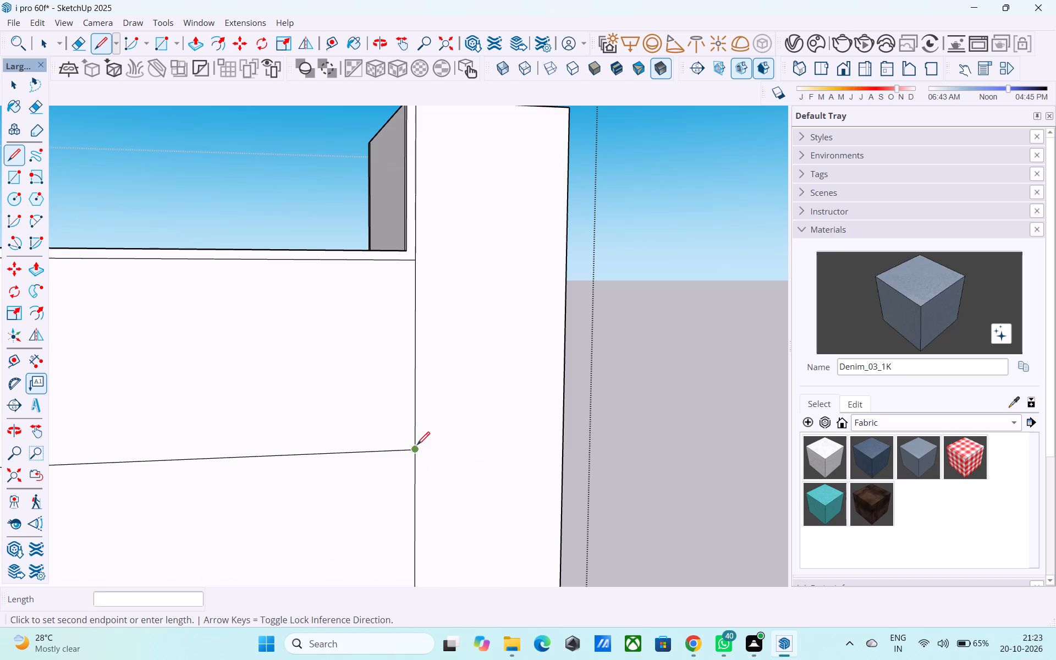
{"action": "left_click", "coordinate": [560, 448]}
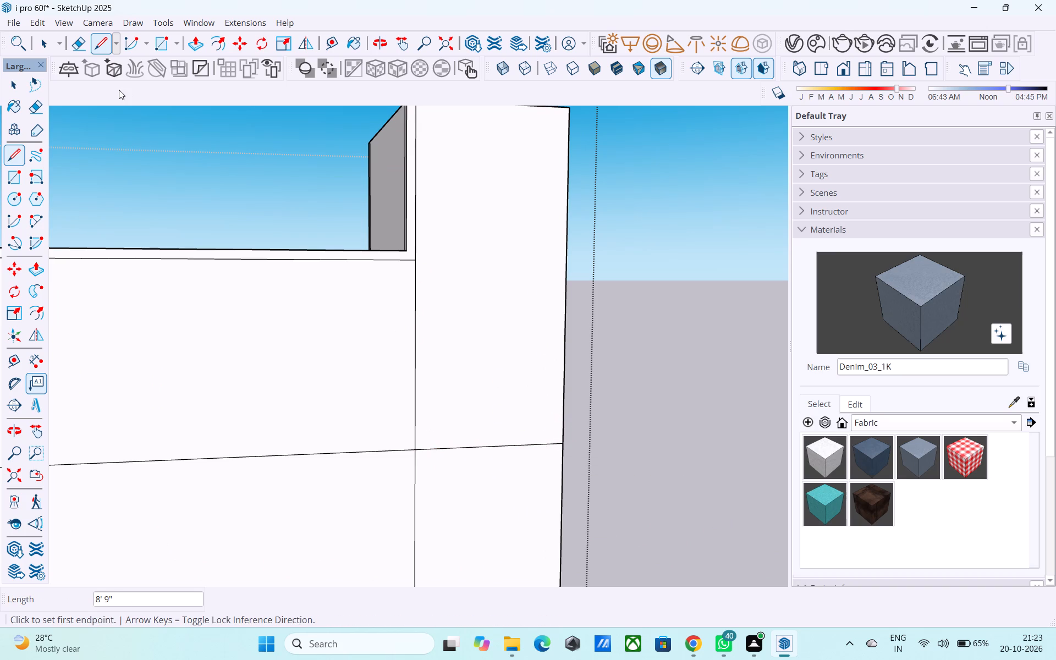
Place a horizontal guide 3' above the side wall's mid-height line for the upper window sill.
{"action": "key", "text": "t"}
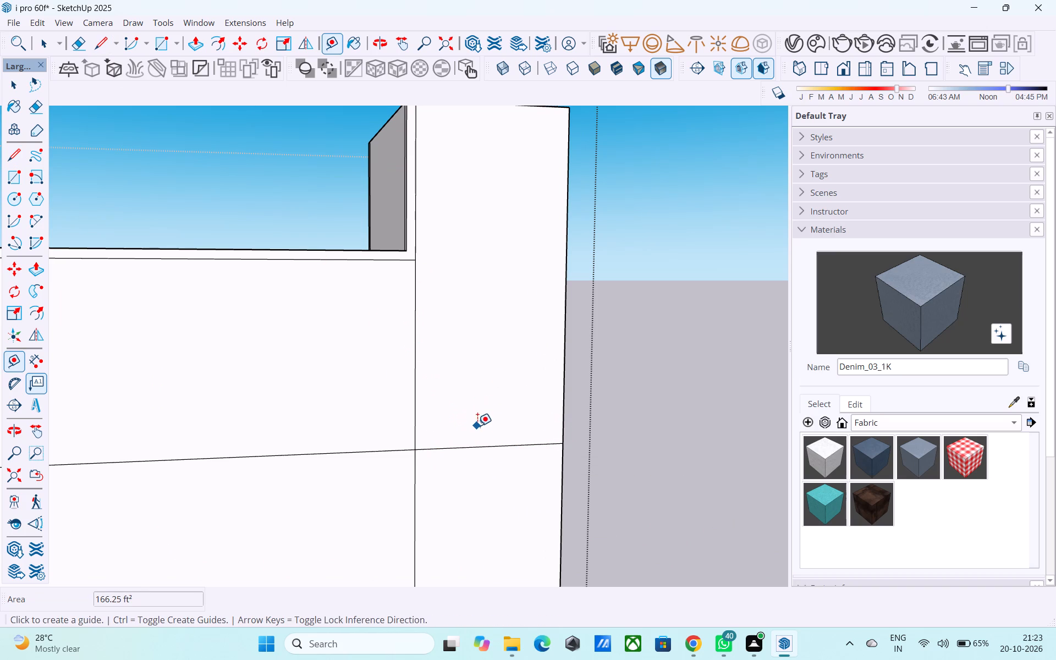
{"action": "left_click", "coordinate": [484, 445]}
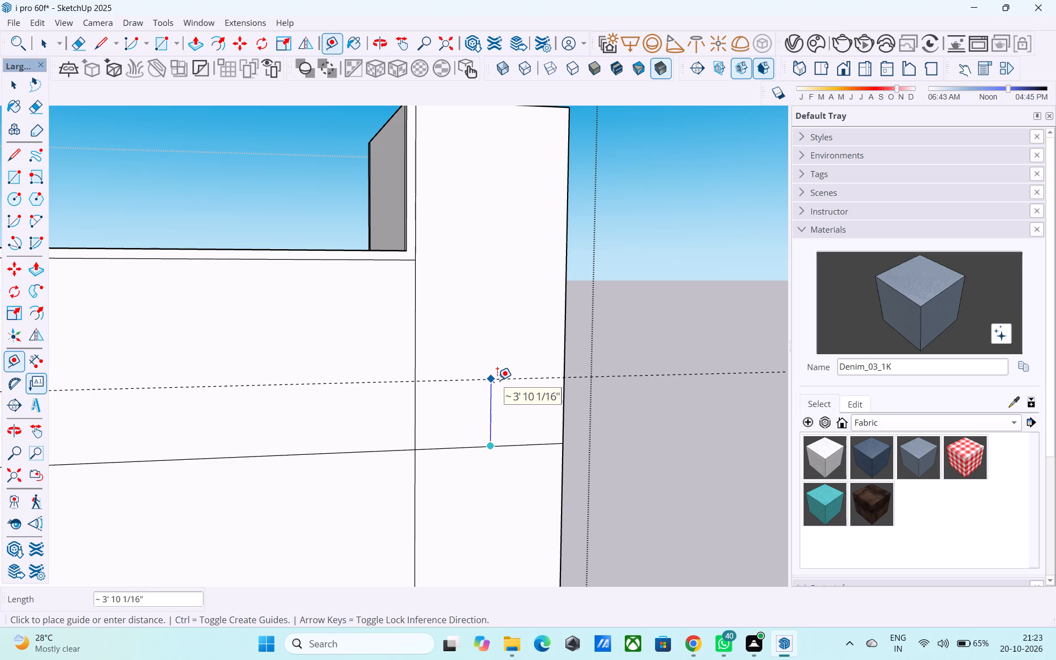
{"action": "type", "text": "3'"}
{"action": "key", "text": "Return"}
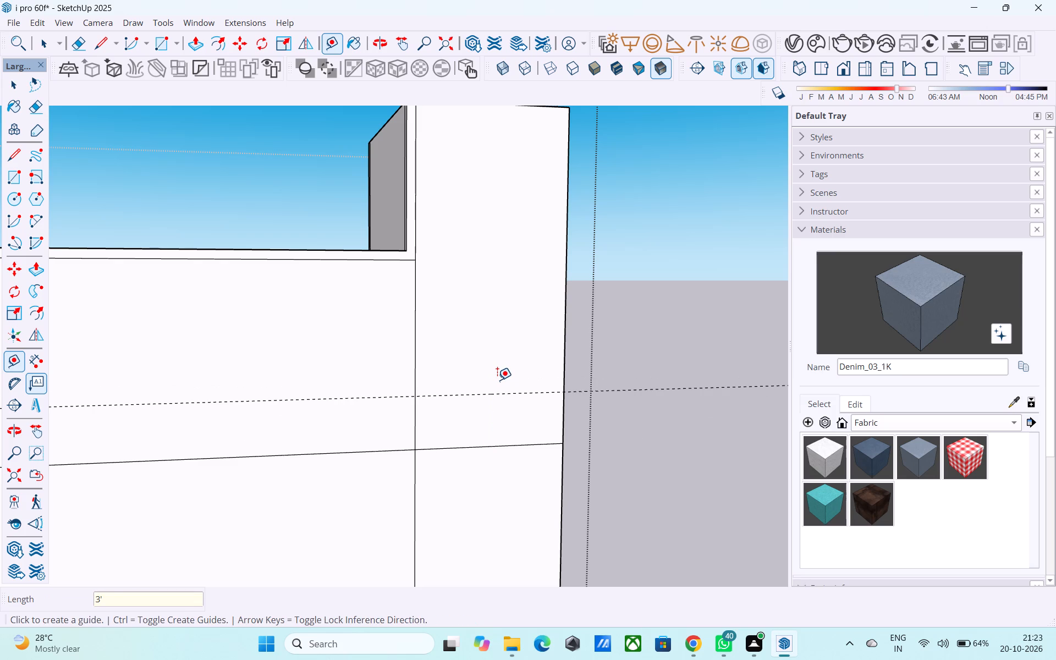
Place a second horizontal guide 3' above the side wall's bottom edge for the lower window sill.
{"action": "scroll", "coordinate": [498, 376], "scroll_direction": "down", "scroll_amount": 8}
{"action": "scroll", "coordinate": [415, 267], "scroll_direction": "down", "scroll_amount": 4}
{"action": "middle_click_drag", "start_coordinate": [457, 404], "coordinate": [316, 460]}
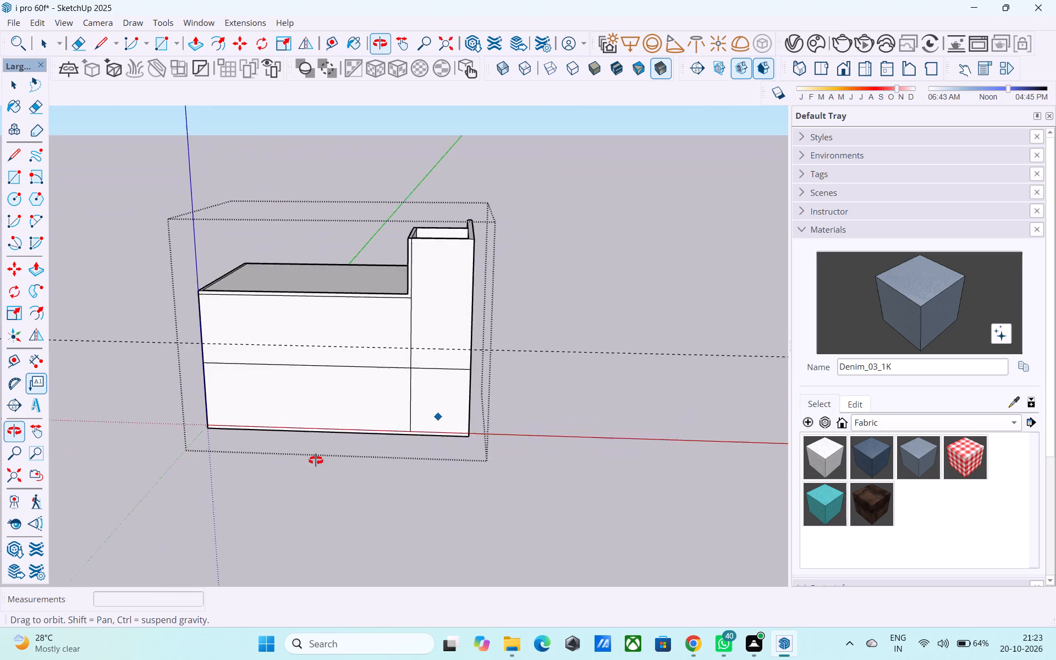
{"action": "middle_click_drag", "start_coordinate": [316, 460], "coordinate": [193, 455]}
{"action": "scroll", "coordinate": [411, 361], "scroll_direction": "up", "scroll_amount": 6}
{"action": "middle_click_drag", "start_coordinate": [348, 484], "coordinate": [361, 468]}
{"action": "scroll", "coordinate": [361, 468], "scroll_direction": "up", "scroll_amount": 8}
{"action": "left_click", "coordinate": [371, 504]}
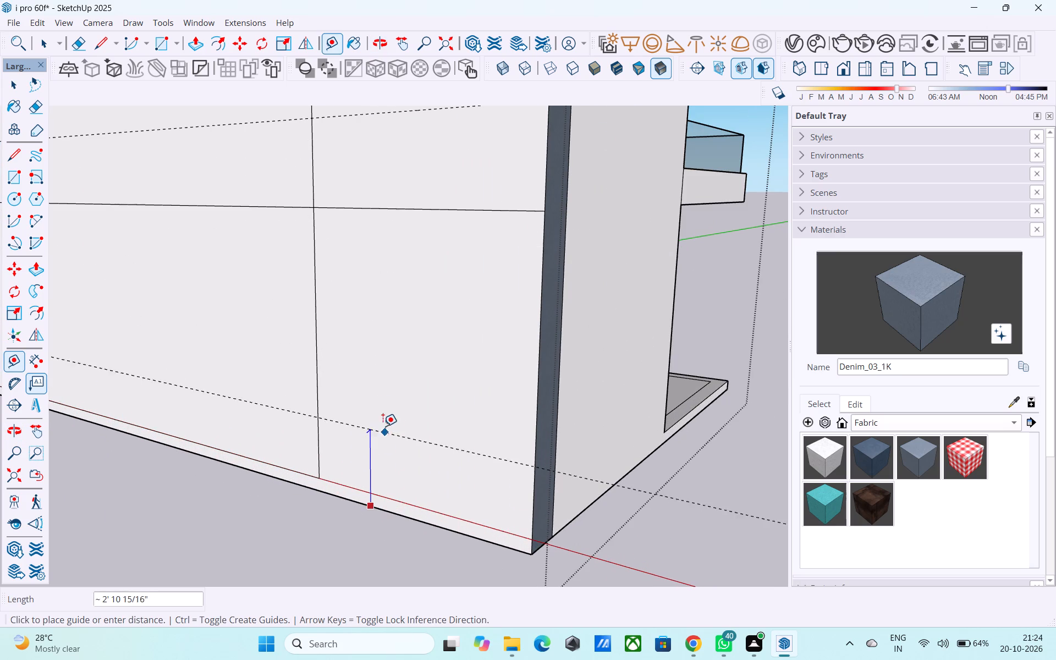
{"action": "type", "text": "3'"}
{"action": "key", "text": "Return"}
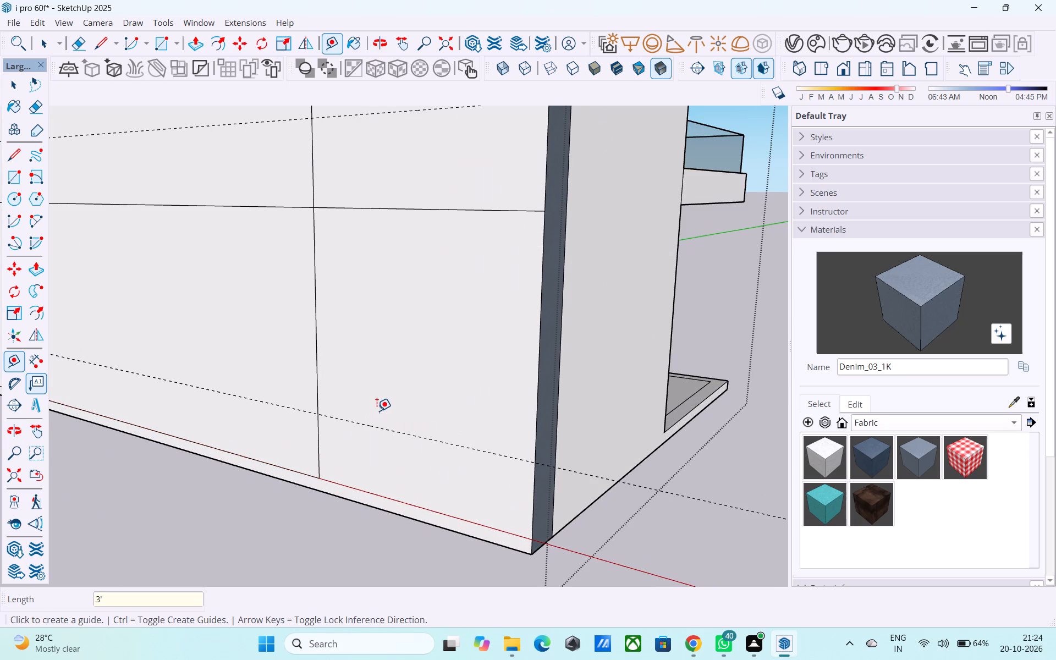
Place a vertical guide on the tall side wall section, 2' toward the front from its vertical dividing line.
{"action": "scroll", "coordinate": [377, 411], "scroll_direction": "down", "scroll_amount": 10}
{"action": "middle_click_drag", "start_coordinate": [376, 414], "coordinate": [332, 411]}
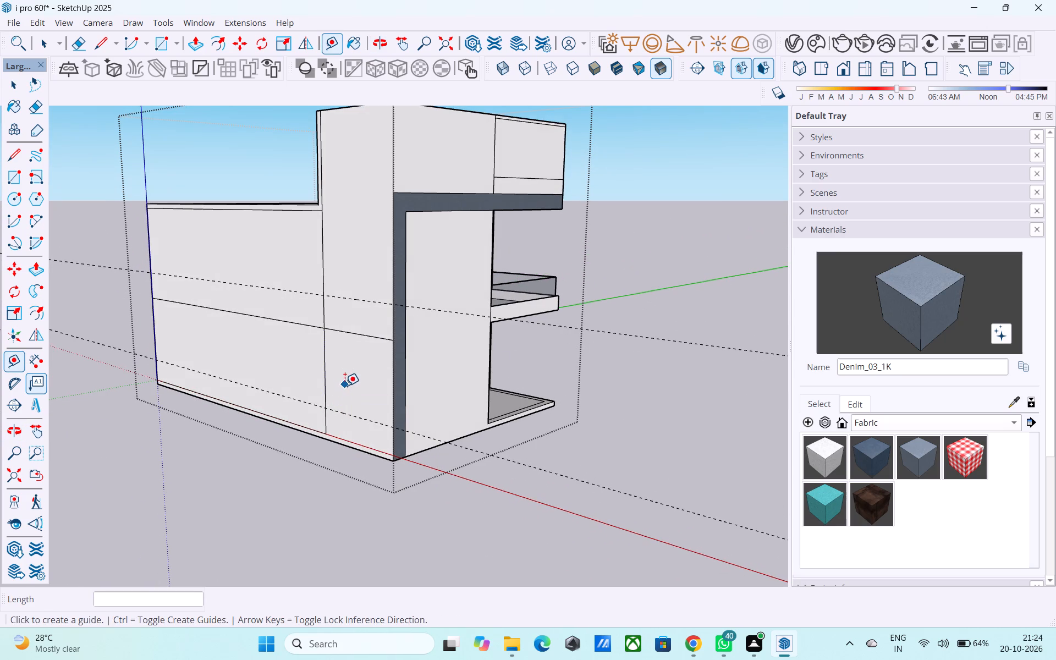
{"action": "middle_click_drag", "start_coordinate": [345, 386], "coordinate": [253, 471]}
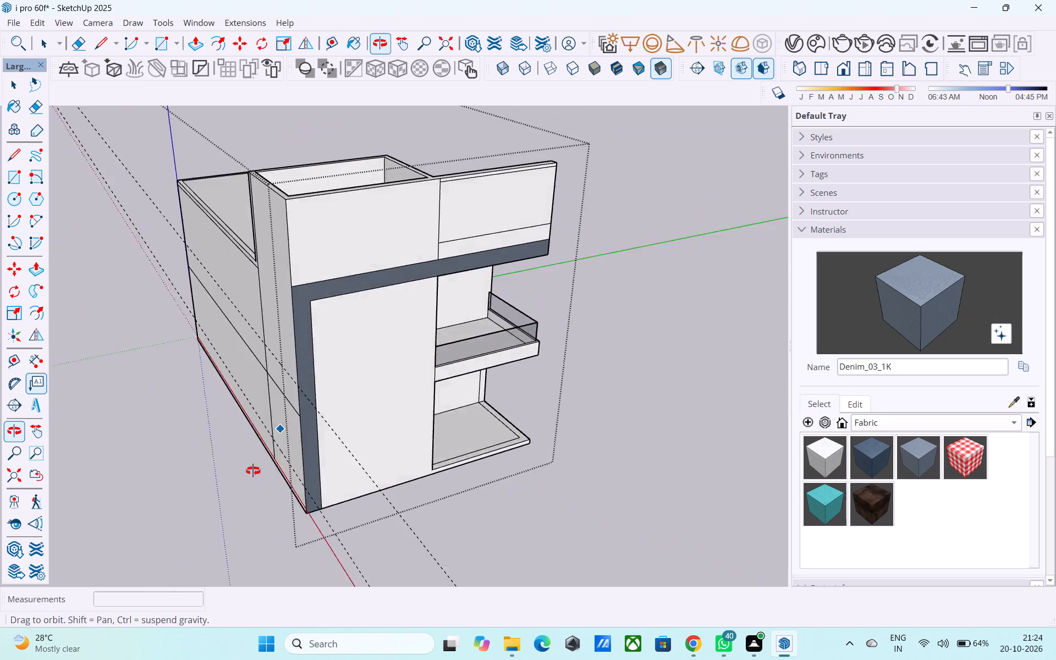
{"action": "middle_click_drag", "start_coordinate": [253, 471], "coordinate": [351, 468]}
{"action": "scroll", "coordinate": [291, 450], "scroll_direction": "down", "scroll_amount": 2}
{"action": "middle_click", "coordinate": [291, 450]}
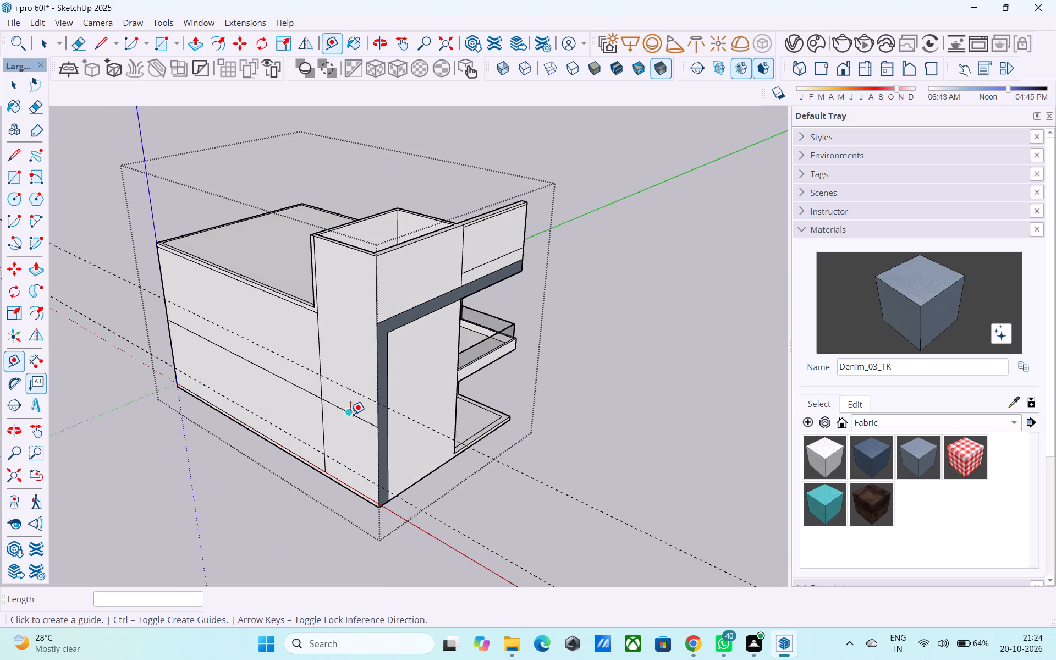
{"action": "scroll", "coordinate": [346, 377], "scroll_direction": "up", "scroll_amount": 4}
{"action": "middle_click_drag", "start_coordinate": [322, 364], "coordinate": [26, 541]}
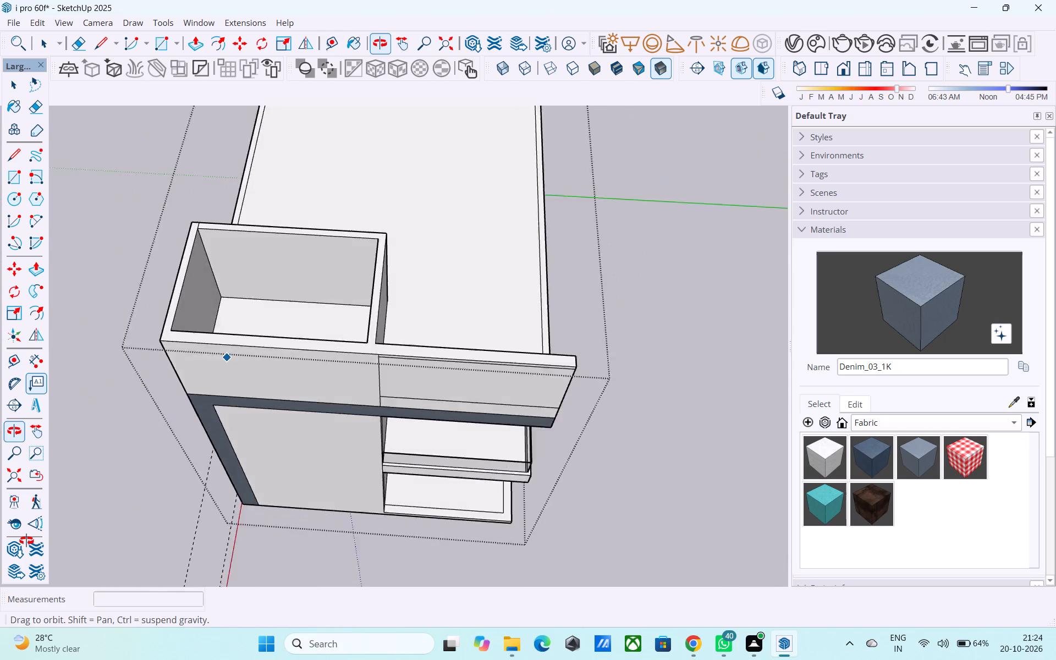
{"action": "middle_click_drag", "start_coordinate": [26, 541], "coordinate": [407, 322]}
{"action": "scroll", "coordinate": [262, 394], "scroll_direction": "down", "scroll_amount": 1}
{"action": "scroll", "coordinate": [244, 435], "scroll_direction": "down", "scroll_amount": 1}
{"action": "middle_click_drag", "start_coordinate": [282, 452], "coordinate": [293, 475]}
{"action": "scroll", "coordinate": [487, 283], "scroll_direction": "up", "scroll_amount": 3}
{"action": "middle_click_drag", "start_coordinate": [479, 290], "coordinate": [535, 272]}
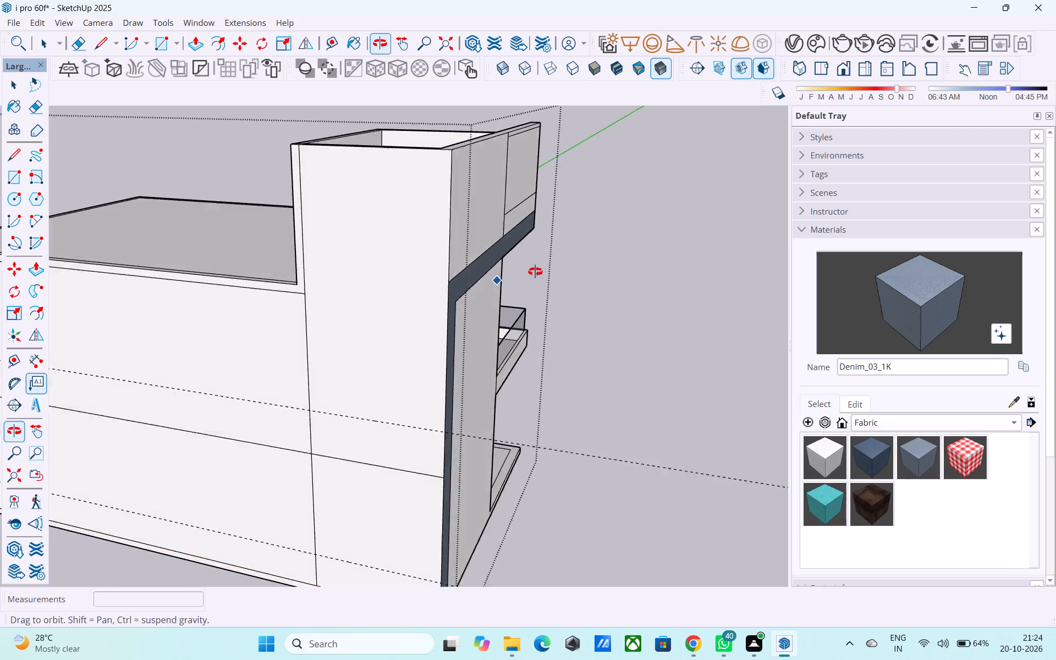
{"action": "middle_click_drag", "start_coordinate": [535, 272], "coordinate": [536, 272]}
{"action": "scroll", "coordinate": [331, 374], "scroll_direction": "up", "scroll_amount": 3}
{"action": "left_click", "coordinate": [333, 369]}
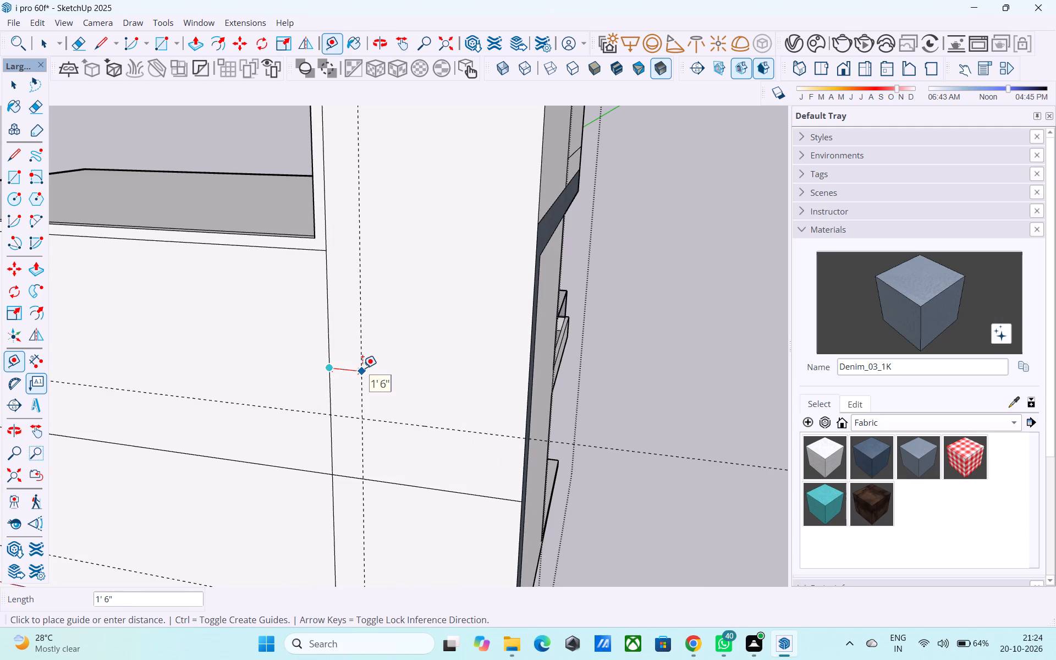
{"action": "key", "text": "2"}
{"action": "key", "text": "apostrophe"}
{"action": "key", "text": "Return"}
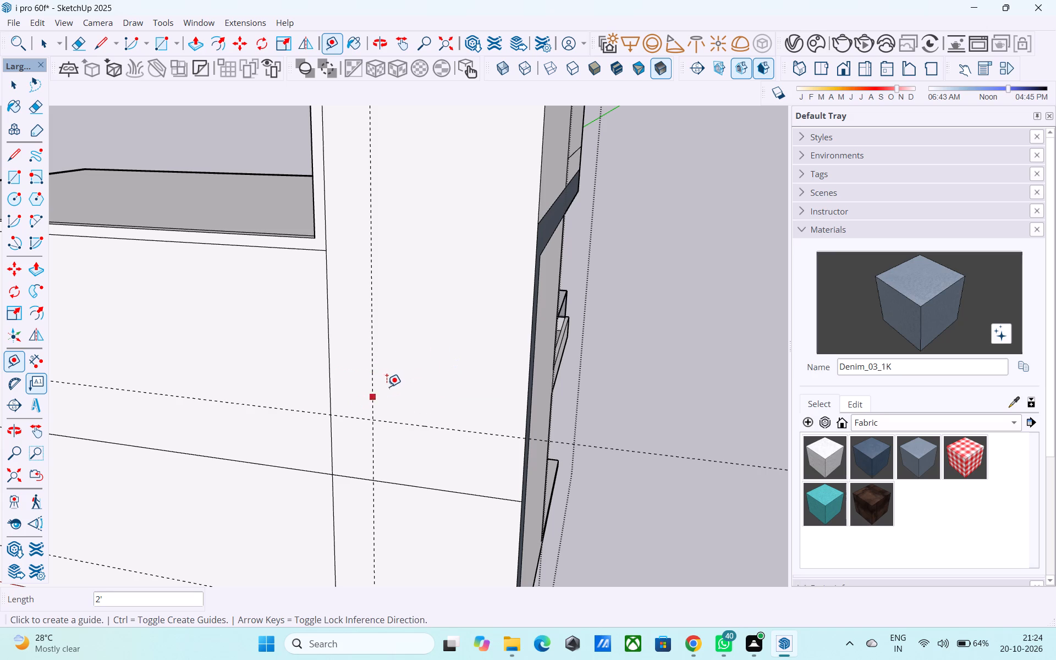
Draw a 4' by 6' window rectangle on the tall side wall, rising from the crossing of the upper sill guide and vertical guide.
{"action": "key", "text": "r"}
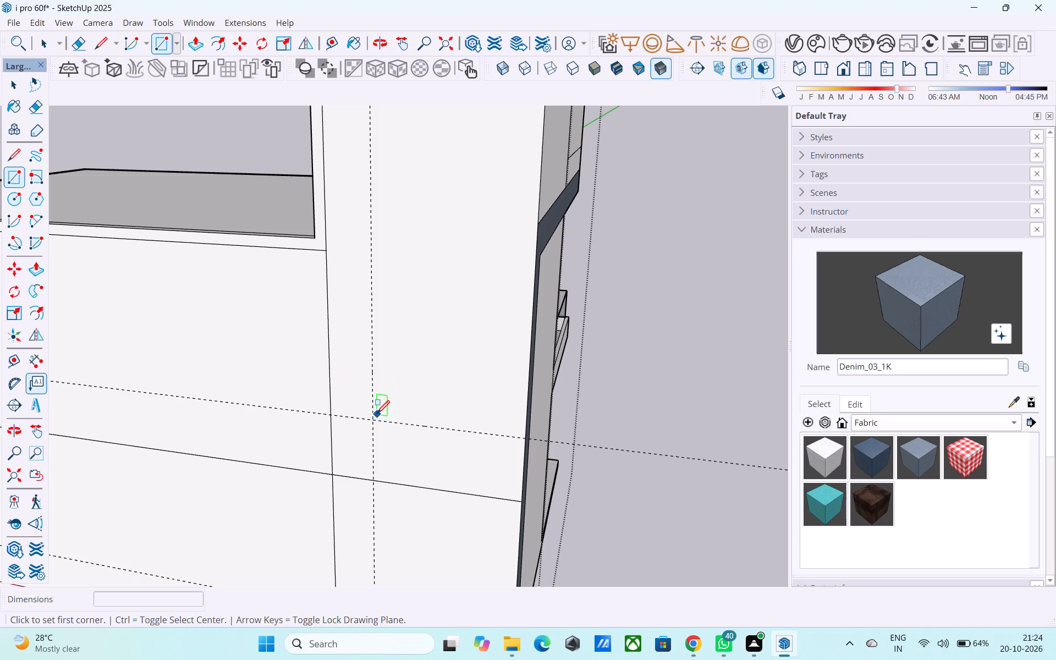
{"action": "left_click", "coordinate": [375, 422]}
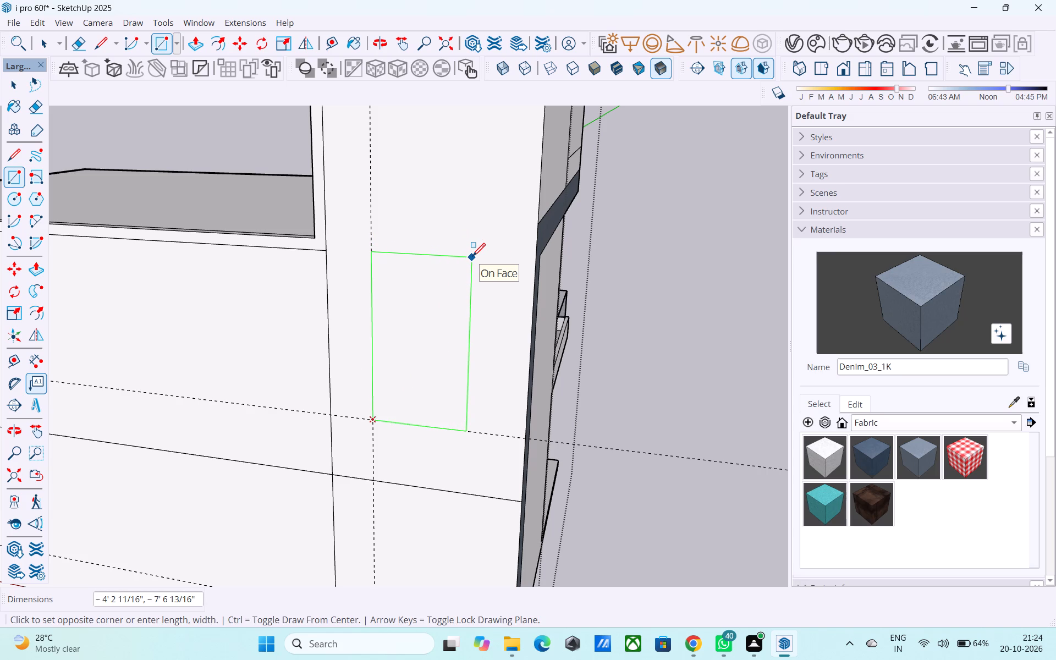
{"action": "type", "text": "4',6'"}
{"action": "key", "text": "Return"}
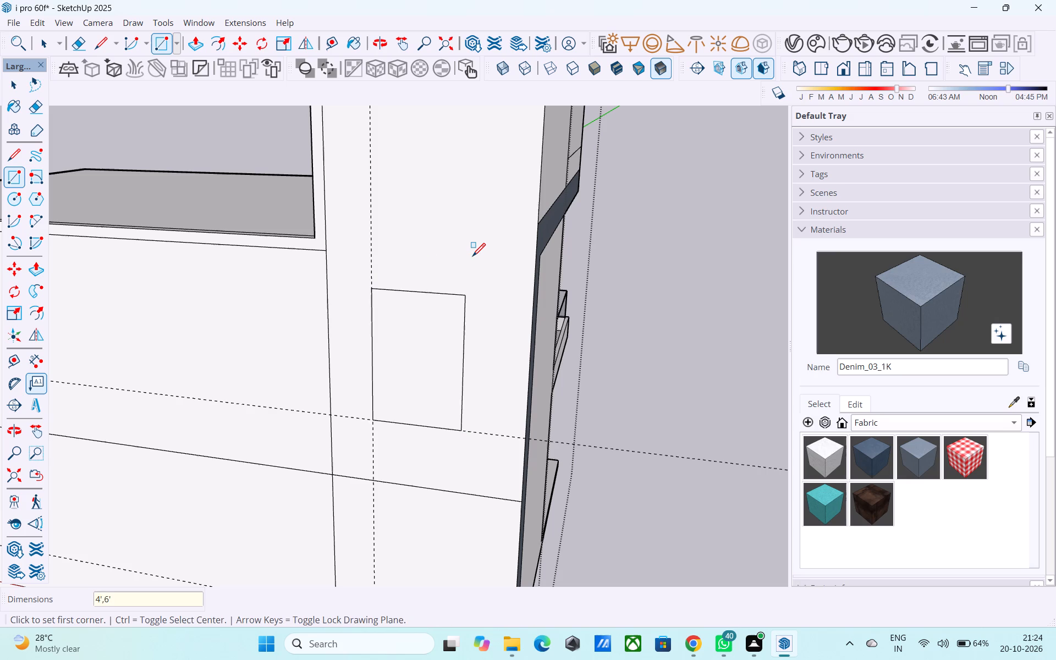
Copy the upper window rectangle straight down to the lower sill guide on the same side wall.
{"action": "scroll", "coordinate": [355, 305], "scroll_direction": "down", "scroll_amount": 8}
{"action": "scroll", "coordinate": [377, 492], "scroll_direction": "up", "scroll_amount": 4}
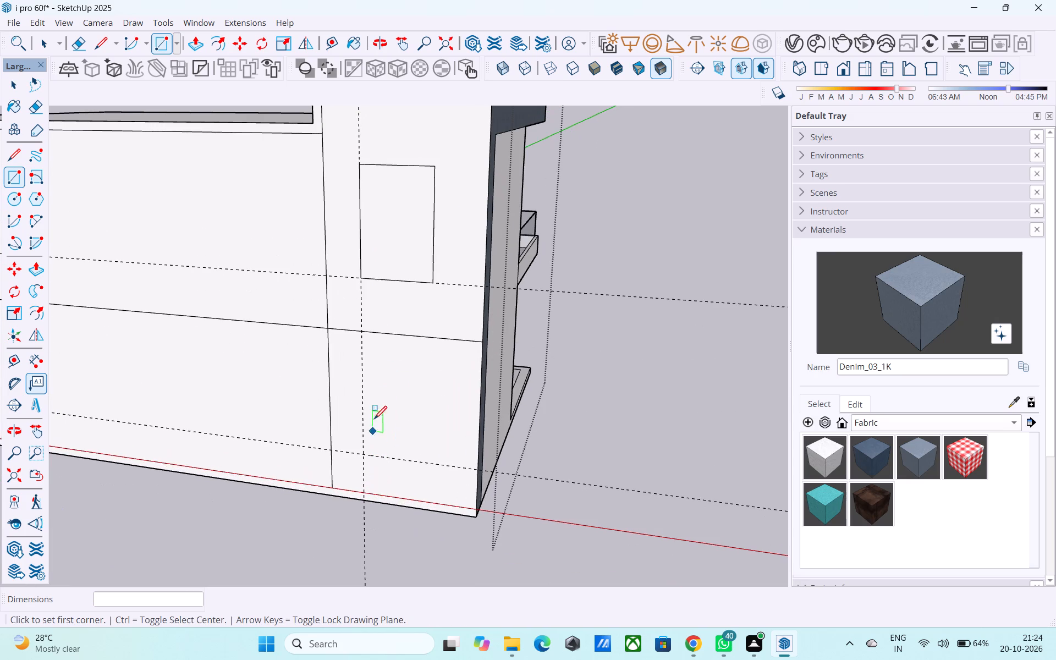
{"action": "key", "text": "space"}
{"action": "left_click", "coordinate": [415, 237]}
{"action": "key", "text": "m"}
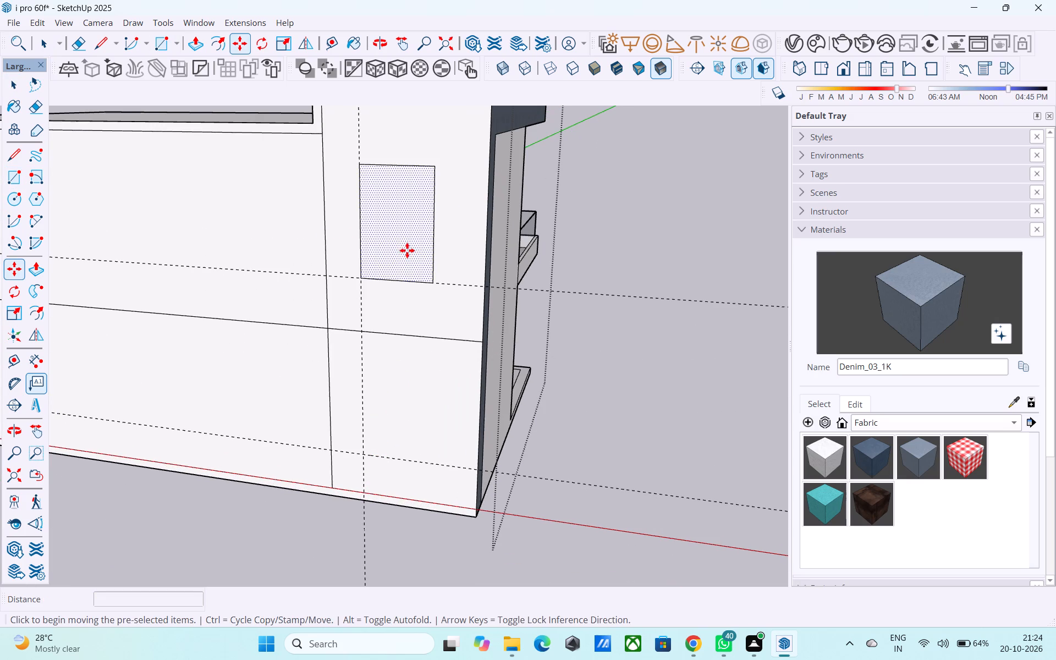
{"action": "left_click", "coordinate": [363, 277]}
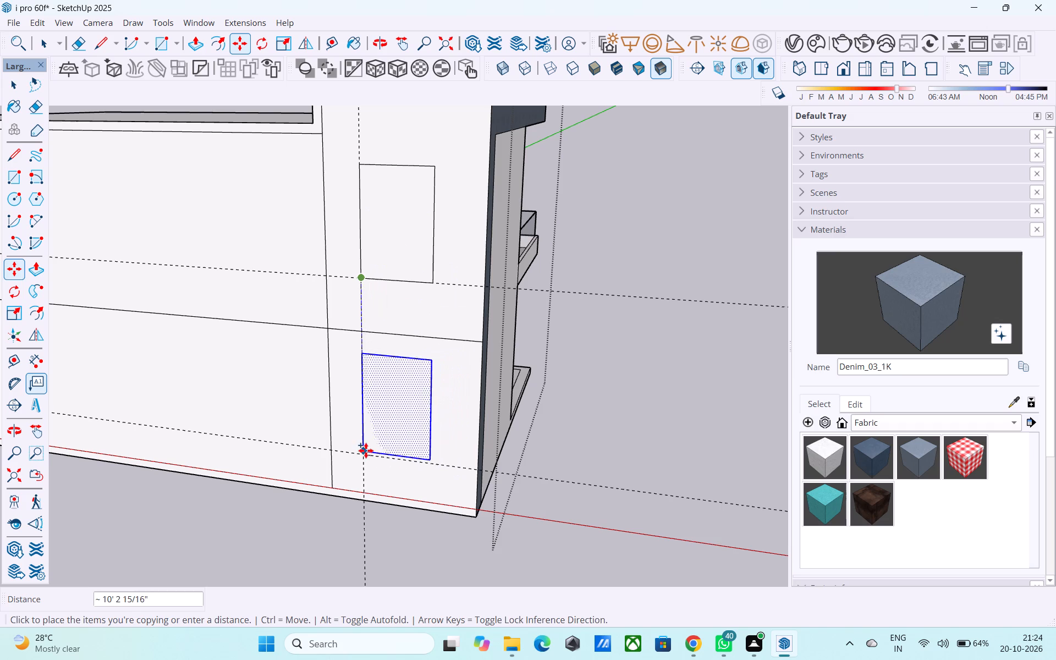
{"action": "left_click", "coordinate": [366, 450]}
Move the copied window rectangle so its lower rear corner sits exactly on the crossing of the vertical and lower sill guides.
{"action": "scroll", "coordinate": [358, 438], "scroll_direction": "up", "scroll_amount": 11}
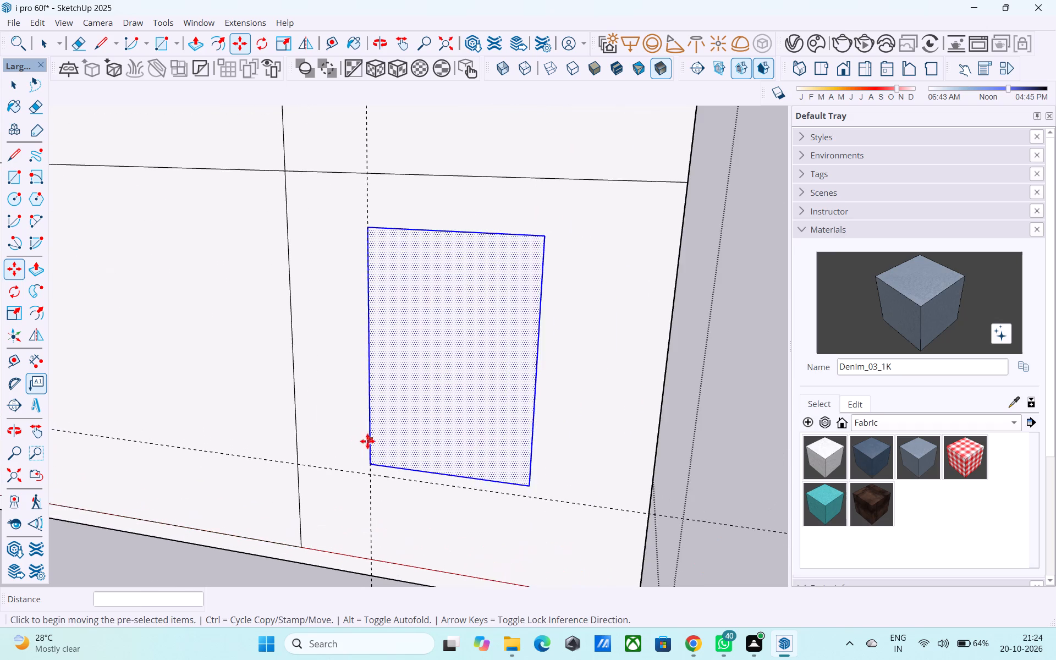
{"action": "scroll", "coordinate": [367, 441], "scroll_direction": "up", "scroll_amount": 7}
{"action": "left_click", "coordinate": [371, 487]}
{"action": "left_click", "coordinate": [370, 516]}
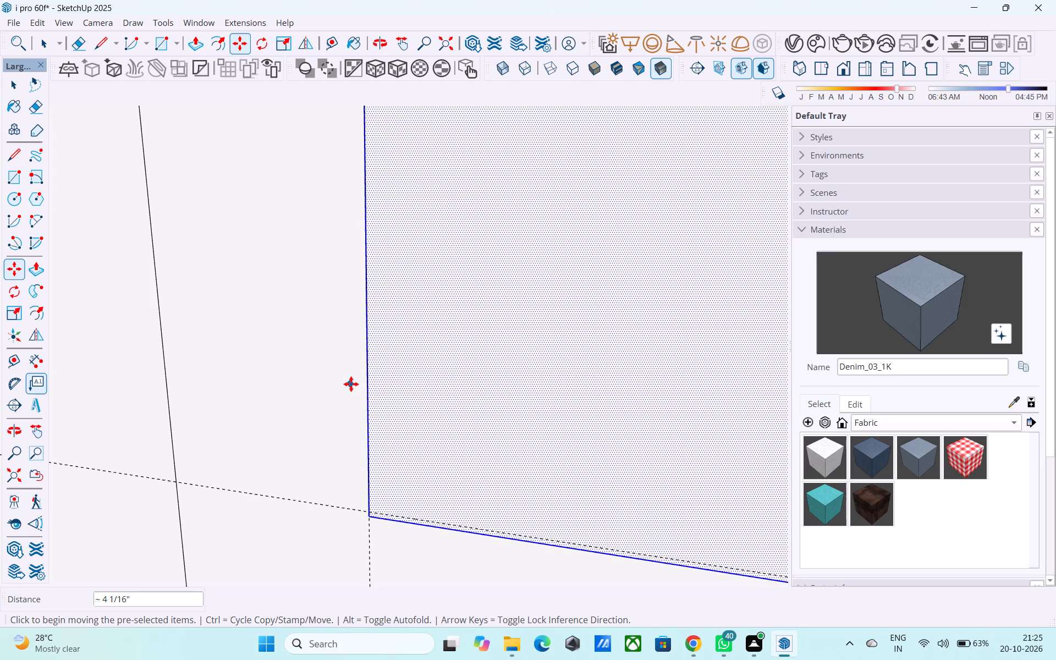
{"action": "scroll", "coordinate": [381, 546], "scroll_direction": "up", "scroll_amount": 10}
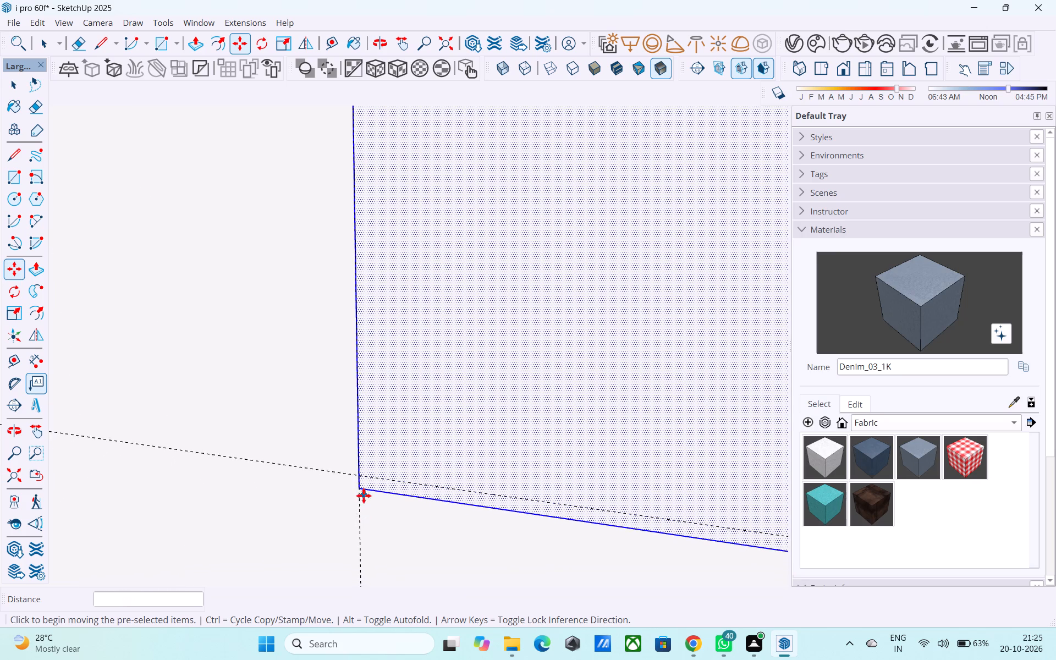
{"action": "scroll", "coordinate": [364, 496], "scroll_direction": "up", "scroll_amount": 4}
{"action": "left_click", "coordinate": [356, 487]}
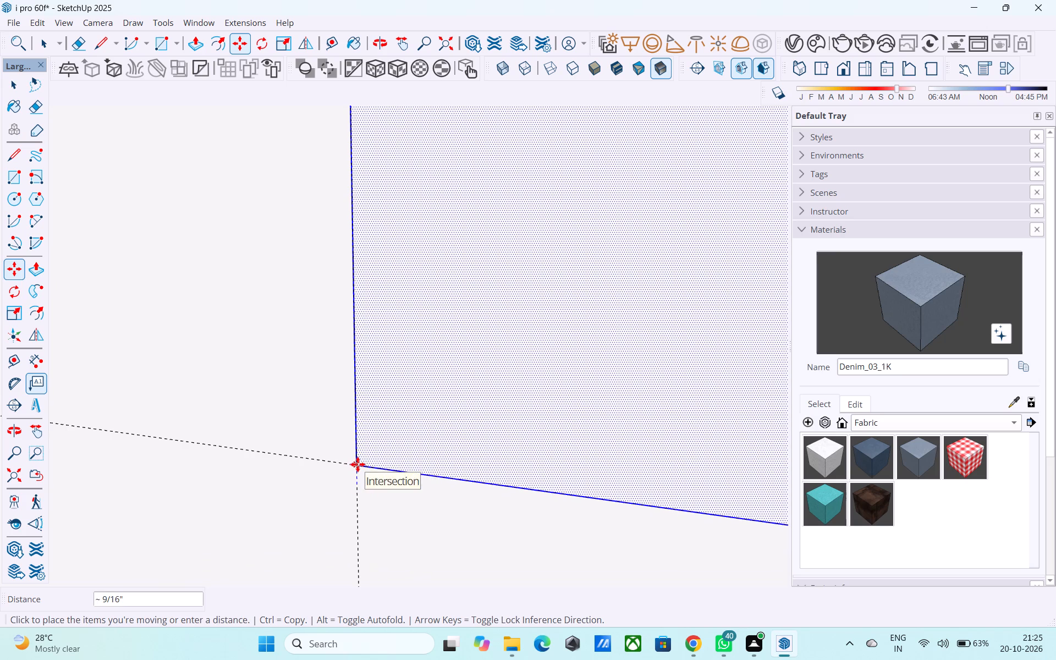
{"action": "left_click", "coordinate": [358, 464]}
Offset the lower window rectangle 3" inward to form its frame outline.
{"action": "scroll", "coordinate": [305, 485], "scroll_direction": "down", "scroll_amount": 19}
{"action": "middle_click_drag", "start_coordinate": [304, 488], "coordinate": [396, 549]}
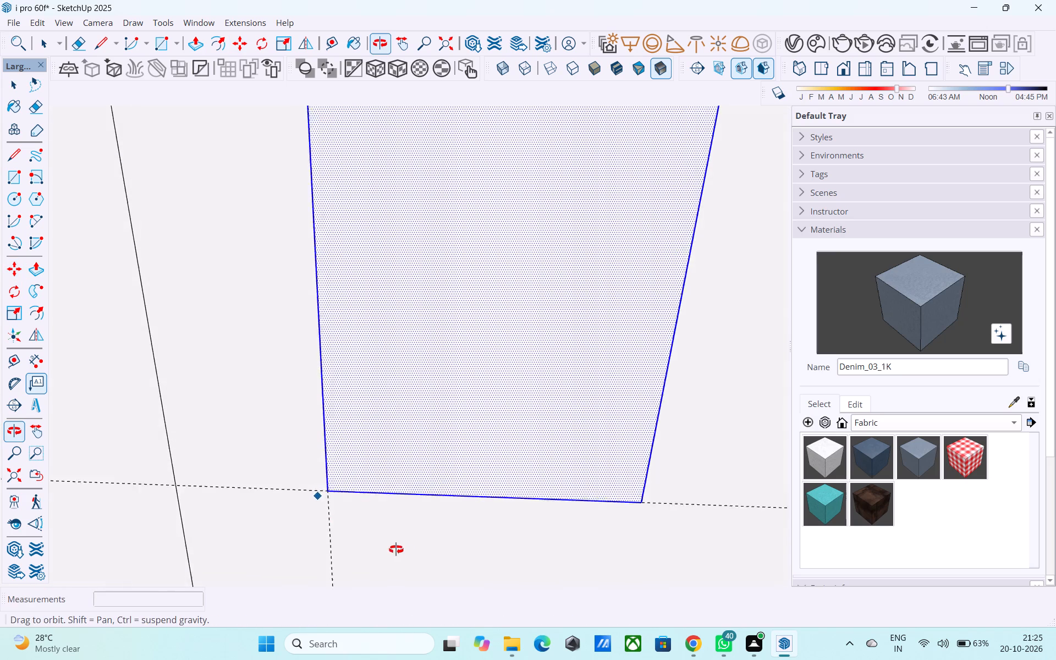
{"action": "middle_click_drag", "start_coordinate": [396, 549], "coordinate": [402, 550]}
{"action": "scroll", "coordinate": [405, 520], "scroll_direction": "down", "scroll_amount": 9}
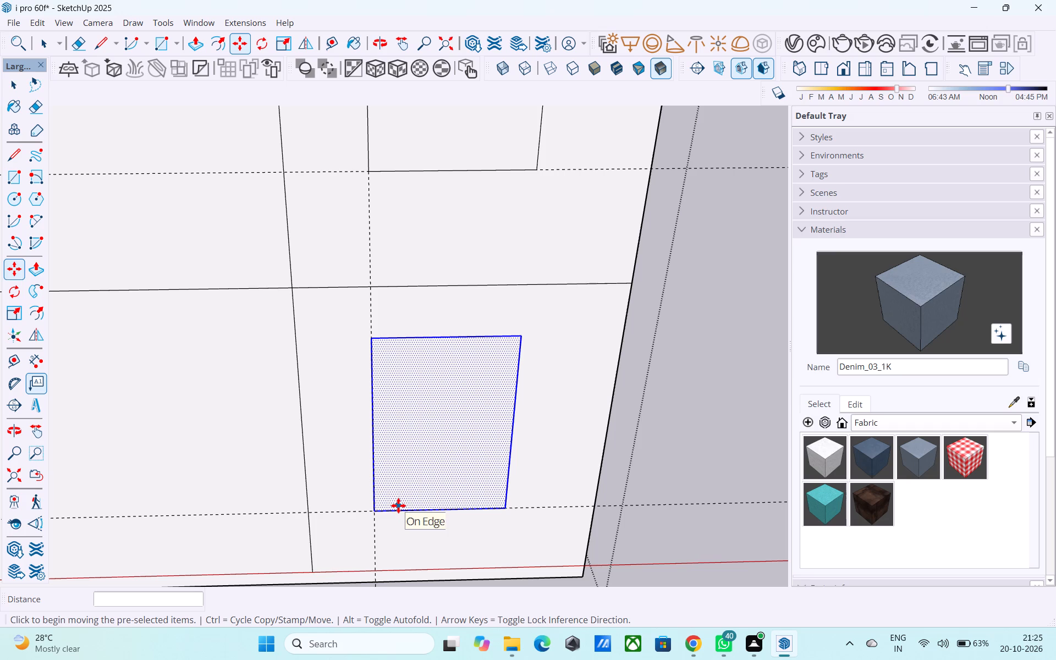
{"action": "scroll", "coordinate": [416, 519], "scroll_direction": "up", "scroll_amount": 1}
{"action": "scroll", "coordinate": [421, 531], "scroll_direction": "down", "scroll_amount": 2}
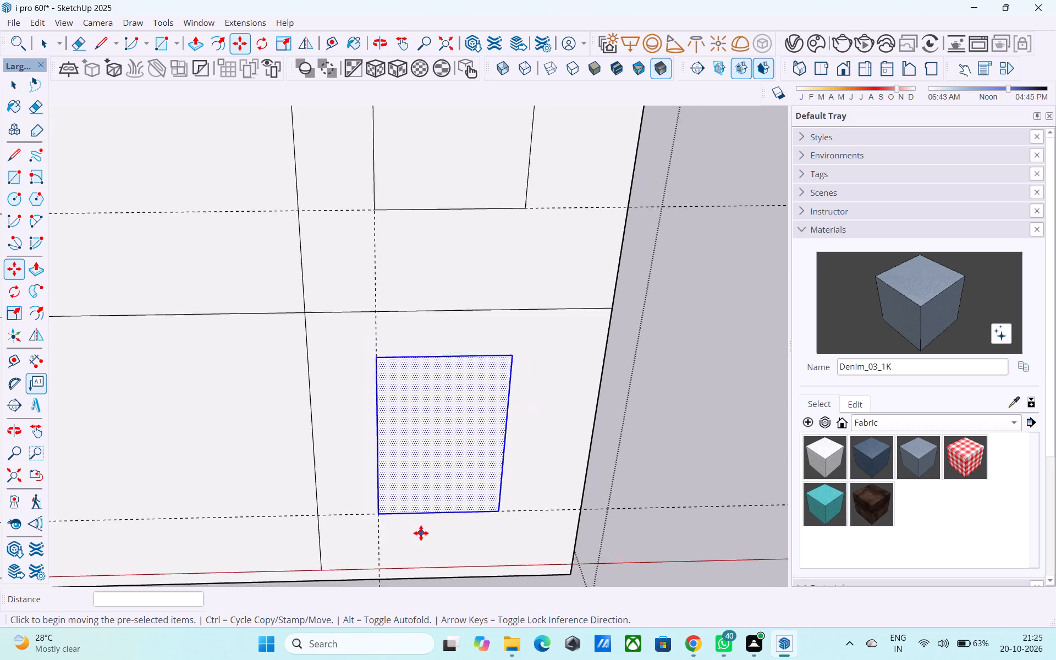
{"action": "scroll", "coordinate": [421, 533], "scroll_direction": "down", "scroll_amount": 2}
{"action": "middle_click_drag", "start_coordinate": [421, 533], "coordinate": [425, 525]}
{"action": "scroll", "coordinate": [419, 525], "scroll_direction": "down", "scroll_amount": 3}
{"action": "middle_click_drag", "start_coordinate": [419, 525], "coordinate": [411, 496]}
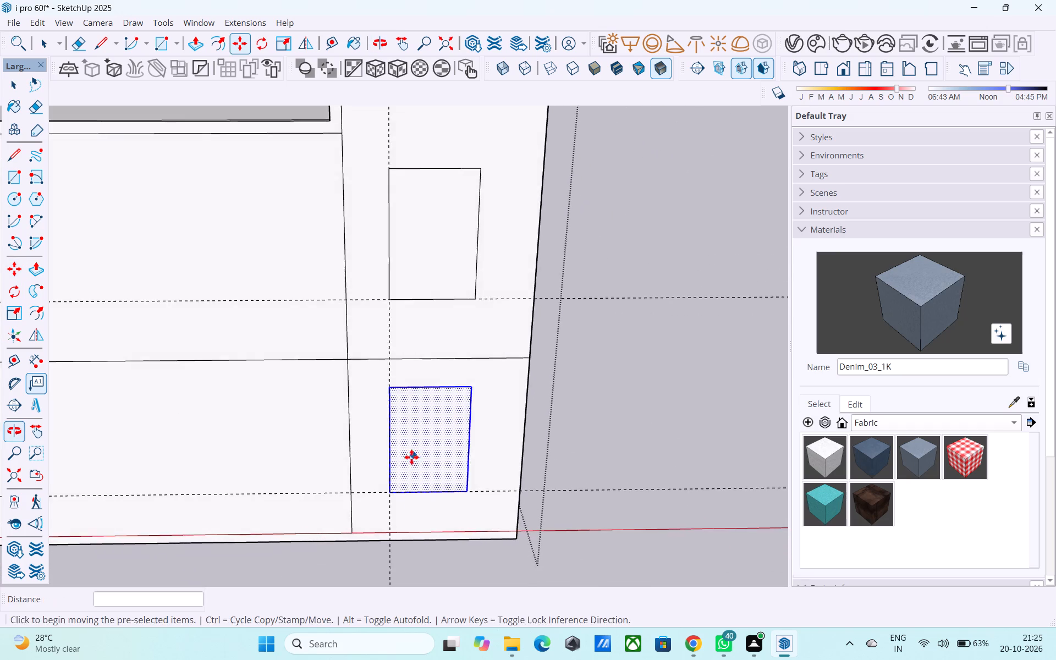
{"action": "scroll", "coordinate": [410, 462], "scroll_direction": "down", "scroll_amount": 3}
{"action": "middle_click_drag", "start_coordinate": [402, 486], "coordinate": [399, 459]}
{"action": "middle_click_drag", "start_coordinate": [409, 463], "coordinate": [410, 532]}
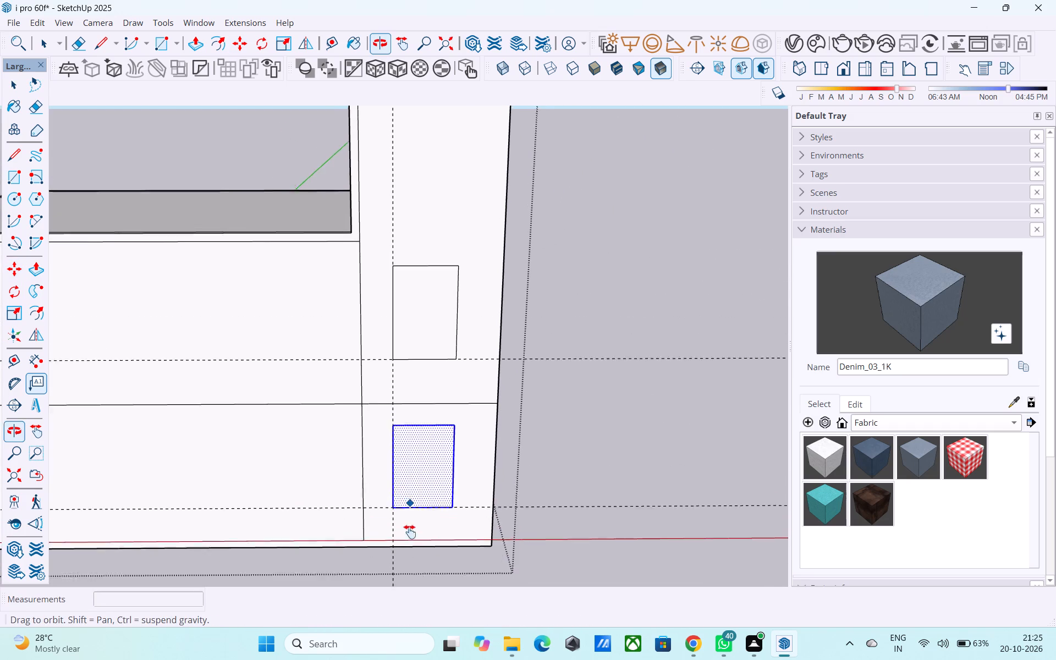
{"action": "middle_click_drag", "start_coordinate": [410, 532], "coordinate": [403, 507]}
{"action": "middle_click_drag", "start_coordinate": [402, 497], "coordinate": [383, 483]}
{"action": "scroll", "coordinate": [387, 477], "scroll_direction": "up", "scroll_amount": 4}
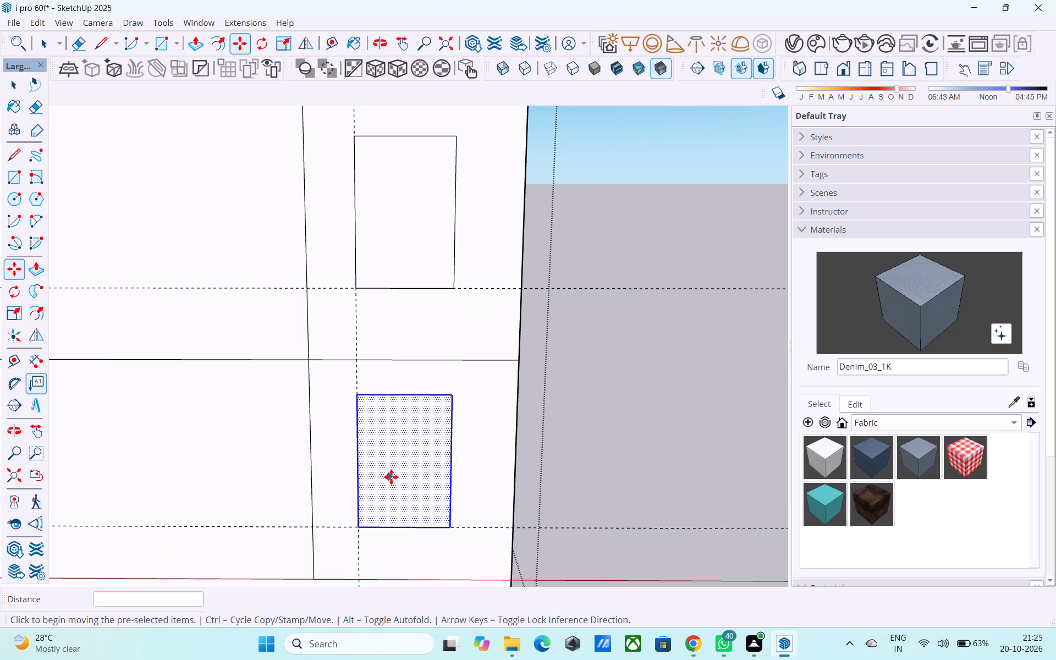
{"action": "key", "text": "space"}
{"action": "left_click", "coordinate": [391, 477]}
{"action": "key", "text": "f"}
{"action": "left_click", "coordinate": [393, 477]}
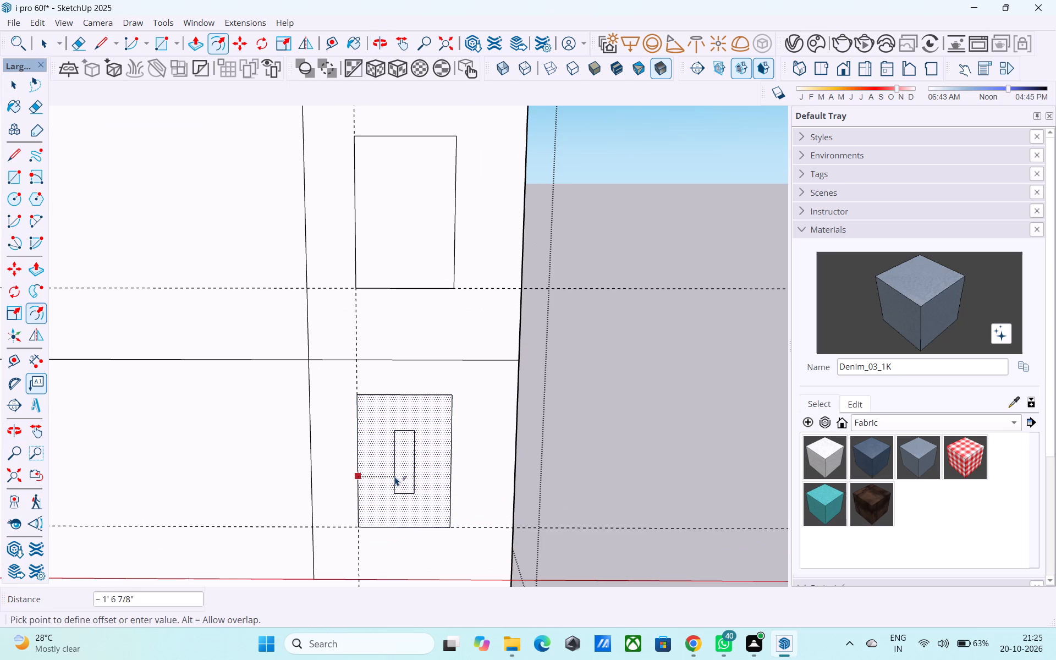
{"action": "type", "text": "3\""}
{"action": "key", "text": "Return"}
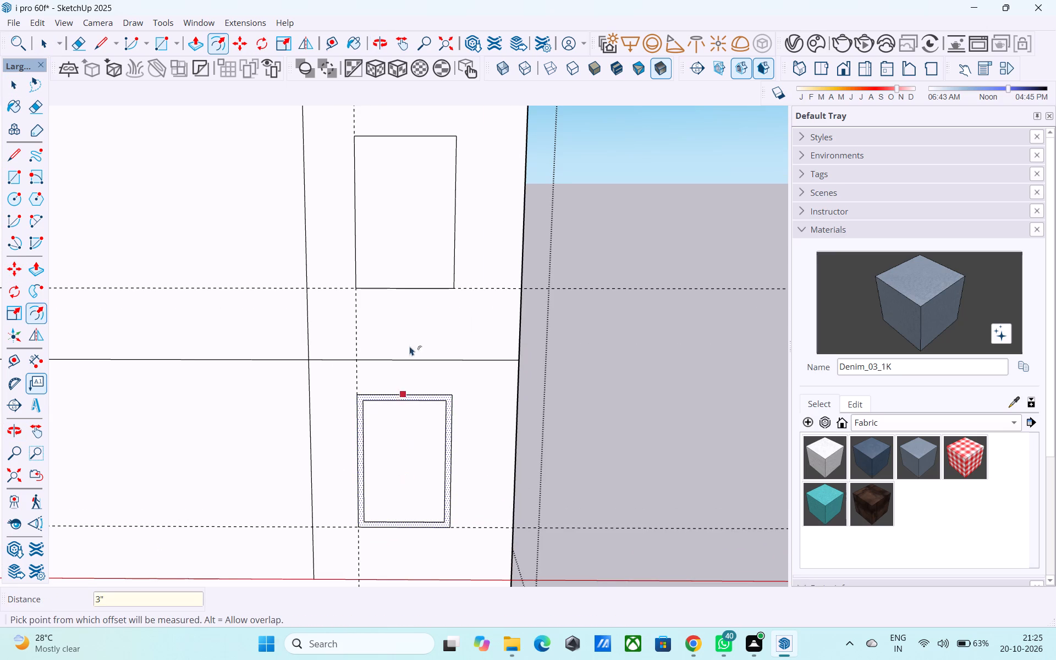
Offset the upper window rectangle 3" inward to form its frame outline.
{"action": "key", "text": "space"}
{"action": "left_click", "coordinate": [428, 257]}
{"action": "key", "text": "f"}
{"action": "left_click", "coordinate": [428, 257]}
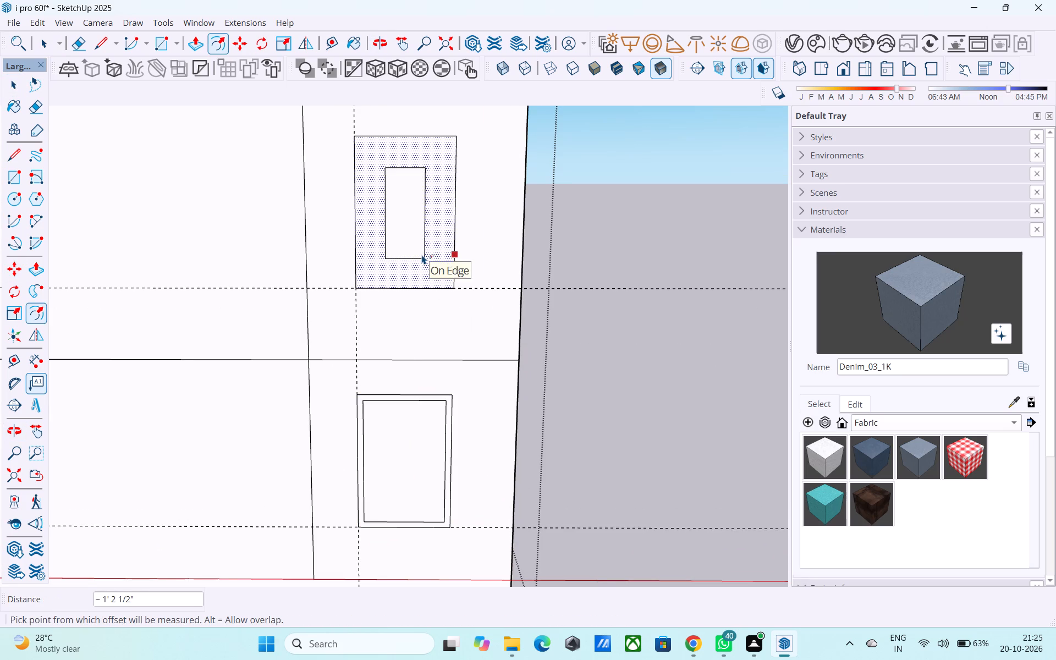
{"action": "key", "text": "3"}
{"action": "key", "text": "shift+quotedbl"}
{"action": "key", "text": "Return"}
{"action": "key", "text": "space"}
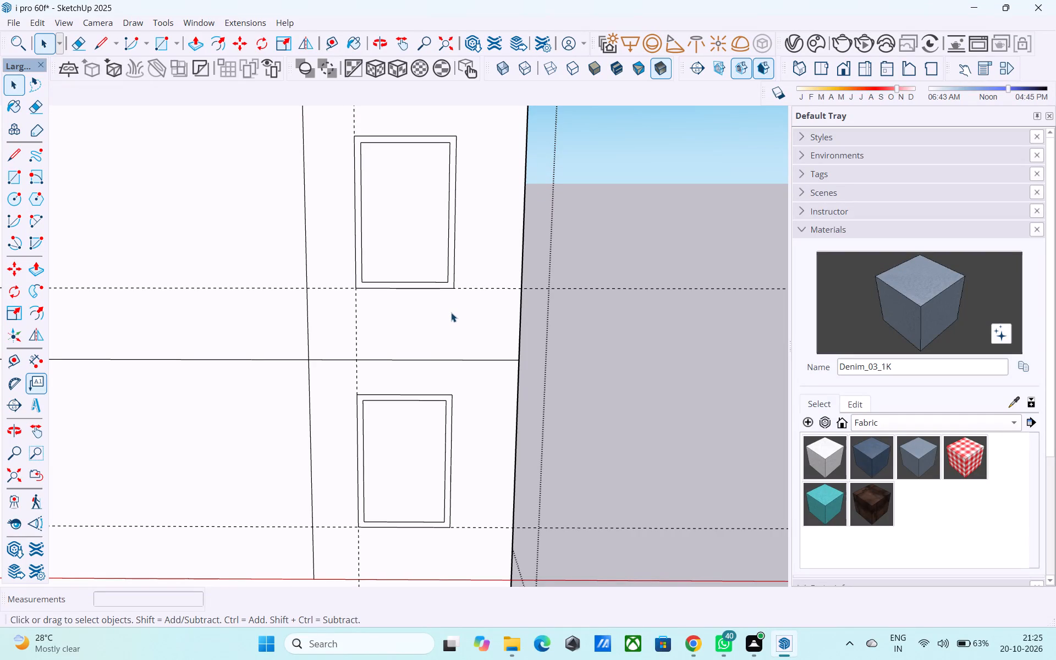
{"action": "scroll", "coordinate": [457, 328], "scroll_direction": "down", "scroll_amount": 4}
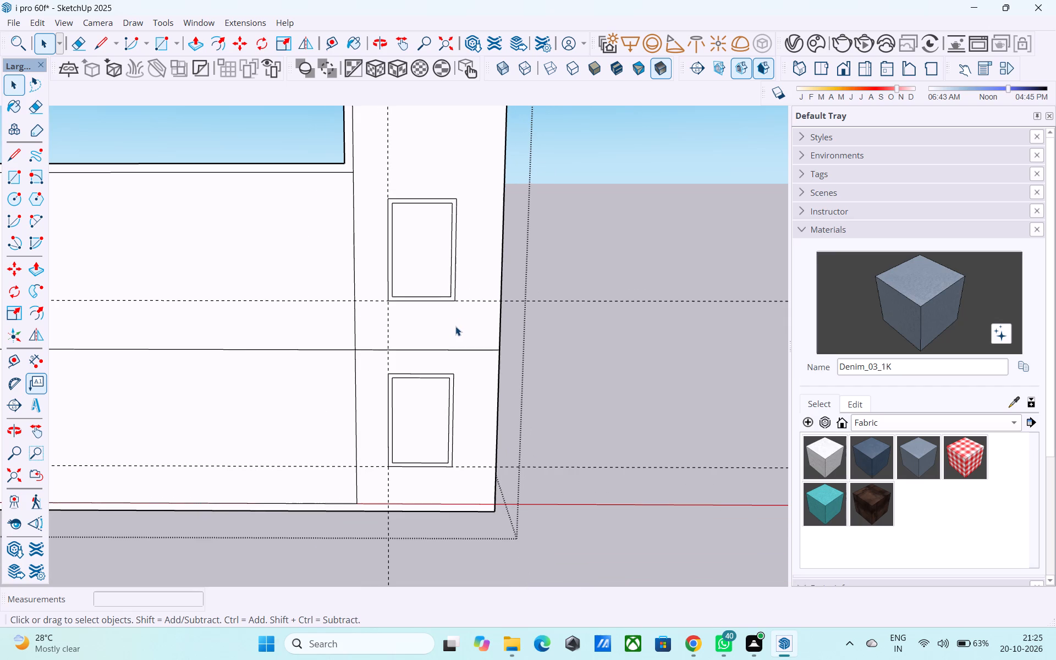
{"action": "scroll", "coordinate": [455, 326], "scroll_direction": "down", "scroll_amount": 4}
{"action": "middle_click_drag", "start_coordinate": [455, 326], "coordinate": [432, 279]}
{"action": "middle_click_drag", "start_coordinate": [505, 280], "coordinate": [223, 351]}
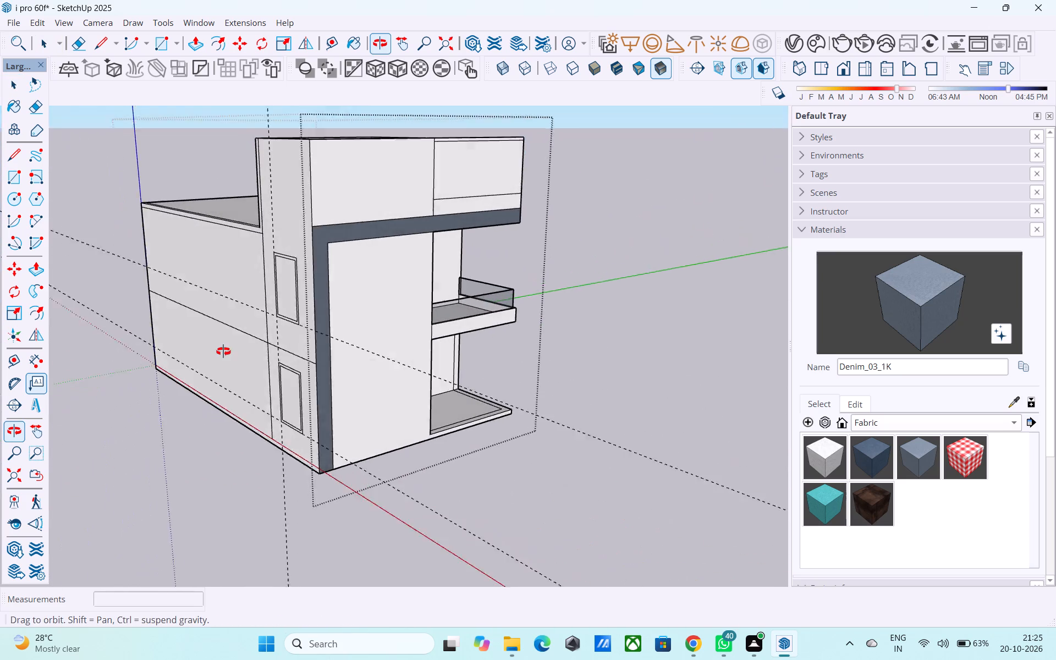
Push/Pull the upper wall face around the upper side window outward by 1'.
{"action": "middle_click_drag", "start_coordinate": [223, 351], "coordinate": [221, 353]}
{"action": "scroll", "coordinate": [241, 334], "scroll_direction": "up", "scroll_amount": 3}
{"action": "middle_click_drag", "start_coordinate": [256, 353], "coordinate": [342, 418]}
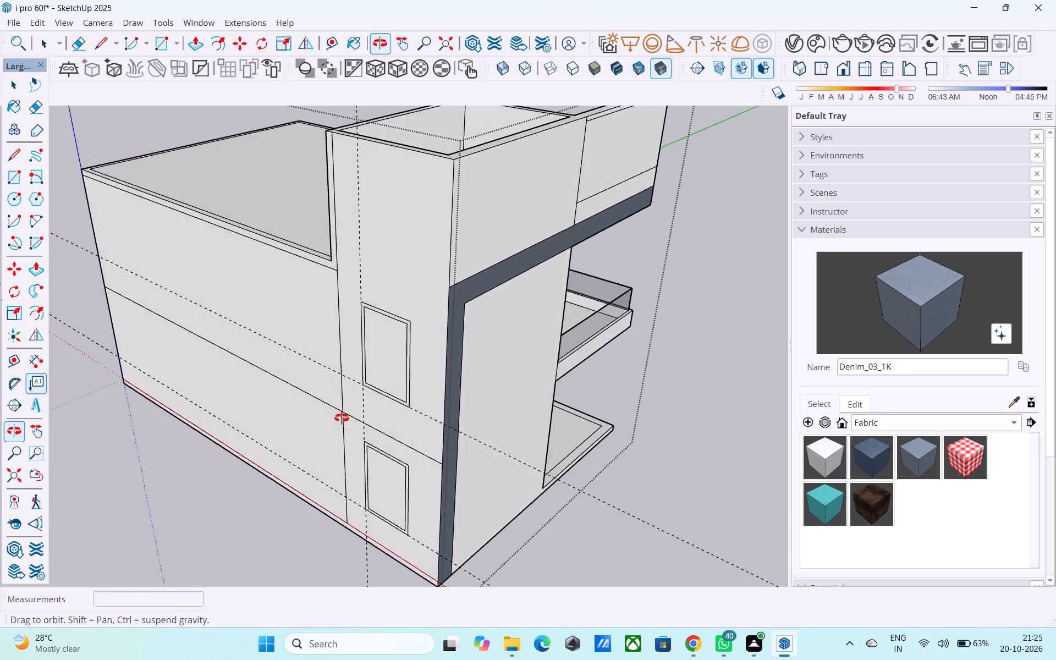
{"action": "middle_click_drag", "start_coordinate": [342, 418], "coordinate": [343, 427]}
{"action": "left_click", "coordinate": [410, 291]}
{"action": "key", "text": "p"}
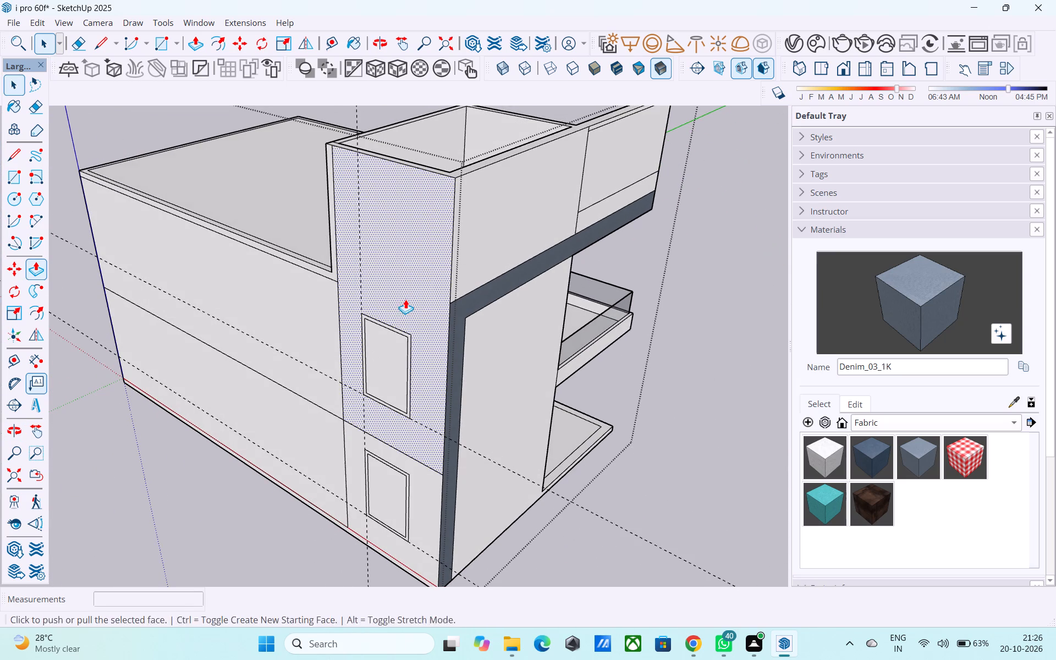
{"action": "left_click", "coordinate": [405, 299]}
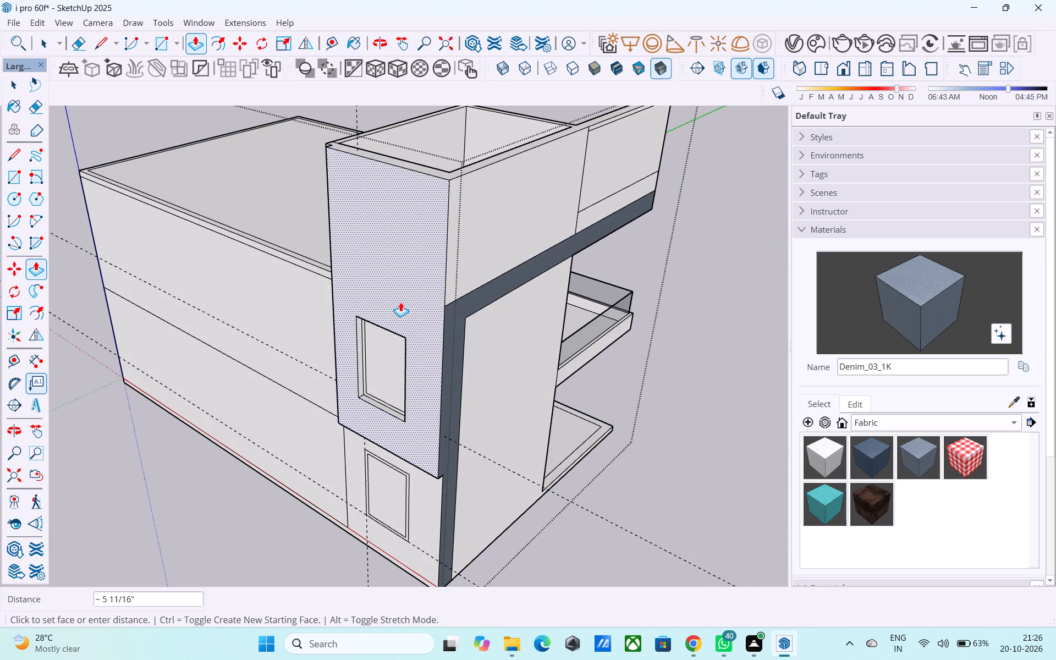
{"action": "type", "text": "6\""}
{"action": "key", "text": "Return"}
{"action": "type", "text": "1'"}
{"action": "key", "text": "Return"}
Pull the upper side window's frame and inner pane outward by the same 1', flush with the extended wall.
{"action": "scroll", "coordinate": [384, 354], "scroll_direction": "up", "scroll_amount": 12}
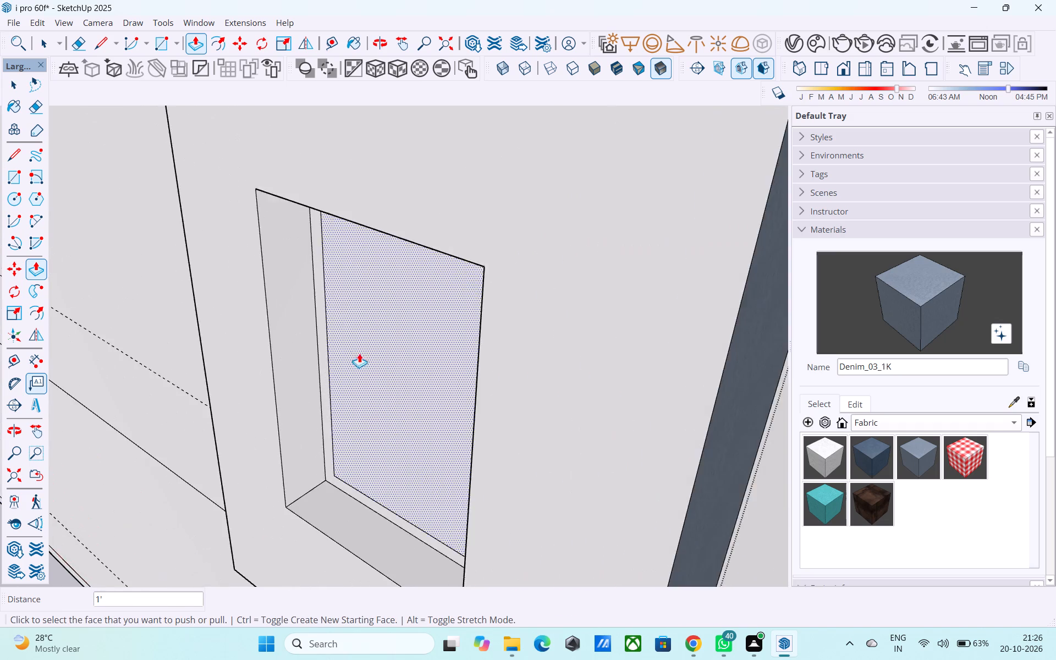
{"action": "scroll", "coordinate": [359, 353], "scroll_direction": "up", "scroll_amount": 10}
{"action": "double_click", "coordinate": [315, 340]}
{"action": "double_click", "coordinate": [462, 327]}
Pull the lower wall face, the lower window's frame and its inner pane outward by the same 1'.
{"action": "scroll", "coordinate": [439, 291], "scroll_direction": "down", "scroll_amount": 9}
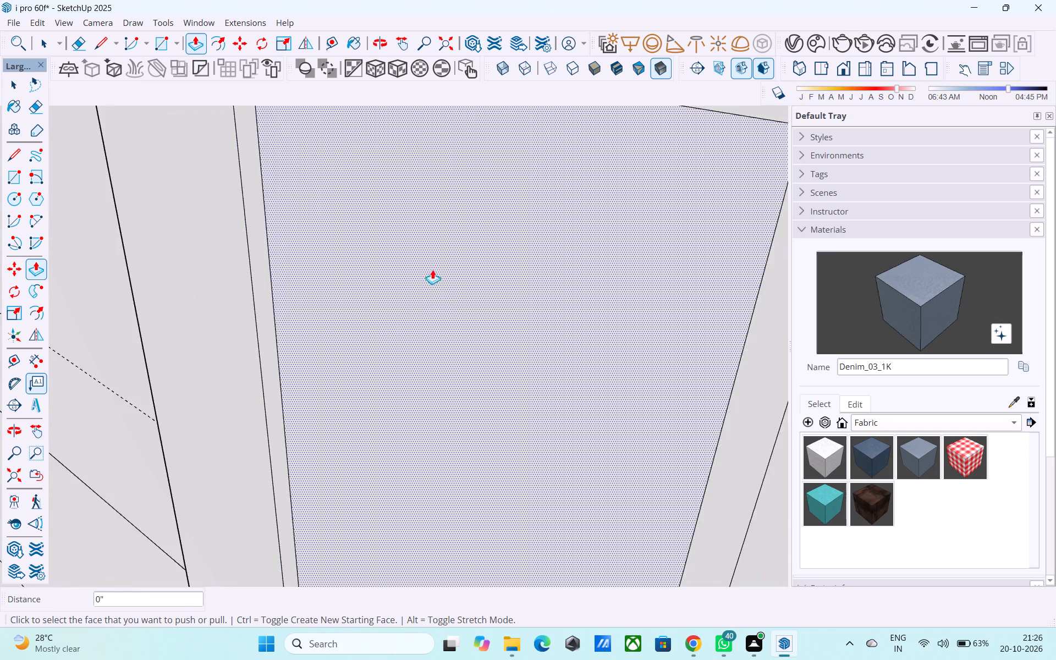
{"action": "scroll", "coordinate": [432, 269], "scroll_direction": "down", "scroll_amount": 12}
{"action": "scroll", "coordinate": [327, 282], "scroll_direction": "down", "scroll_amount": 14}
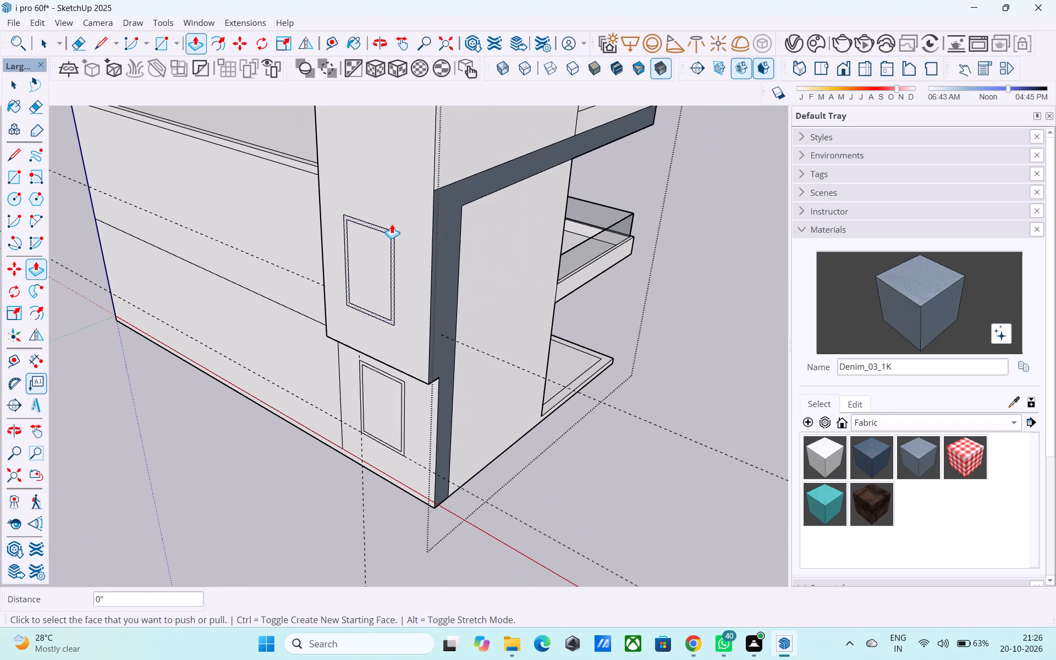
{"action": "middle_click_drag", "start_coordinate": [407, 291], "coordinate": [386, 191]}
{"action": "scroll", "coordinate": [383, 301], "scroll_direction": "up", "scroll_amount": 14}
{"action": "double_click", "coordinate": [365, 173]}
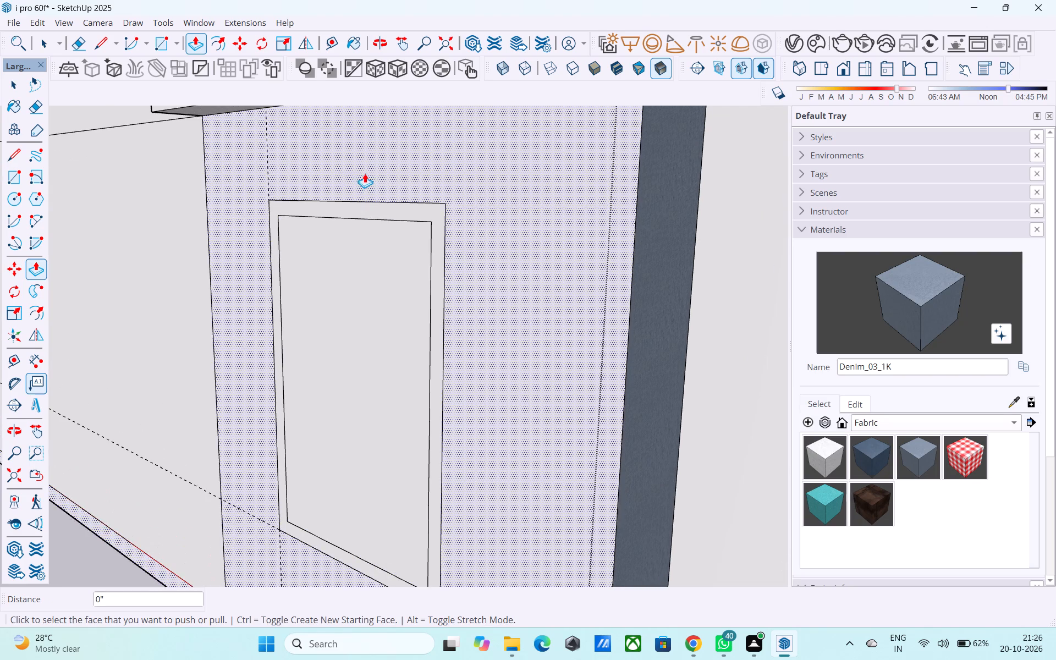
{"action": "double_click", "coordinate": [356, 211]}
{"action": "double_click", "coordinate": [333, 250]}
Examine the extended side wall, roof edge, front facade and balcony side from around the building.
{"action": "scroll", "coordinate": [333, 247], "scroll_direction": "down", "scroll_amount": 9}
{"action": "middle_click_drag", "start_coordinate": [342, 268], "coordinate": [345, 285]}
{"action": "scroll", "coordinate": [344, 283], "scroll_direction": "down", "scroll_amount": 7}
{"action": "middle_click_drag", "start_coordinate": [355, 321], "coordinate": [364, 466]}
{"action": "scroll", "coordinate": [365, 458], "scroll_direction": "down", "scroll_amount": 6}
{"action": "middle_click_drag", "start_coordinate": [361, 458], "coordinate": [533, 434]}
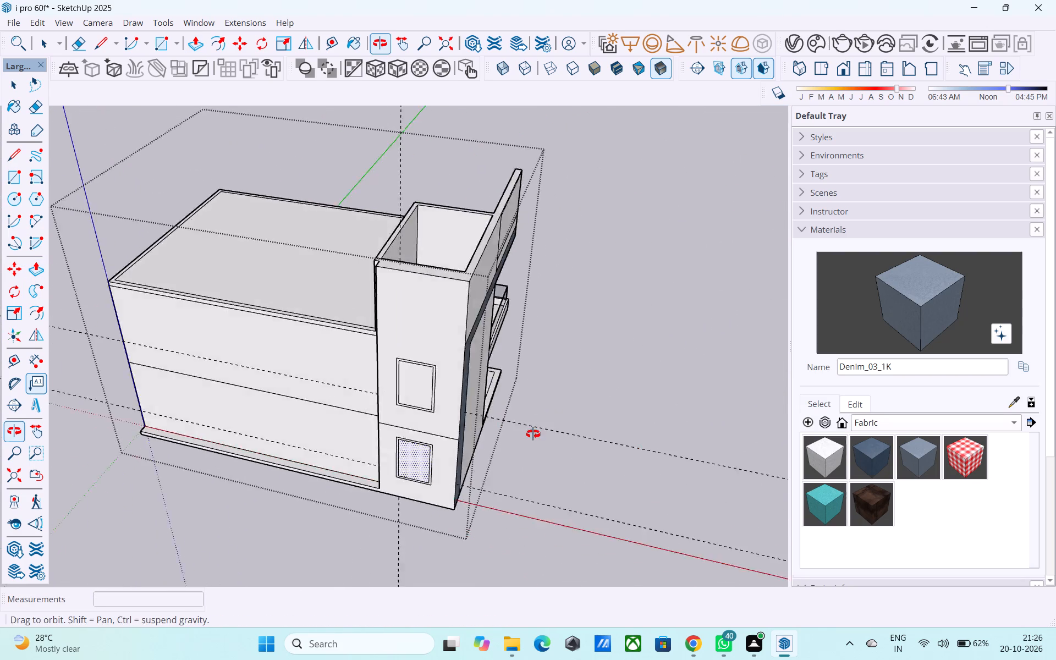
{"action": "middle_click_drag", "start_coordinate": [533, 434], "coordinate": [647, 442]}
{"action": "scroll", "coordinate": [422, 279], "scroll_direction": "up", "scroll_amount": 9}
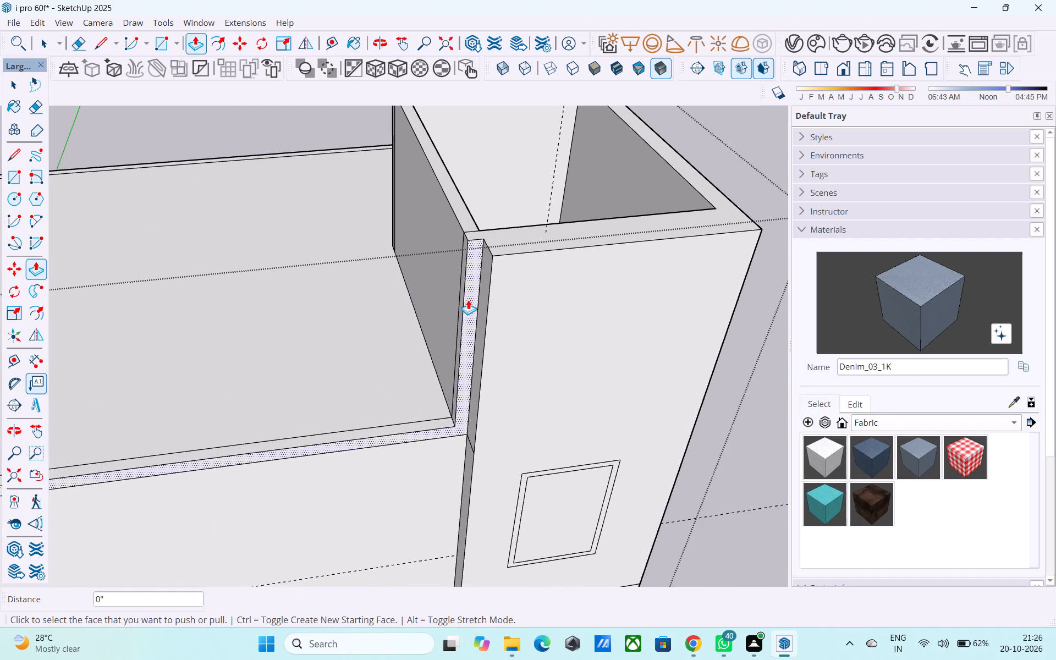
{"action": "middle_click_drag", "start_coordinate": [469, 300], "coordinate": [618, 284]}
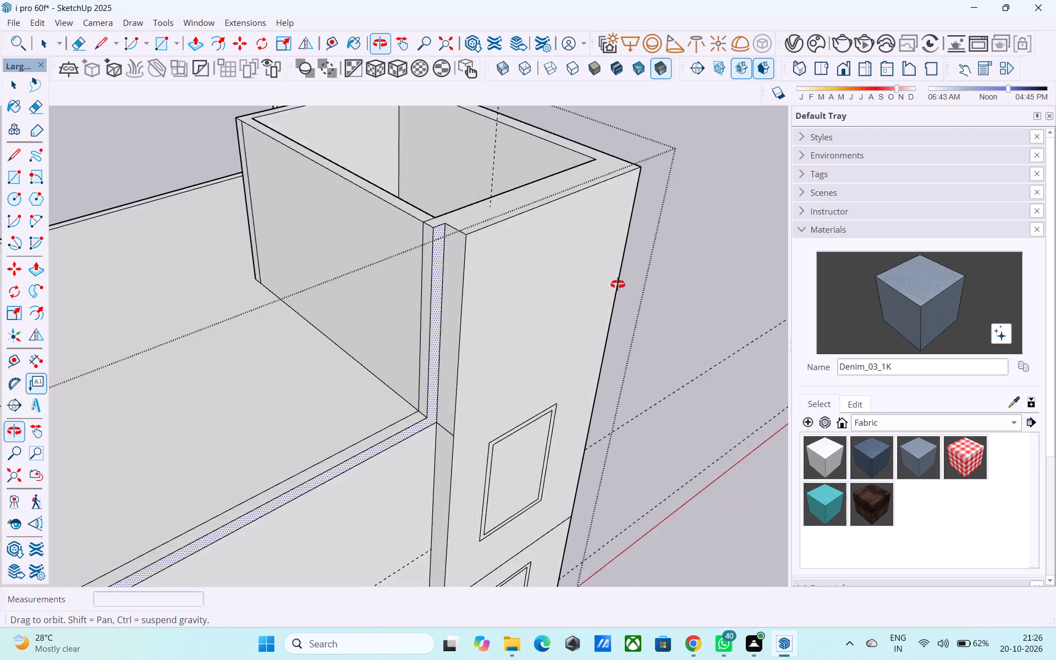
{"action": "middle_click_drag", "start_coordinate": [618, 284], "coordinate": [374, 287]}
{"action": "scroll", "coordinate": [374, 285], "scroll_direction": "down", "scroll_amount": 5}
{"action": "scroll", "coordinate": [498, 316], "scroll_direction": "down", "scroll_amount": 1}
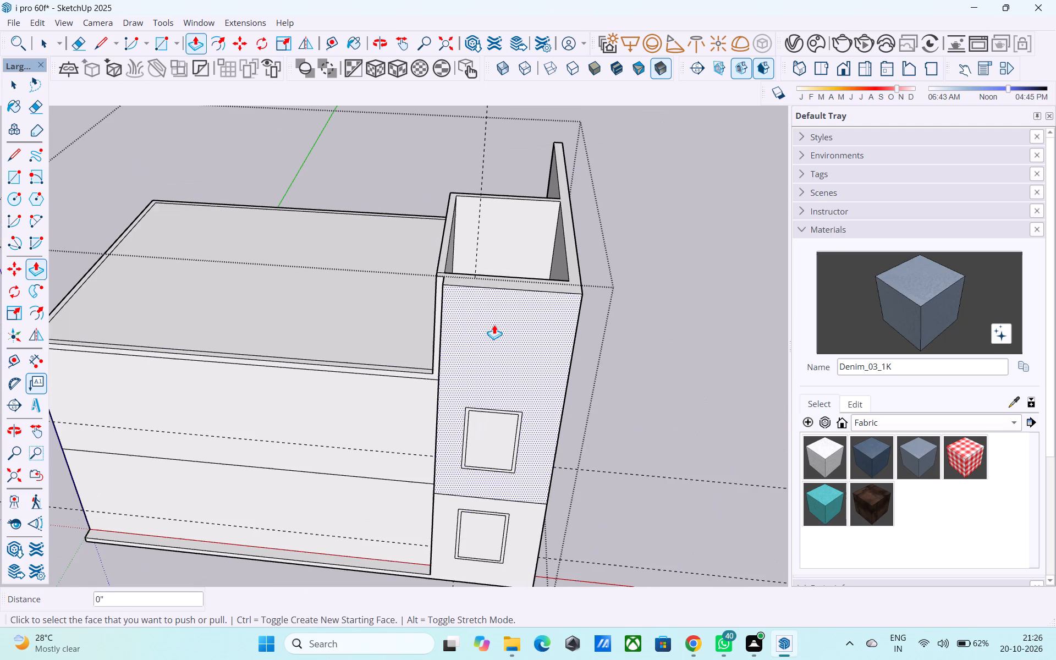
{"action": "scroll", "coordinate": [491, 329], "scroll_direction": "up", "scroll_amount": 1}
{"action": "scroll", "coordinate": [499, 373], "scroll_direction": "down", "scroll_amount": 4}
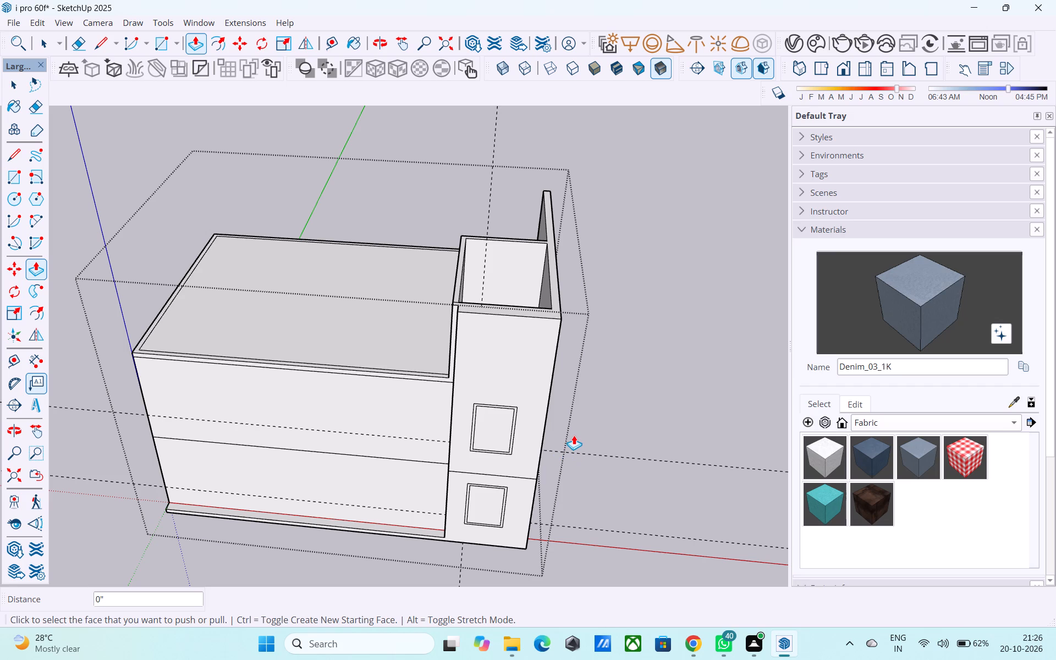
{"action": "middle_click_drag", "start_coordinate": [574, 435], "coordinate": [583, 398]}
{"action": "middle_click_drag", "start_coordinate": [587, 421], "coordinate": [439, 365]}
{"action": "middle_click_drag", "start_coordinate": [527, 370], "coordinate": [428, 373]}
{"action": "middle_click_drag", "start_coordinate": [434, 372], "coordinate": [434, 372]}
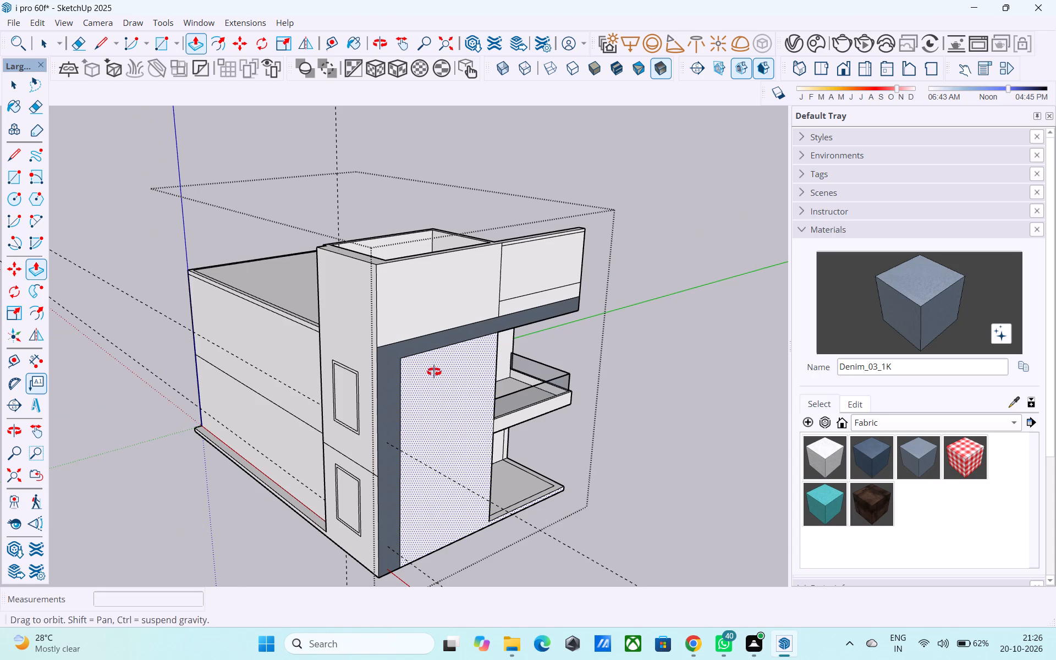
{"action": "middle_click_drag", "start_coordinate": [434, 372], "coordinate": [368, 355]}
{"action": "middle_click_drag", "start_coordinate": [470, 331], "coordinate": [193, 360]}
{"action": "middle_click_drag", "start_coordinate": [383, 338], "coordinate": [360, 339]}
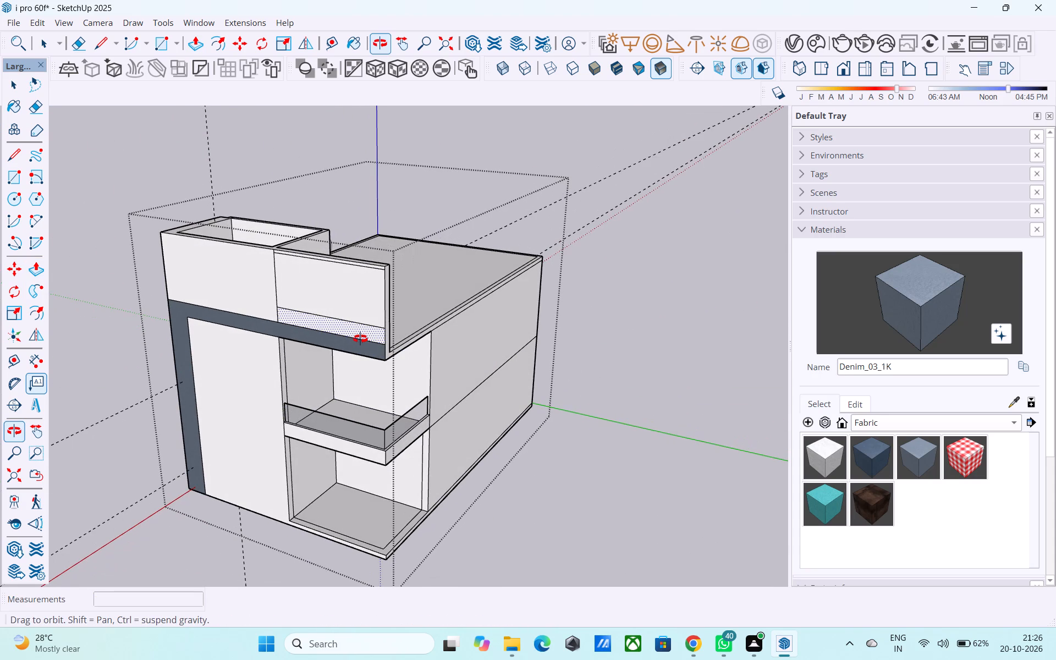
{"action": "middle_click_drag", "start_coordinate": [360, 339], "coordinate": [248, 337]}
{"action": "scroll", "coordinate": [277, 327], "scroll_direction": "up", "scroll_amount": 4}
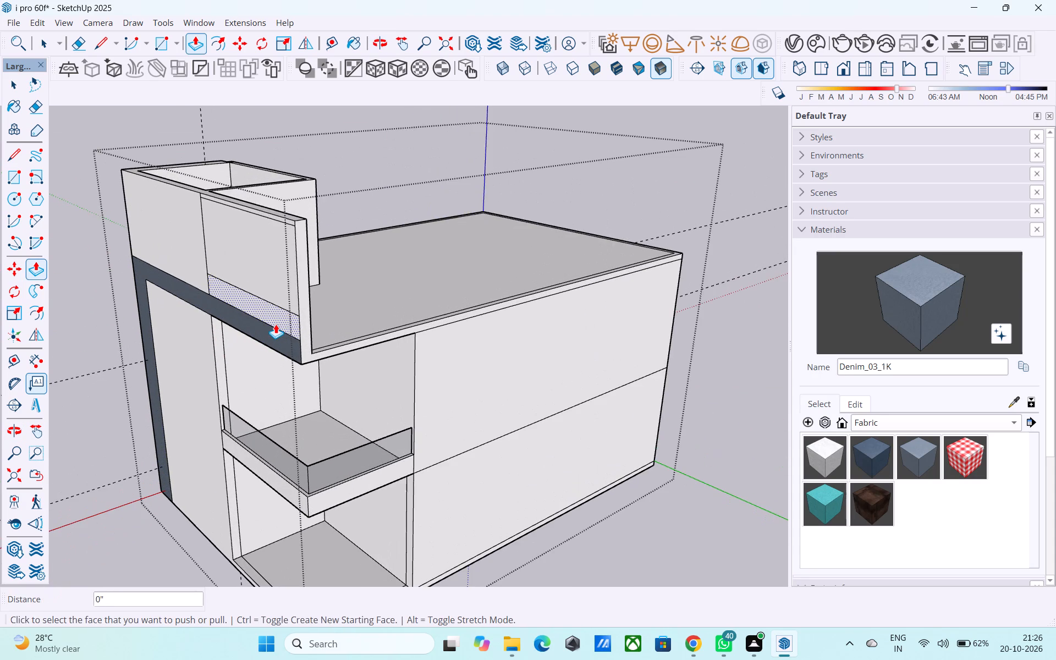
{"action": "scroll", "coordinate": [275, 324], "scroll_direction": "down", "scroll_amount": 2}
{"action": "middle_click_drag", "start_coordinate": [275, 324], "coordinate": [307, 421]}
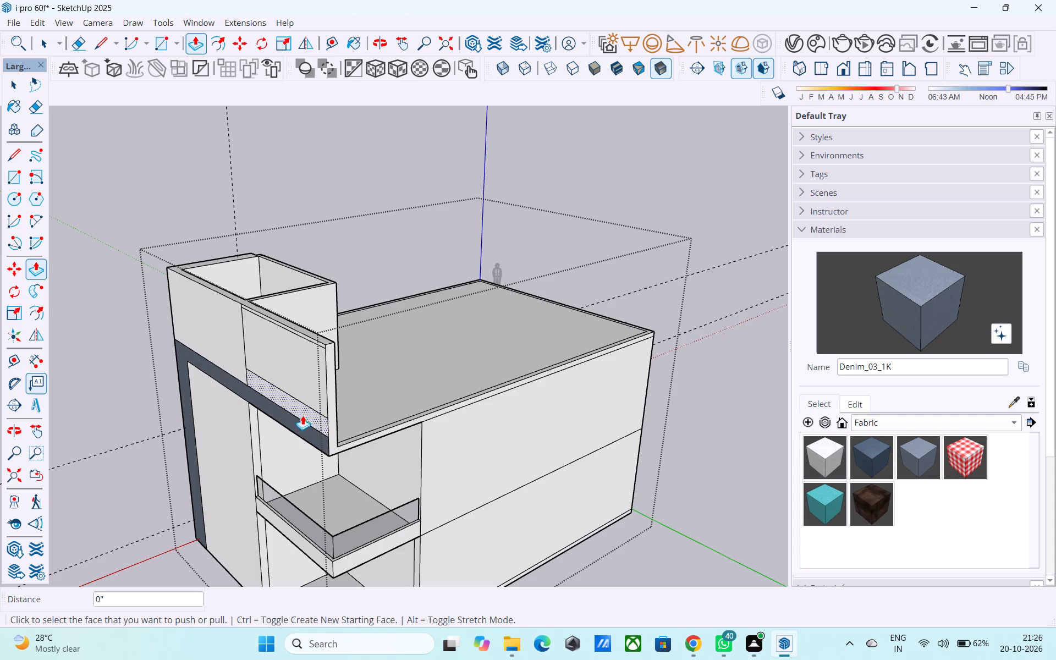
{"action": "middle_click_drag", "start_coordinate": [262, 382], "coordinate": [335, 421]}
{"action": "middle_click_drag", "start_coordinate": [334, 418], "coordinate": [337, 400]}
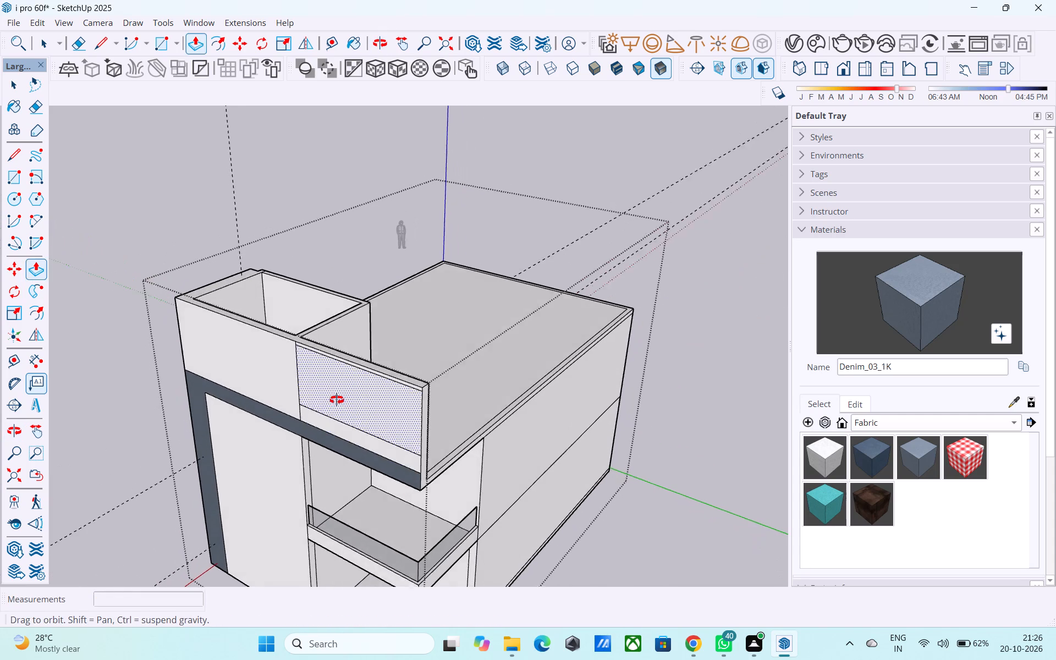
{"action": "middle_click_drag", "start_coordinate": [337, 400], "coordinate": [438, 295]}
{"action": "middle_click_drag", "start_coordinate": [327, 348], "coordinate": [335, 353]}
Push/Pull the front face of the dark denim L-shaped facade band outward by 1'.
{"action": "scroll", "coordinate": [335, 353], "scroll_direction": "up", "scroll_amount": 2}
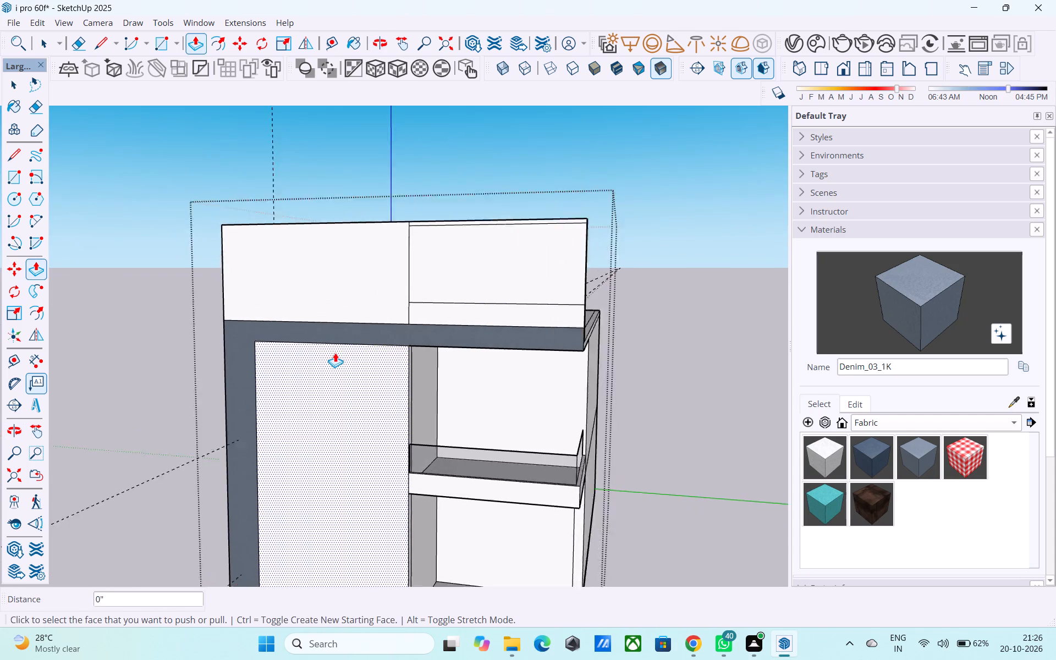
{"action": "scroll", "coordinate": [335, 353], "scroll_direction": "up", "scroll_amount": 3}
{"action": "scroll", "coordinate": [332, 355], "scroll_direction": "down", "scroll_amount": 9}
{"action": "key", "text": "space"}
{"action": "scroll", "coordinate": [306, 360], "scroll_direction": "up", "scroll_amount": 5}
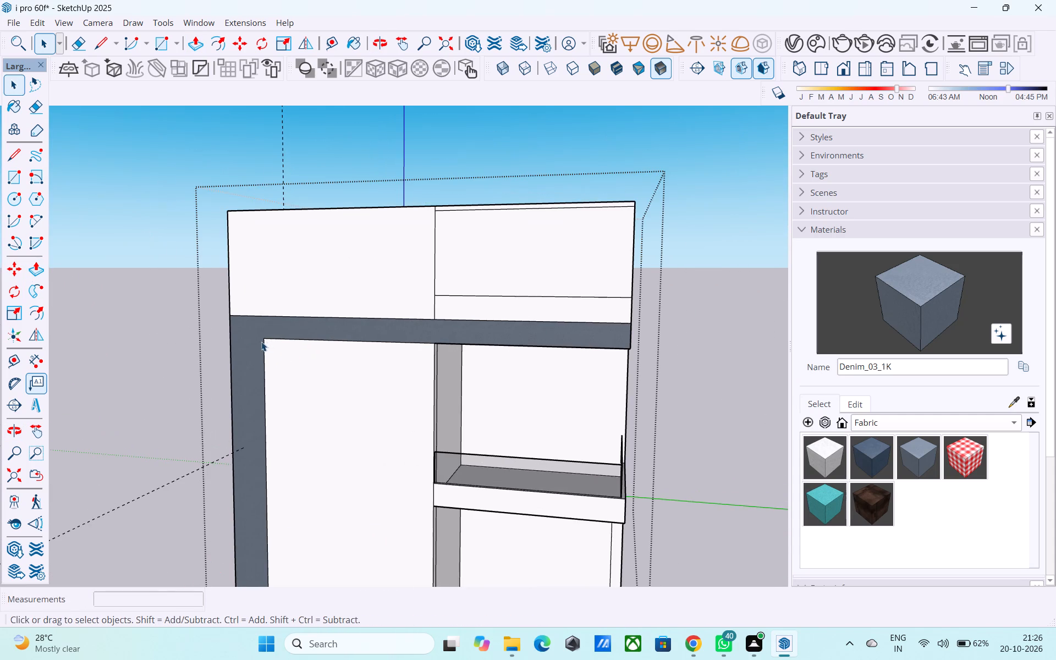
{"action": "left_click", "coordinate": [257, 340]}
{"action": "scroll", "coordinate": [256, 340], "scroll_direction": "up", "scroll_amount": 4}
{"action": "key", "text": "p"}
{"action": "left_click", "coordinate": [256, 339]}
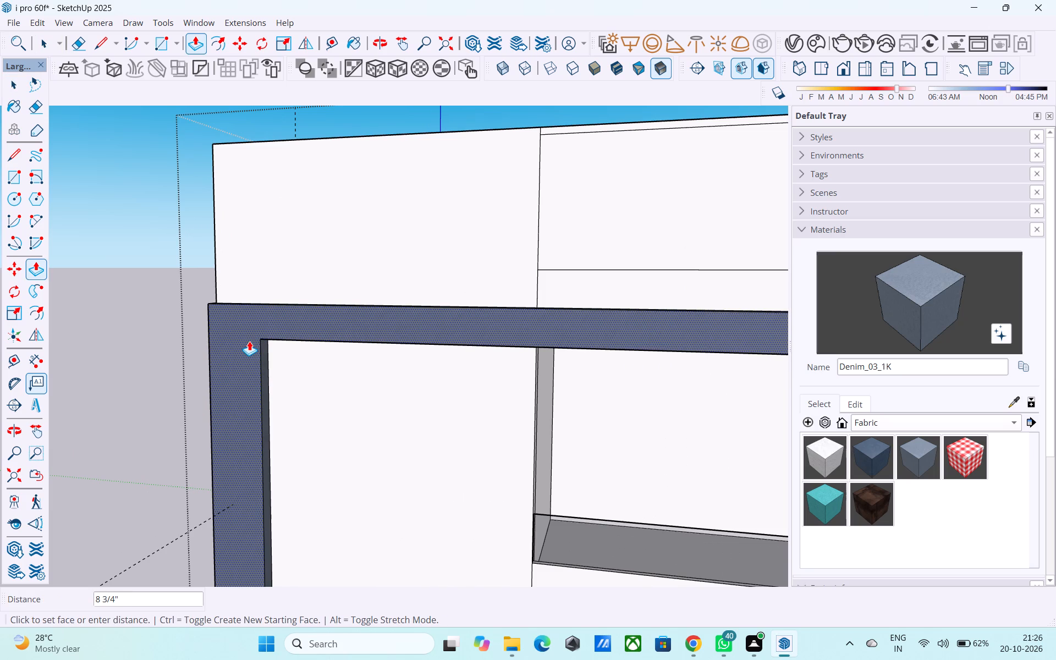
{"action": "type", "text": "6\""}
{"action": "key", "text": "Return"}
{"action": "type", "text": "1'"}
{"action": "key", "text": "Return"}
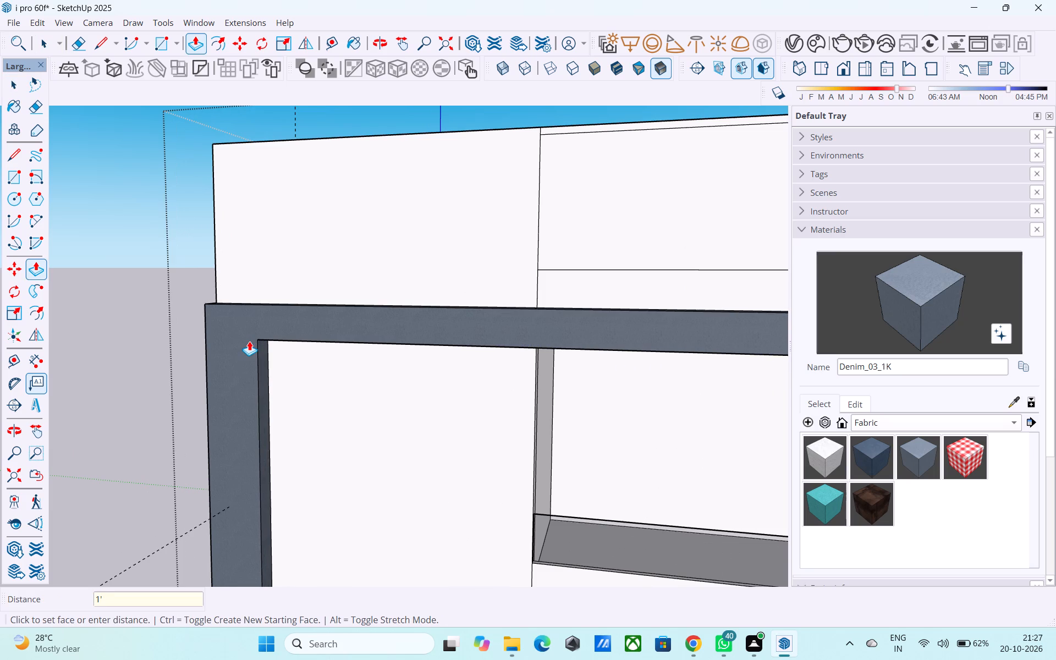
Check the projecting facade band against the front facade and the extended side wall from several angles.
{"action": "scroll", "coordinate": [414, 470], "scroll_direction": "down", "scroll_amount": 5}
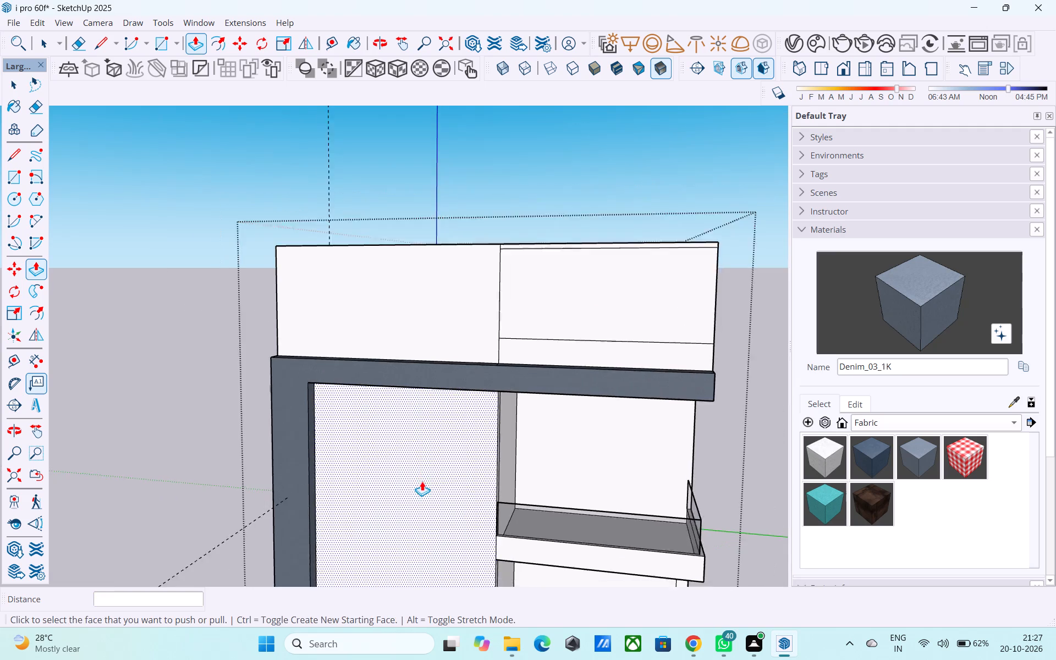
{"action": "scroll", "coordinate": [422, 481], "scroll_direction": "down", "scroll_amount": 11}
{"action": "middle_click_drag", "start_coordinate": [387, 371], "coordinate": [409, 348]}
{"action": "scroll", "coordinate": [320, 352], "scroll_direction": "down", "scroll_amount": 3}
{"action": "middle_click_drag", "start_coordinate": [322, 358], "coordinate": [371, 348]}
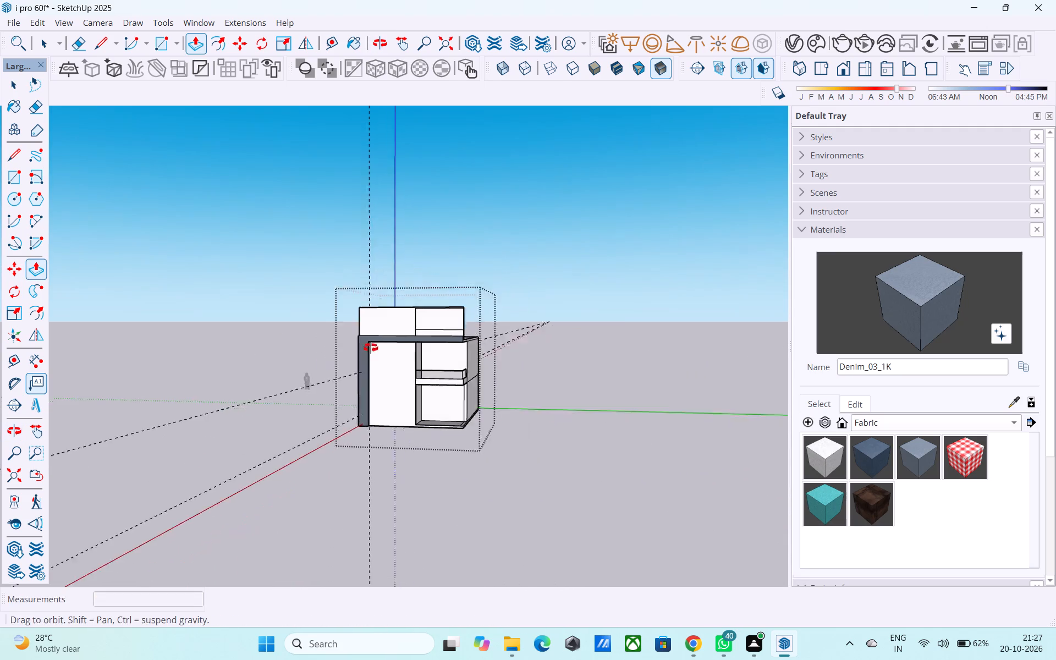
{"action": "middle_click_drag", "start_coordinate": [371, 348], "coordinate": [481, 333]}
{"action": "scroll", "coordinate": [533, 324], "scroll_direction": "up", "scroll_amount": 8}
{"action": "middle_click_drag", "start_coordinate": [516, 345], "coordinate": [627, 324]}
{"action": "scroll", "coordinate": [521, 223], "scroll_direction": "up", "scroll_amount": 1}
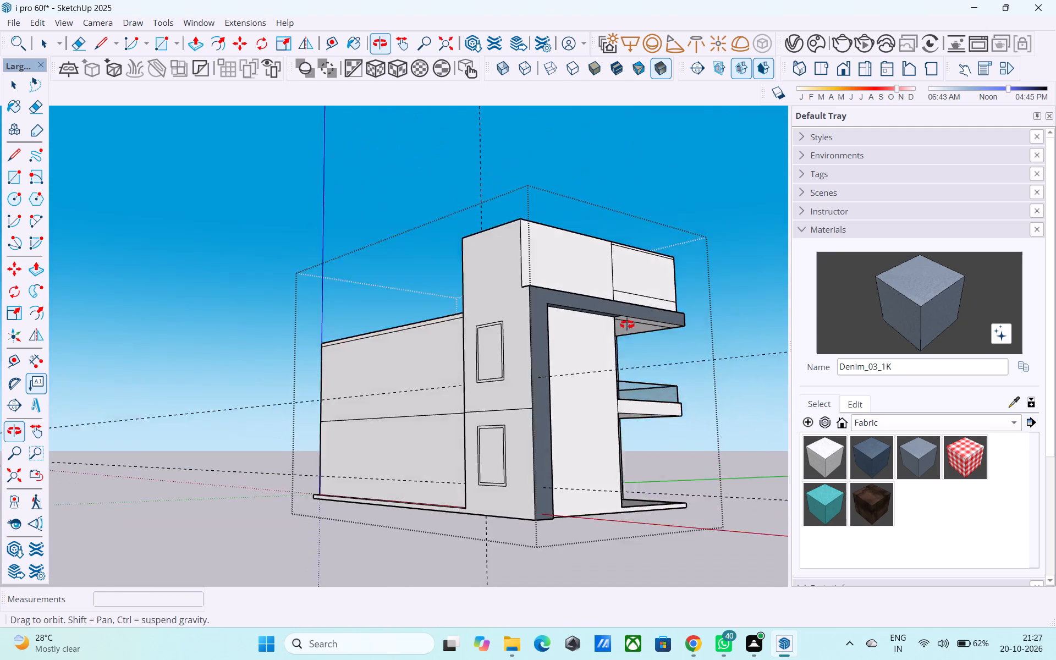
{"action": "middle_click_drag", "start_coordinate": [627, 324], "coordinate": [591, 323]}
{"action": "scroll", "coordinate": [337, 281], "scroll_direction": "down", "scroll_amount": 5}
{"action": "middle_click_drag", "start_coordinate": [367, 294], "coordinate": [541, 317]}
{"action": "scroll", "coordinate": [587, 313], "scroll_direction": "up", "scroll_amount": 6}
{"action": "middle_click_drag", "start_coordinate": [556, 350], "coordinate": [624, 332]}
{"action": "scroll", "coordinate": [624, 330], "scroll_direction": "up", "scroll_amount": 4}
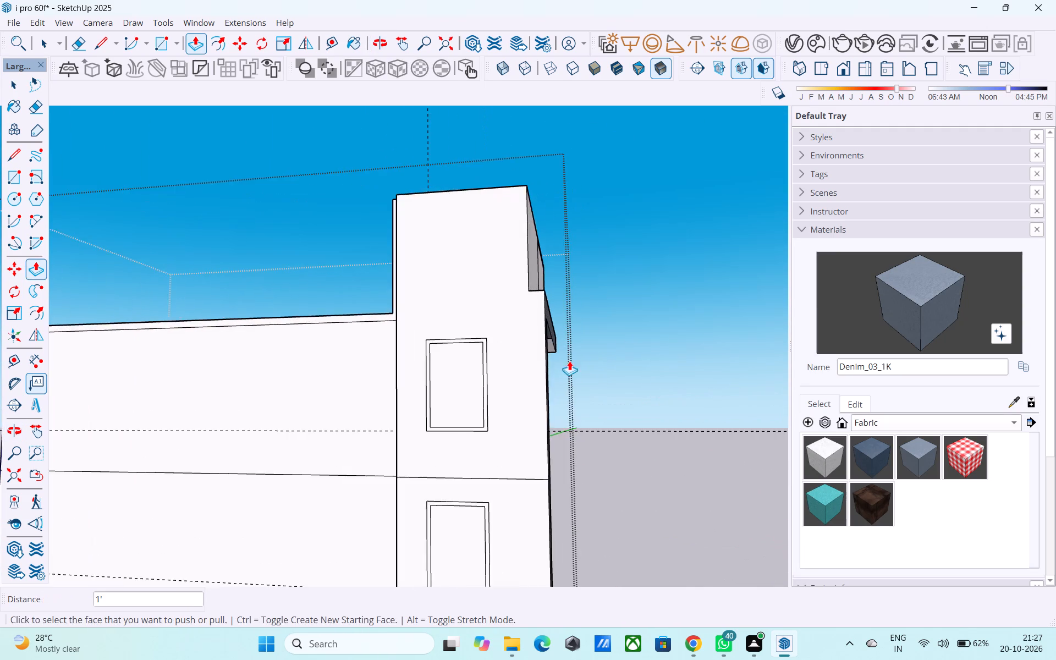
Push the upper side window's inner pane inward from its frame to recess it into the wall.
{"action": "scroll", "coordinate": [563, 365], "scroll_direction": "down", "scroll_amount": 3}
{"action": "middle_click_drag", "start_coordinate": [554, 371], "coordinate": [469, 371]}
{"action": "scroll", "coordinate": [431, 398], "scroll_direction": "up", "scroll_amount": 4}
{"action": "key", "text": "space"}
{"action": "left_click", "coordinate": [437, 398]}
{"action": "middle_click_drag", "start_coordinate": [435, 399], "coordinate": [427, 400]}
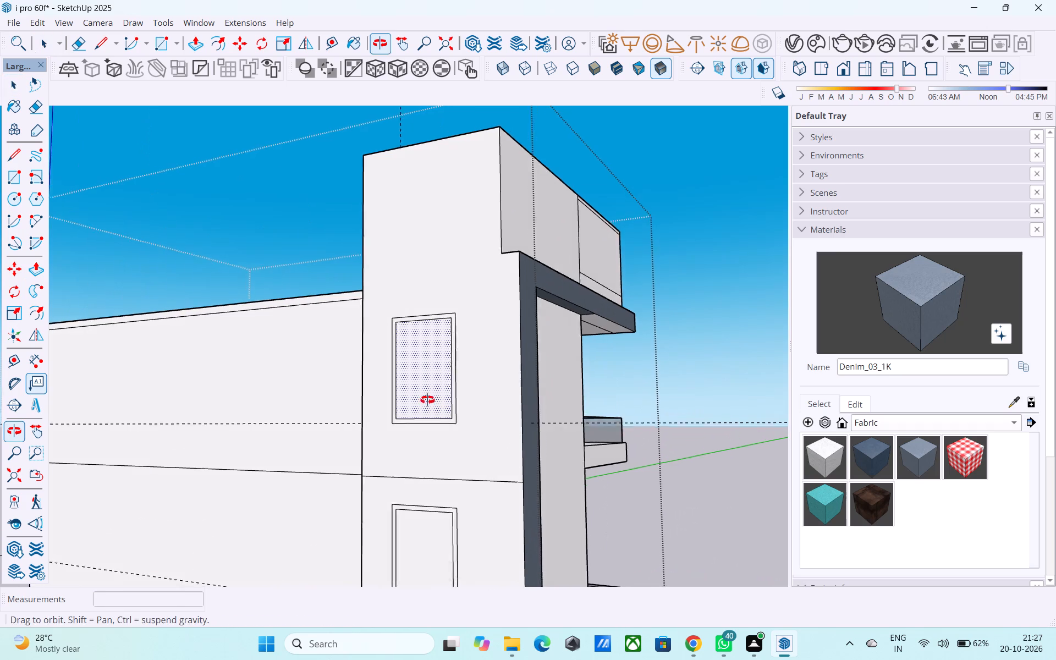
{"action": "middle_click_drag", "start_coordinate": [427, 400], "coordinate": [396, 424]}
{"action": "scroll", "coordinate": [398, 426], "scroll_direction": "up", "scroll_amount": 1}
{"action": "key", "text": "p"}
{"action": "scroll", "coordinate": [394, 393], "scroll_direction": "up", "scroll_amount": 7}
{"action": "scroll", "coordinate": [386, 395], "scroll_direction": "down", "scroll_amount": 1}
{"action": "middle_click_drag", "start_coordinate": [382, 395], "coordinate": [319, 409]}
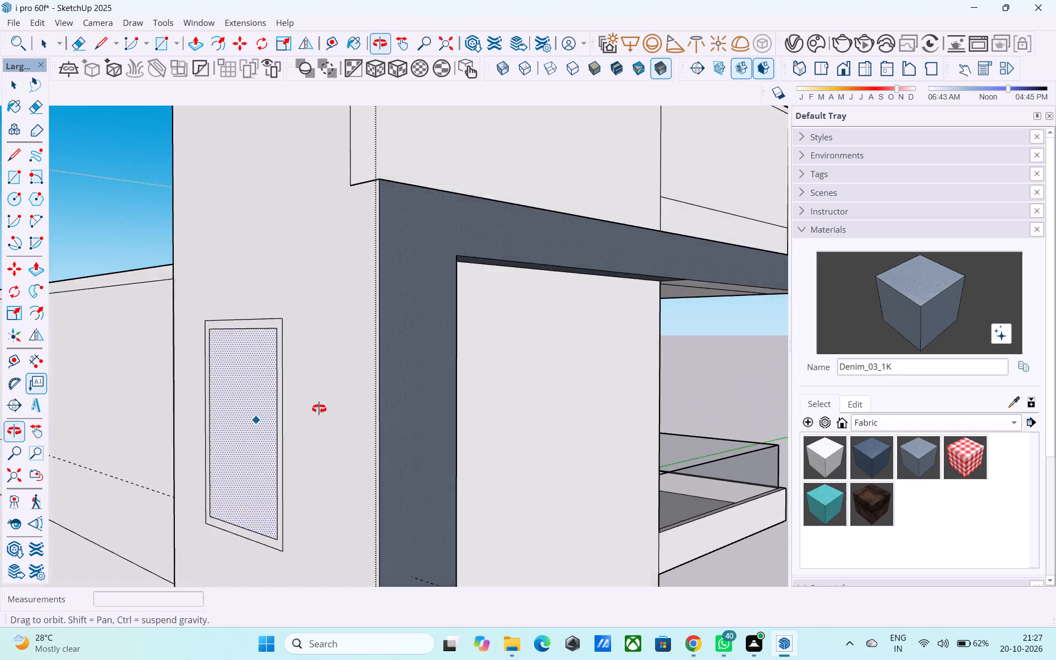
{"action": "middle_click_drag", "start_coordinate": [319, 409], "coordinate": [313, 410]}
{"action": "scroll", "coordinate": [309, 405], "scroll_direction": "down", "scroll_amount": 5}
{"action": "scroll", "coordinate": [258, 408], "scroll_direction": "up", "scroll_amount": 3}
{"action": "left_click", "coordinate": [258, 407]}
{"action": "middle_click_drag", "start_coordinate": [279, 390], "coordinate": [386, 387]}
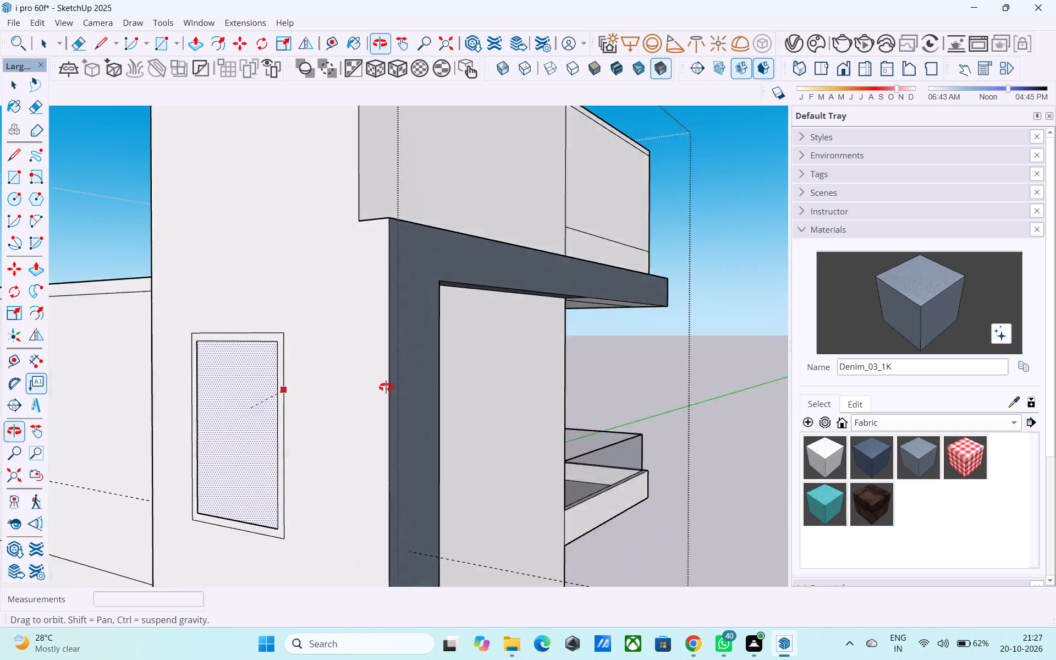
{"action": "middle_click_drag", "start_coordinate": [386, 387], "coordinate": [452, 387]}
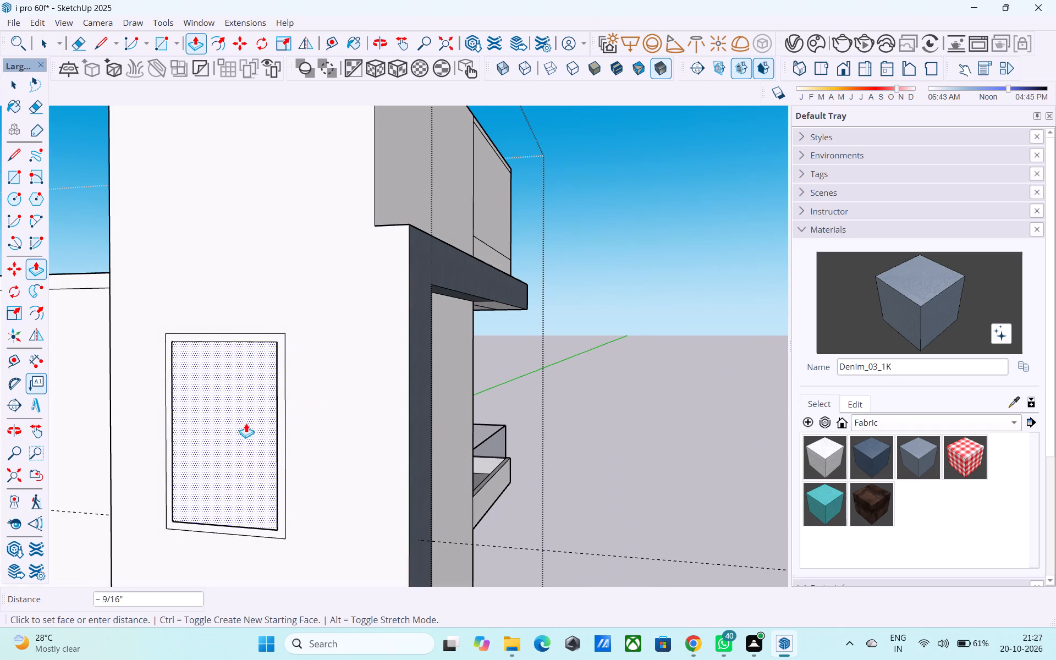
{"action": "middle_click_drag", "start_coordinate": [244, 364], "coordinate": [250, 333]}
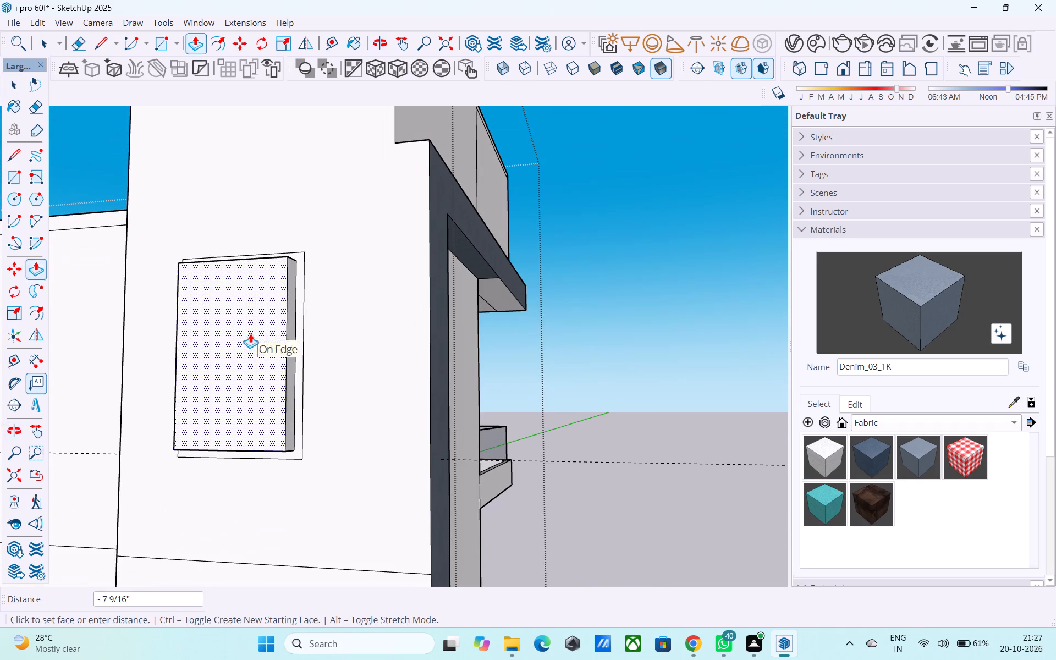
{"action": "middle_click_drag", "start_coordinate": [270, 364], "coordinate": [294, 404]}
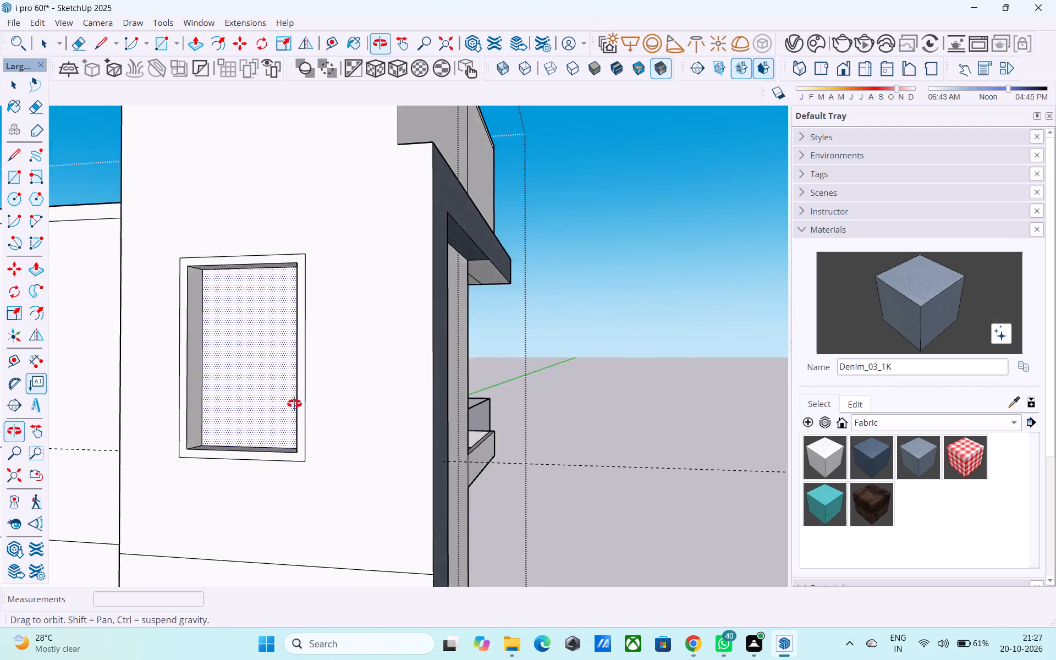
{"action": "middle_click_drag", "start_coordinate": [294, 404], "coordinate": [377, 457]}
{"action": "middle_click_drag", "start_coordinate": [291, 397], "coordinate": [352, 438], "text": "shift"}
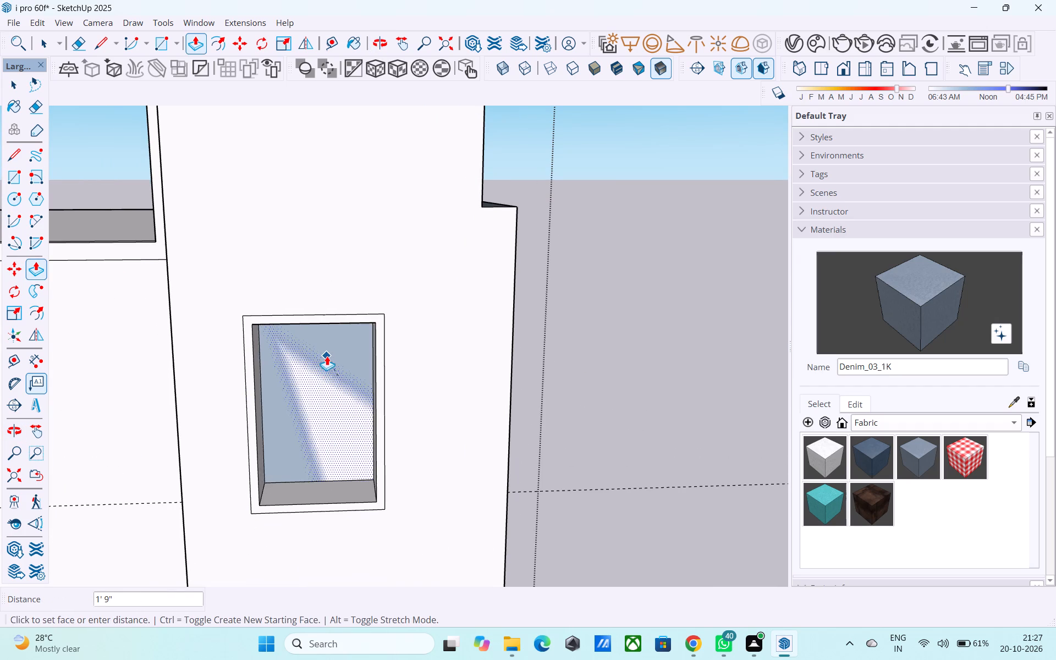
Recess the side window's inner pane 1' 9" into the wall and repeat the same push on the lower window's pane.
{"action": "left_click", "coordinate": [327, 355]}
{"action": "scroll", "coordinate": [329, 356], "scroll_direction": "down", "scroll_amount": 5}
{"action": "middle_click_drag", "start_coordinate": [332, 404], "coordinate": [364, 243], "text": "shift"}
{"action": "double_click", "coordinate": [375, 365]}
Examine the front facade, projecting denim band and balcony side of the building from several angles.
{"action": "scroll", "coordinate": [406, 366], "scroll_direction": "down", "scroll_amount": 6}
{"action": "middle_click_drag", "start_coordinate": [446, 395], "coordinate": [203, 472]}
{"action": "middle_click_drag", "start_coordinate": [391, 318], "coordinate": [202, 290]}
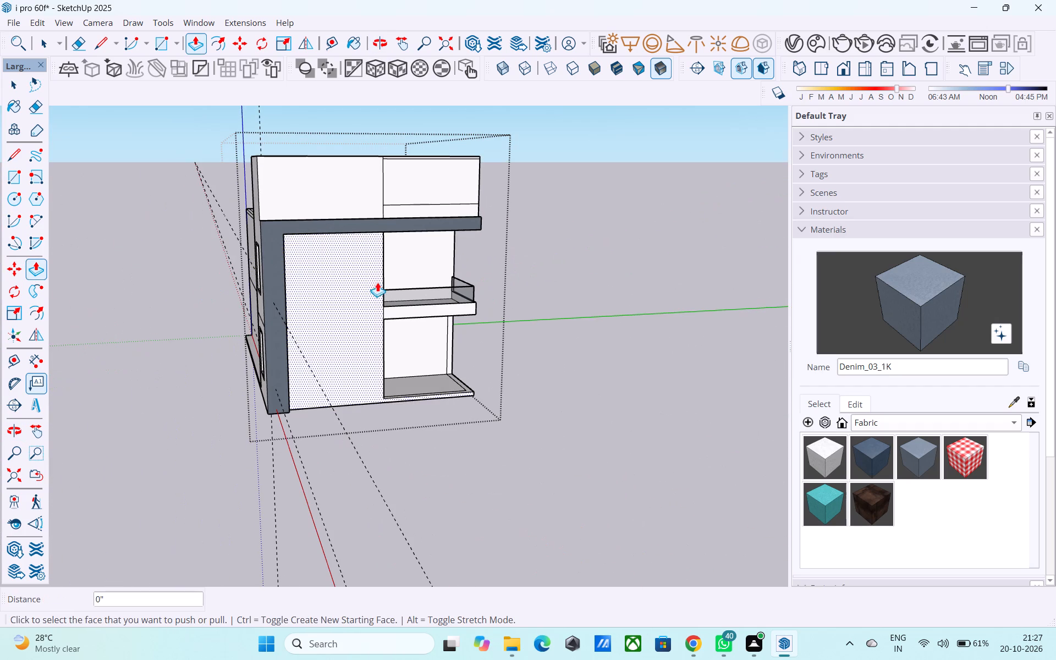
{"action": "middle_click_drag", "start_coordinate": [377, 290], "coordinate": [324, 281]}
{"action": "middle_click_drag", "start_coordinate": [319, 289], "coordinate": [315, 338], "text": "shift"}
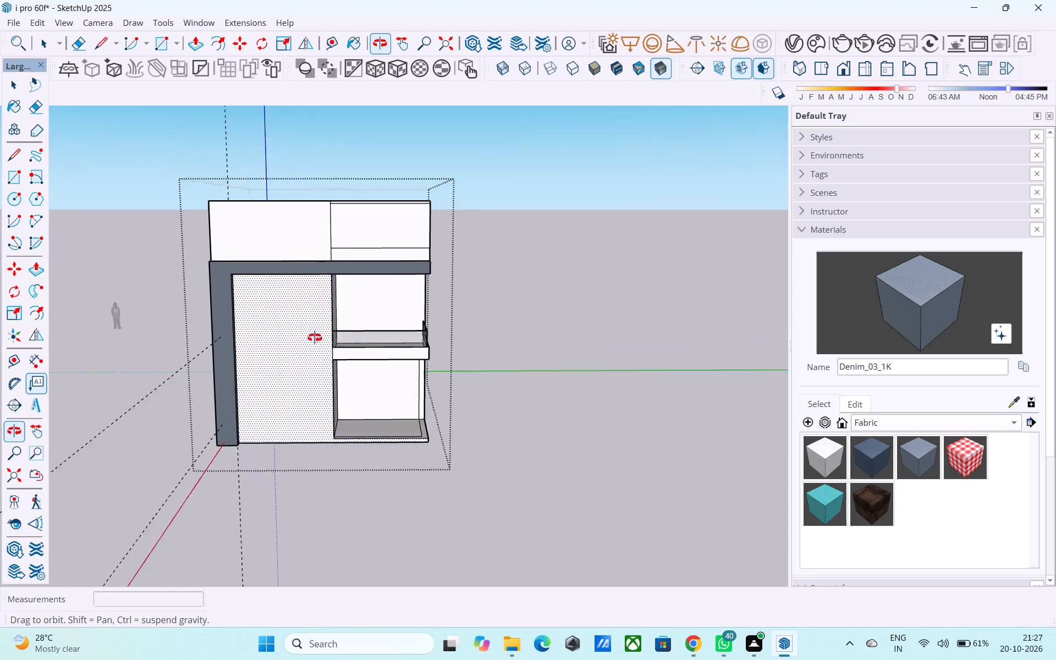
{"action": "middle_click_drag", "start_coordinate": [315, 338], "coordinate": [216, 306], "text": "shift"}
{"action": "middle_click_drag", "start_coordinate": [191, 304], "coordinate": [243, 367], "text": "shift"}
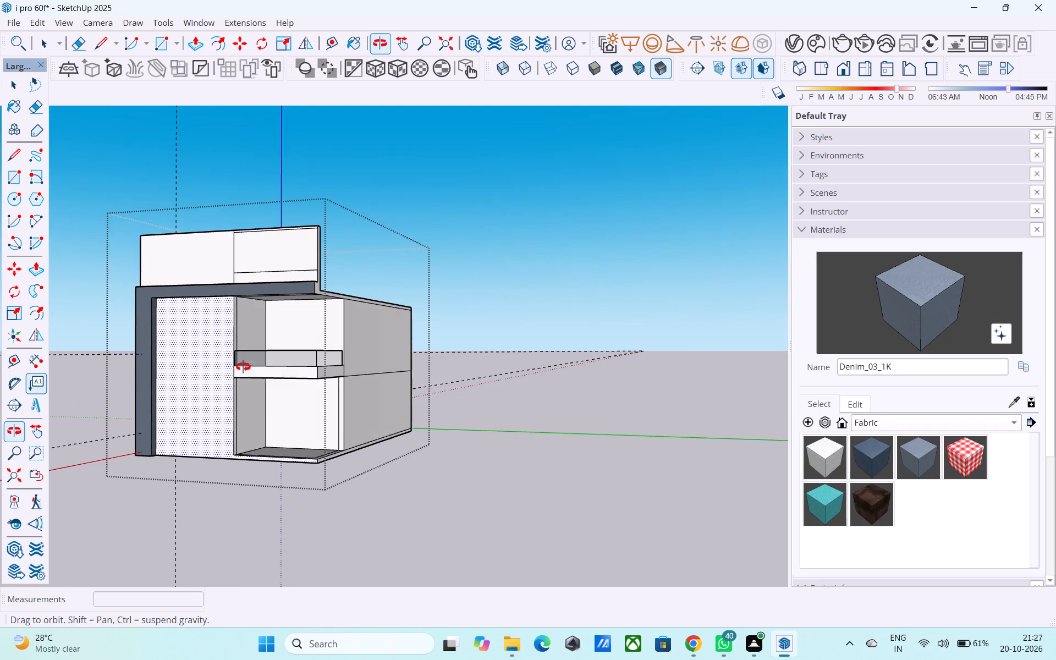
{"action": "middle_click_drag", "start_coordinate": [243, 367], "coordinate": [301, 361], "text": "shift"}
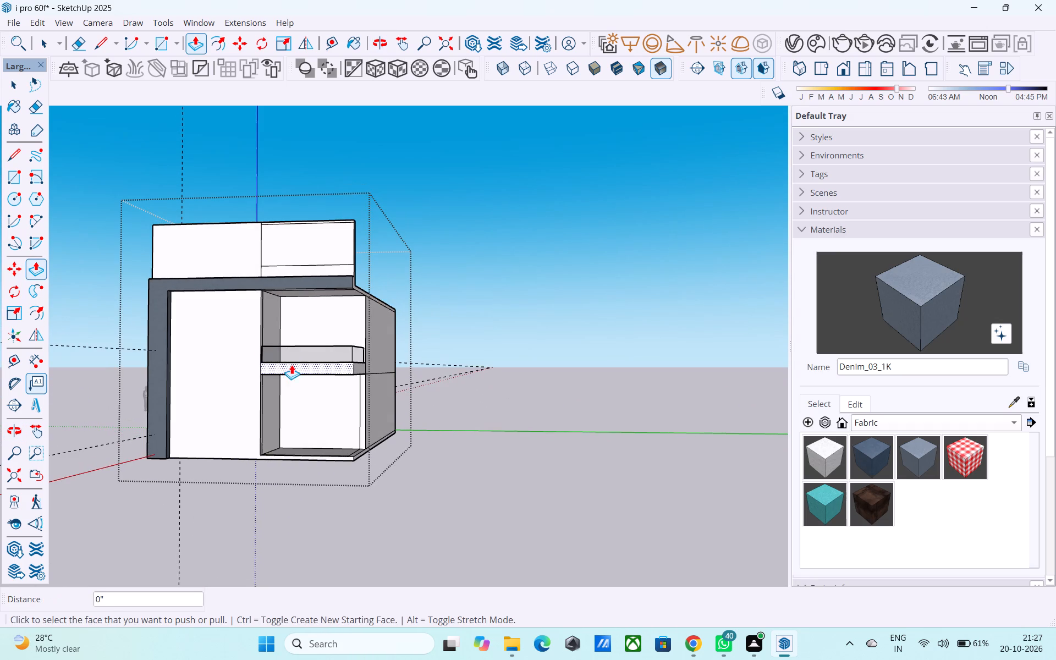
Place guides on the front wall 1' in from the denim band's vertical leg and 2' below its horizontal leg.
{"action": "scroll", "coordinate": [236, 328], "scroll_direction": "up", "scroll_amount": 10}
{"action": "key", "text": "space"}
{"action": "scroll", "coordinate": [163, 355], "scroll_direction": "up", "scroll_amount": 3}
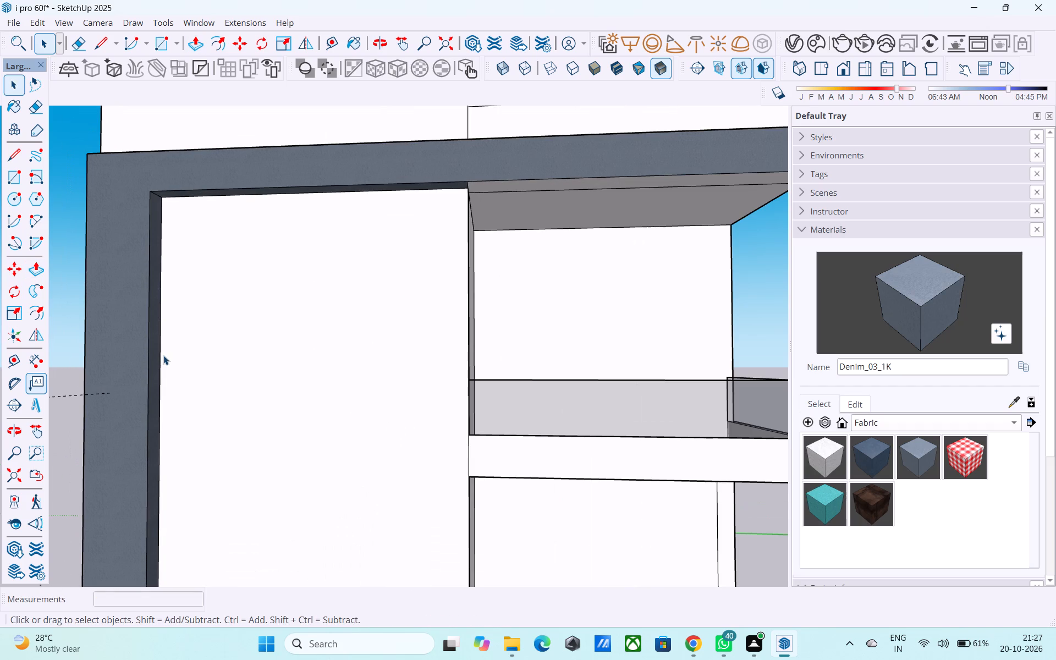
{"action": "key", "text": "t"}
{"action": "left_click", "coordinate": [157, 348]}
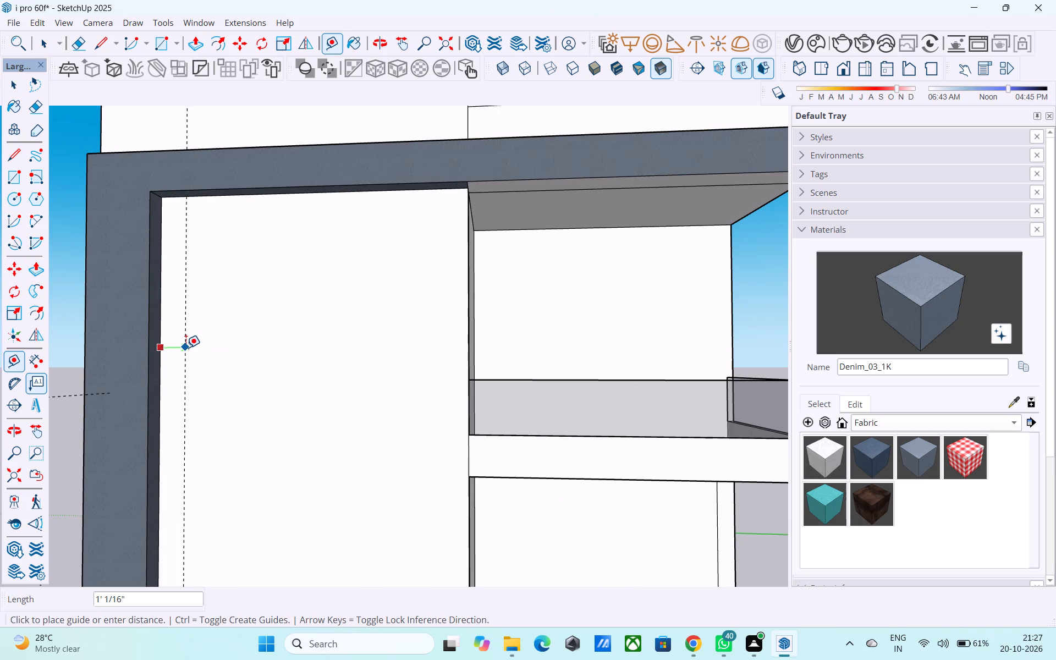
{"action": "type", "text": "1'"}
{"action": "key", "text": "Return"}
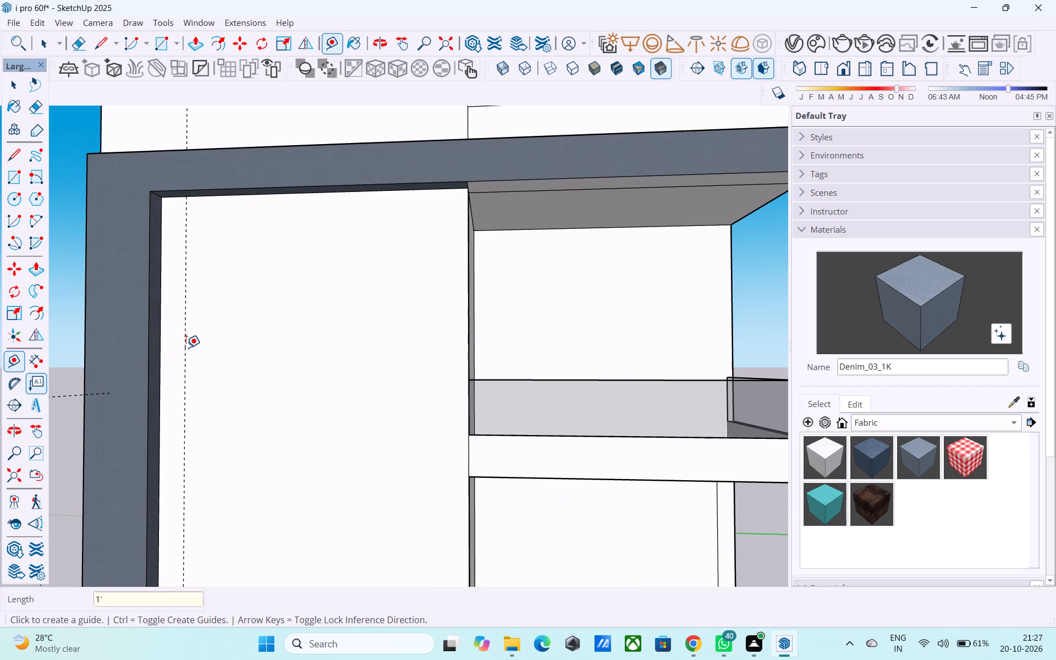
{"action": "middle_click_drag", "start_coordinate": [193, 253], "coordinate": [194, 233]}
{"action": "scroll", "coordinate": [201, 218], "scroll_direction": "up", "scroll_amount": 8}
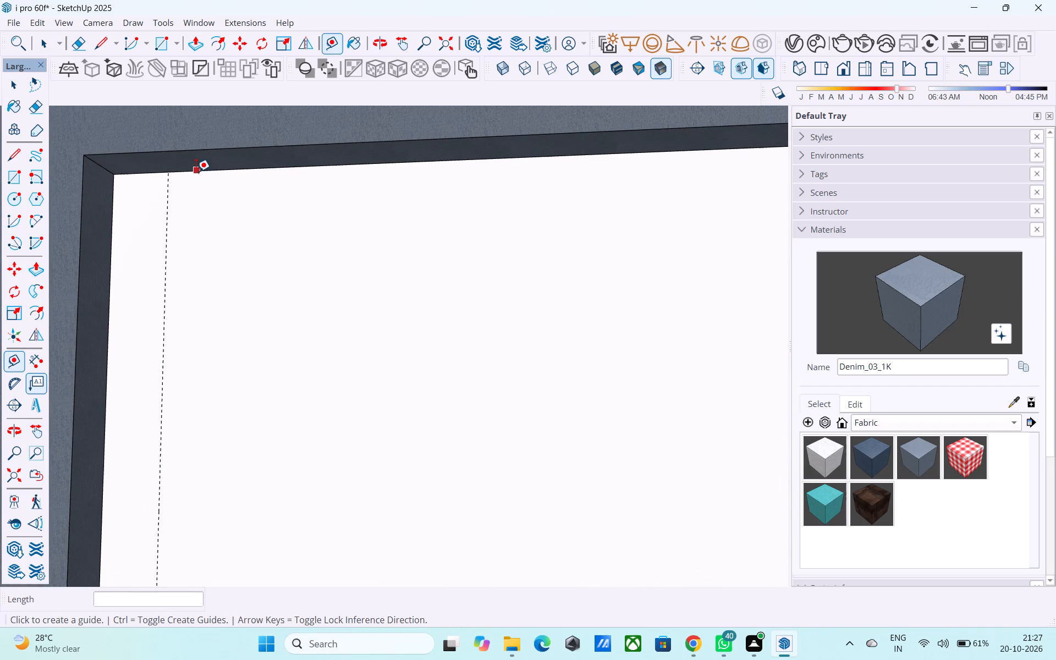
{"action": "left_click", "coordinate": [196, 170]}
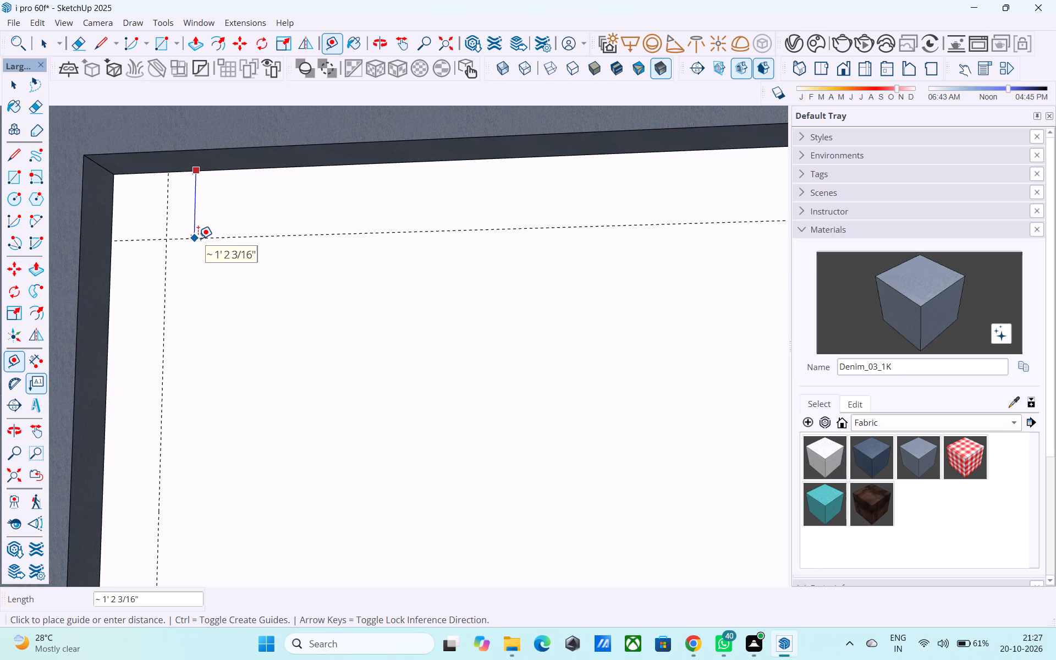
{"action": "type", "text": "2'"}
{"action": "key", "text": "Return"}
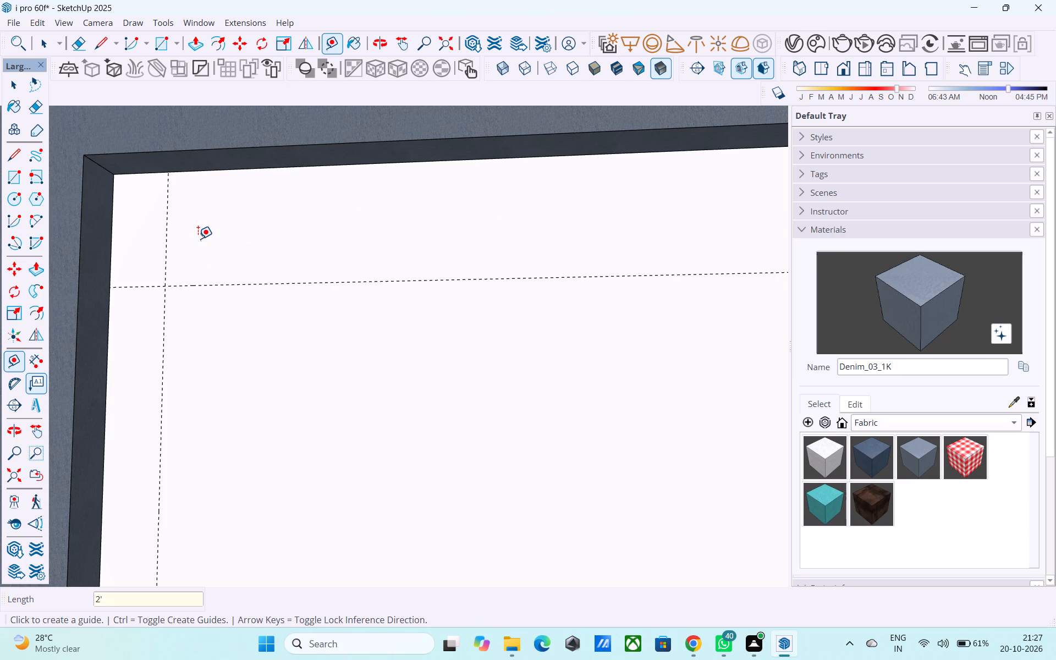
Place a horizontal guide 2' above the bottom edge of the front wall beside the denim band.
{"action": "scroll", "coordinate": [188, 251], "scroll_direction": "down", "scroll_amount": 5}
{"action": "middle_click_drag", "start_coordinate": [132, 337], "coordinate": [134, 344]}
{"action": "scroll", "coordinate": [148, 263], "scroll_direction": "down", "scroll_amount": 6}
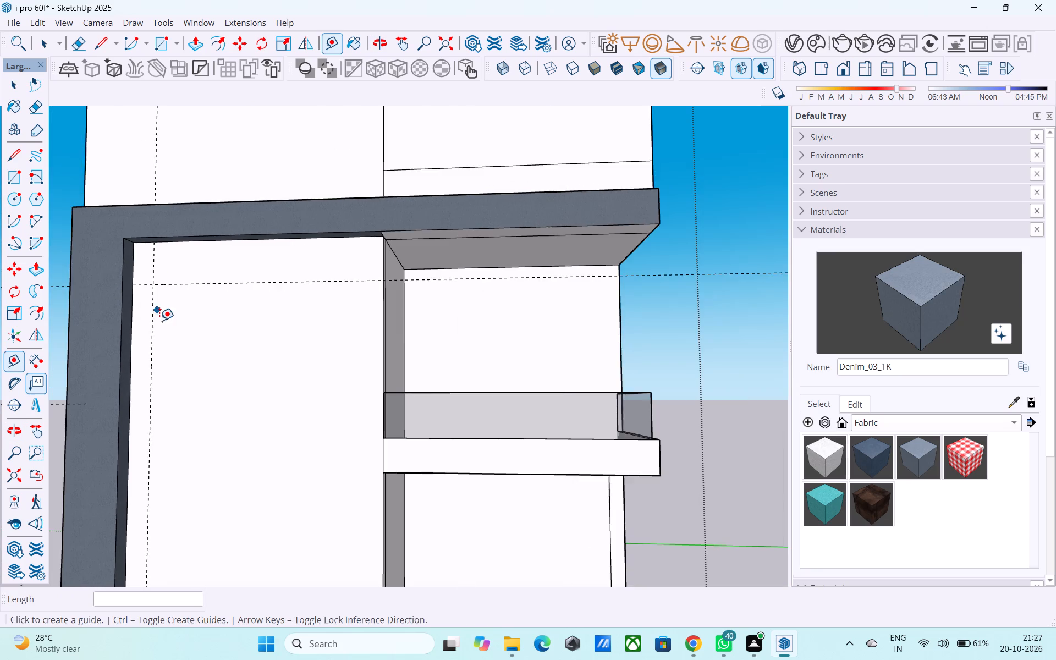
{"action": "scroll", "coordinate": [159, 321], "scroll_direction": "down", "scroll_amount": 5}
{"action": "middle_click_drag", "start_coordinate": [164, 439], "coordinate": [174, 471]}
{"action": "scroll", "coordinate": [200, 332], "scroll_direction": "down", "scroll_amount": 5}
{"action": "middle_click_drag", "start_coordinate": [204, 464], "coordinate": [199, 520]}
{"action": "scroll", "coordinate": [199, 520], "scroll_direction": "up", "scroll_amount": 2}
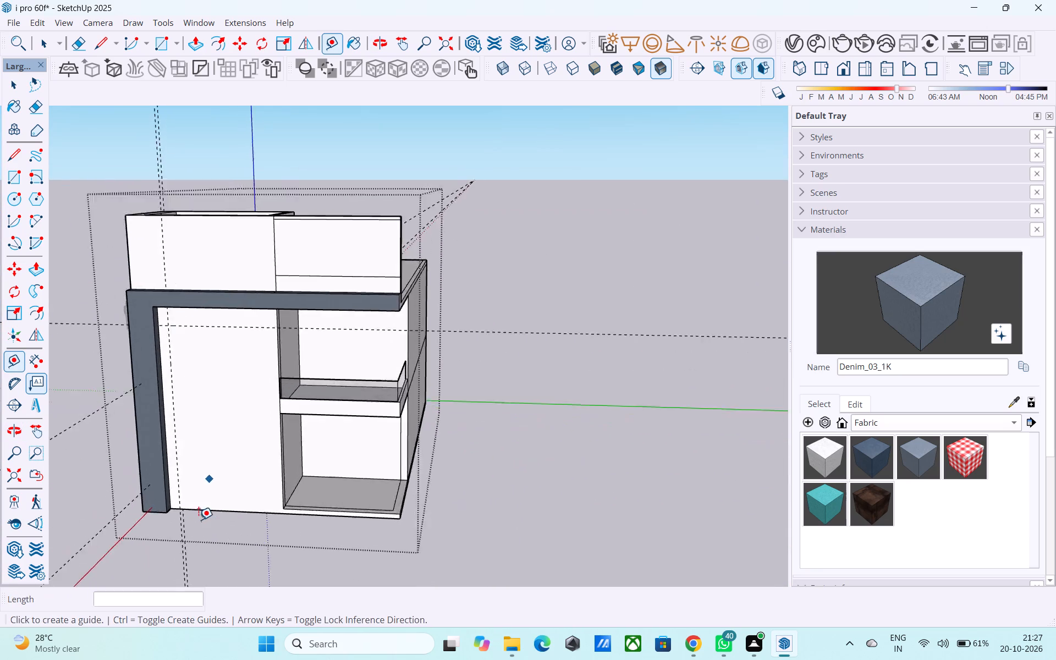
{"action": "scroll", "coordinate": [199, 520], "scroll_direction": "up", "scroll_amount": 12}
{"action": "left_click", "coordinate": [189, 489]}
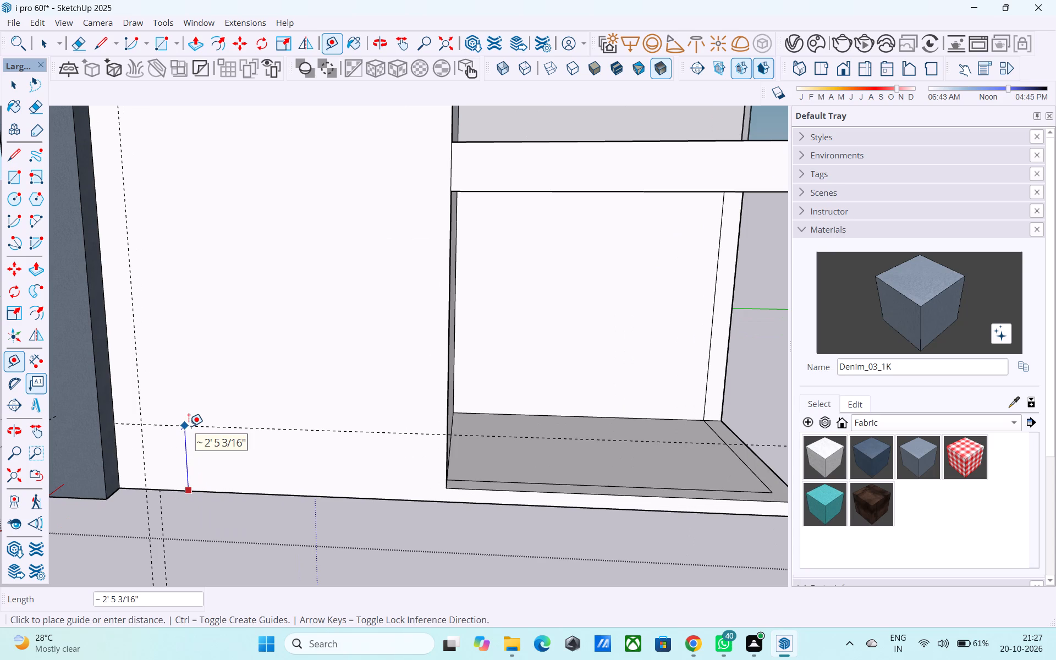
{"action": "type", "text": "2'"}
{"action": "key", "text": "Return"}
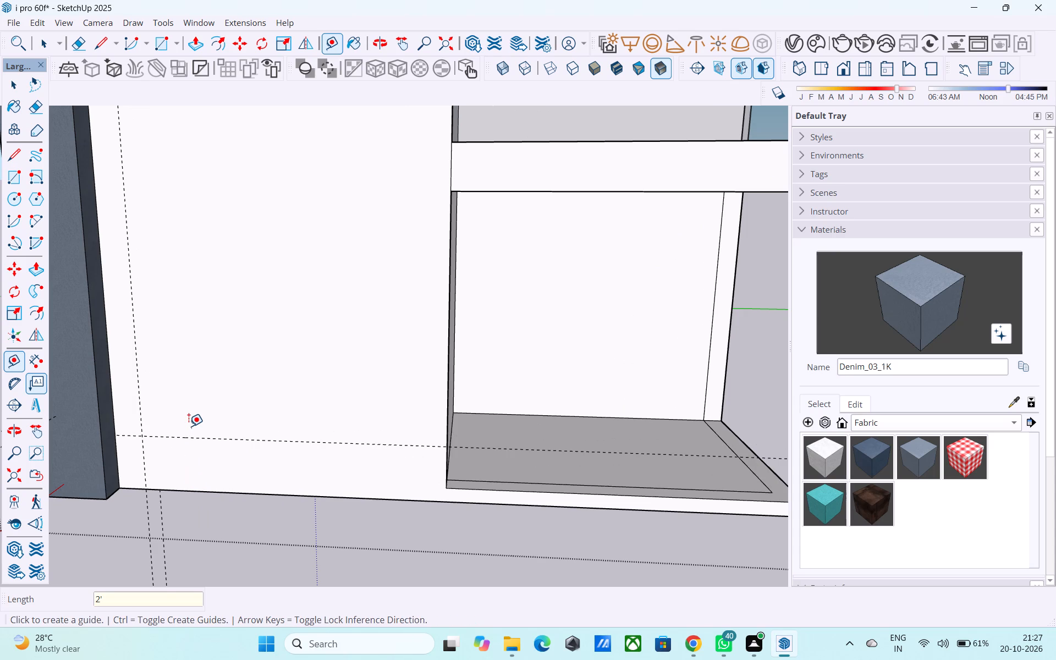
Place a second vertical guide on the front wall, 4' from the first vertical guide and away from the band.
{"action": "scroll", "coordinate": [187, 433], "scroll_direction": "down", "scroll_amount": 3}
{"action": "middle_click_drag", "start_coordinate": [191, 465], "coordinate": [217, 532]}
{"action": "scroll", "coordinate": [217, 532], "scroll_direction": "down", "scroll_amount": 4}
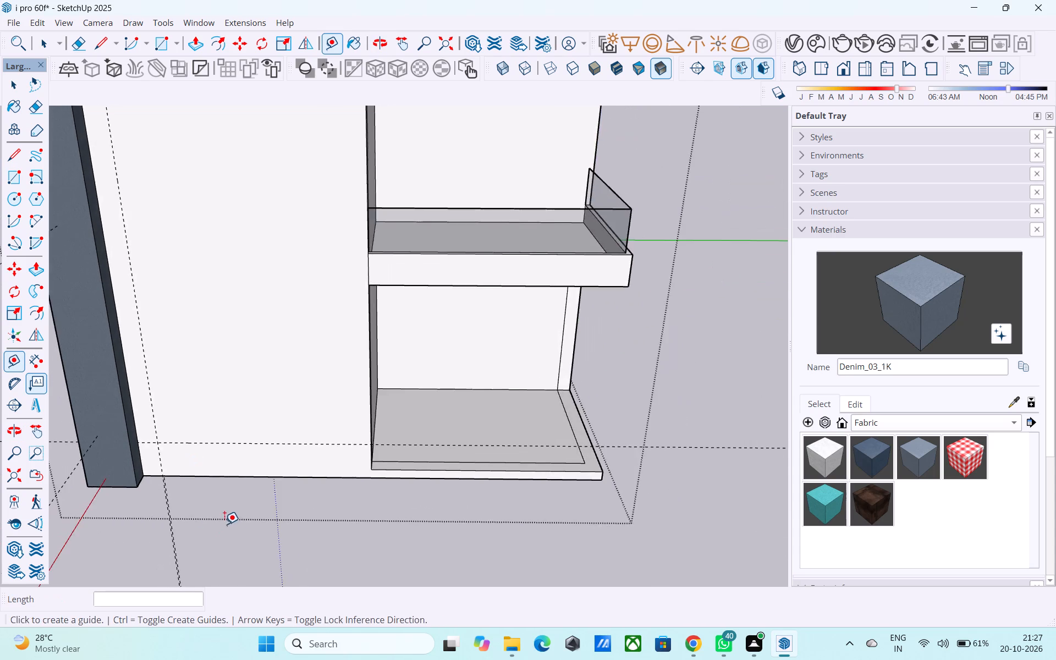
{"action": "scroll", "coordinate": [224, 524], "scroll_direction": "down", "scroll_amount": 1}
{"action": "left_click", "coordinate": [163, 370]}
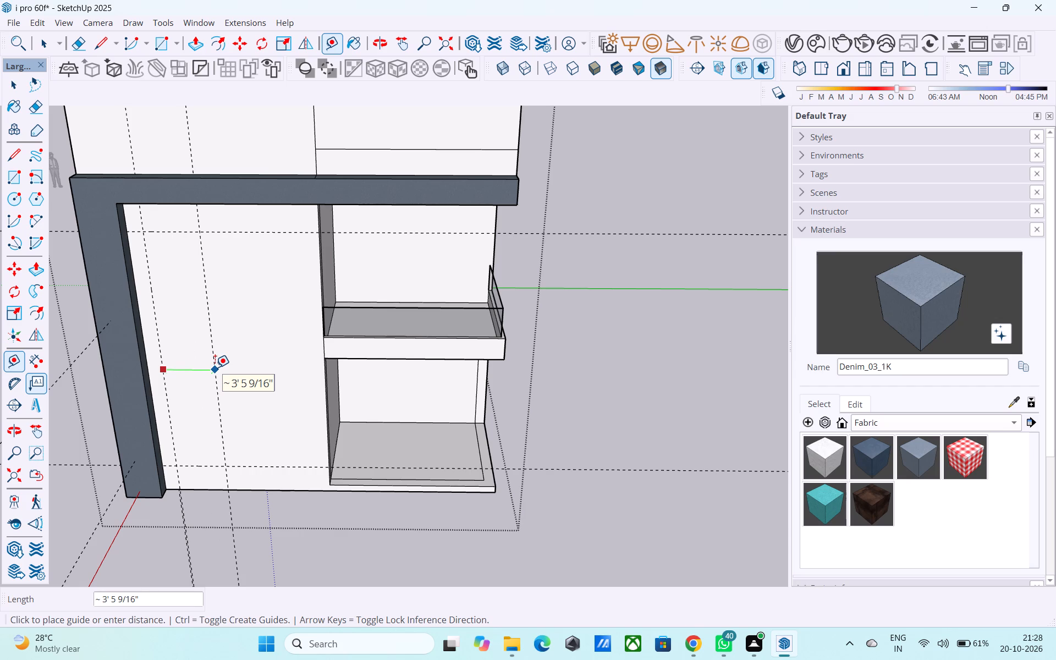
{"action": "type", "text": "4'"}
{"action": "key", "text": "Return"}
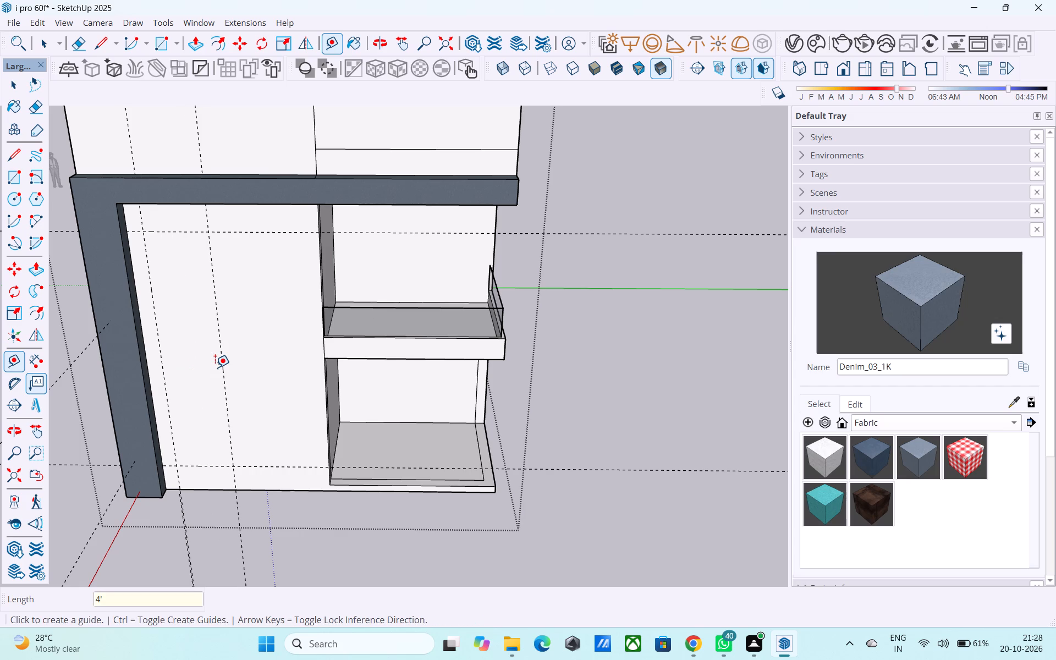
Examine the guide layout on the front wall together with the side windows and balcony from several angles.
{"action": "scroll", "coordinate": [206, 388], "scroll_direction": "down", "scroll_amount": 2}
{"action": "middle_click_drag", "start_coordinate": [172, 575], "coordinate": [234, 479]}
{"action": "scroll", "coordinate": [273, 269], "scroll_direction": "down", "scroll_amount": 4}
{"action": "middle_click_drag", "start_coordinate": [279, 292], "coordinate": [245, 315]}
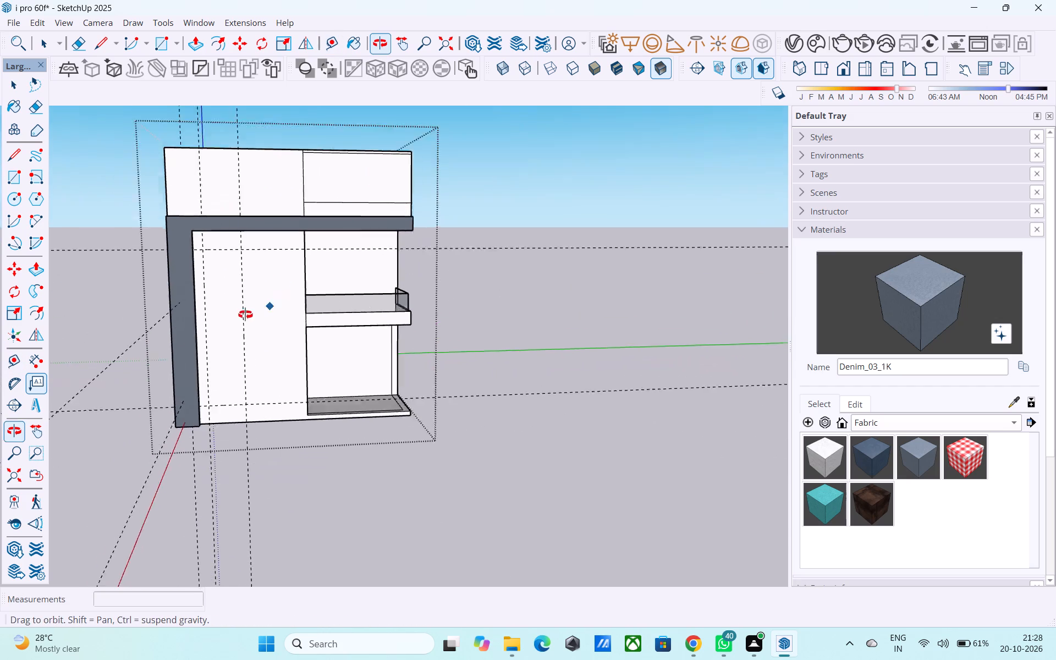
{"action": "middle_click_drag", "start_coordinate": [245, 315], "coordinate": [142, 321]}
{"action": "scroll", "coordinate": [464, 313], "scroll_direction": "down", "scroll_amount": 3}
{"action": "middle_click_drag", "start_coordinate": [482, 339], "coordinate": [650, 350]}
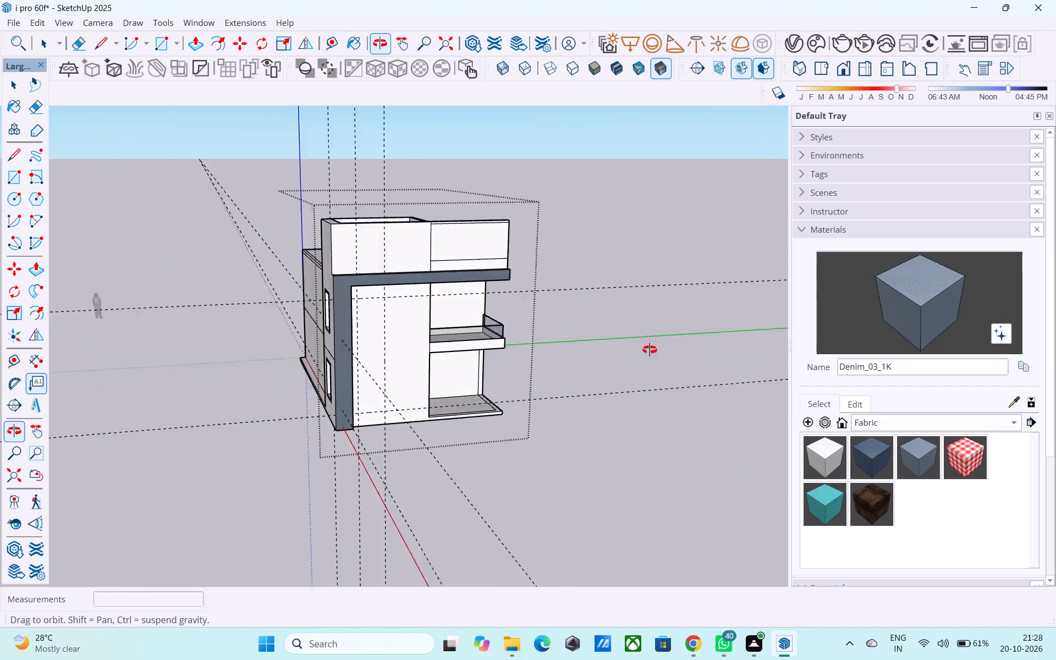
{"action": "middle_click_drag", "start_coordinate": [650, 350], "coordinate": [650, 350]}
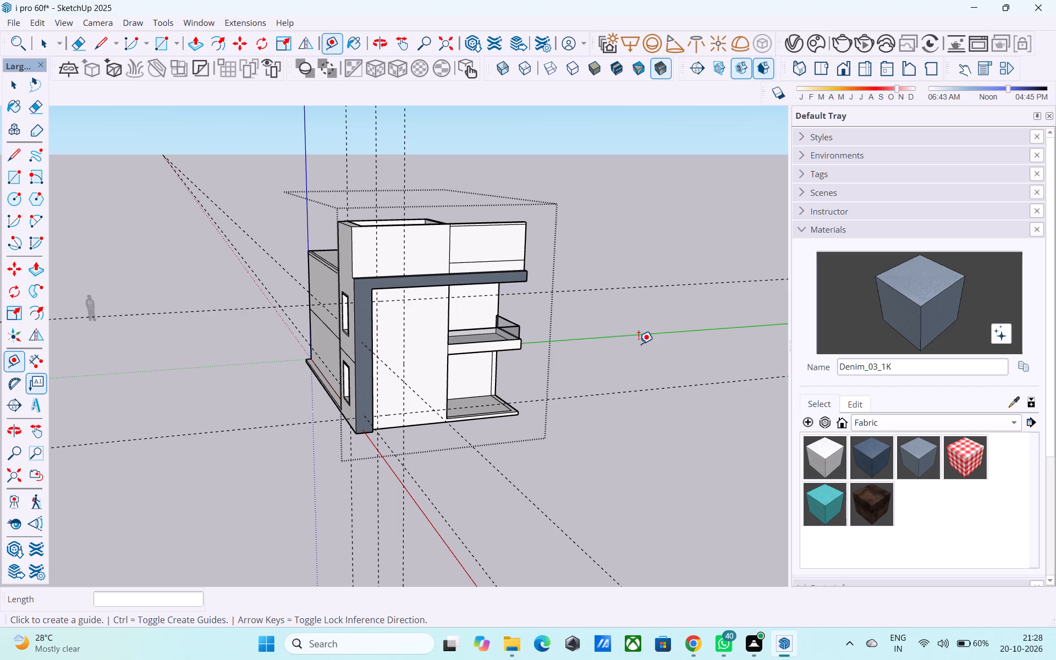
{"action": "middle_click_drag", "start_coordinate": [633, 335], "coordinate": [597, 347]}
{"action": "middle_click_drag", "start_coordinate": [372, 344], "coordinate": [358, 335]}
{"action": "scroll", "coordinate": [345, 328], "scroll_direction": "up", "scroll_amount": 1}
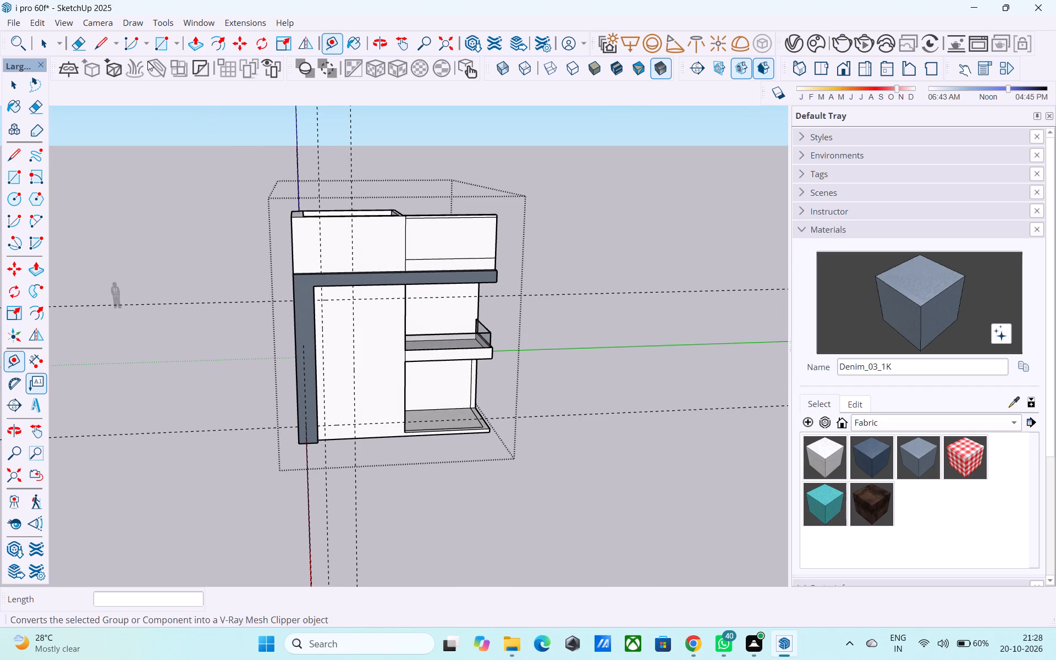
Draw a 4' by 17' tall window rectangle on the front wall between the guide intersections.
{"action": "left_click", "coordinate": [156, 42]}
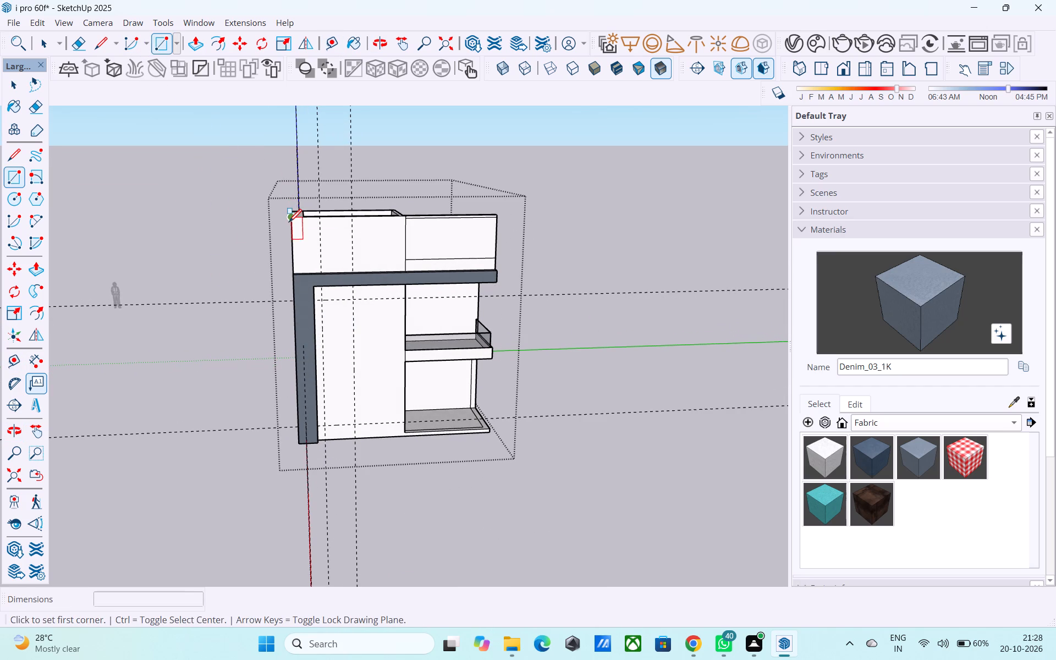
{"action": "scroll", "coordinate": [288, 241], "scroll_direction": "down", "scroll_amount": 2}
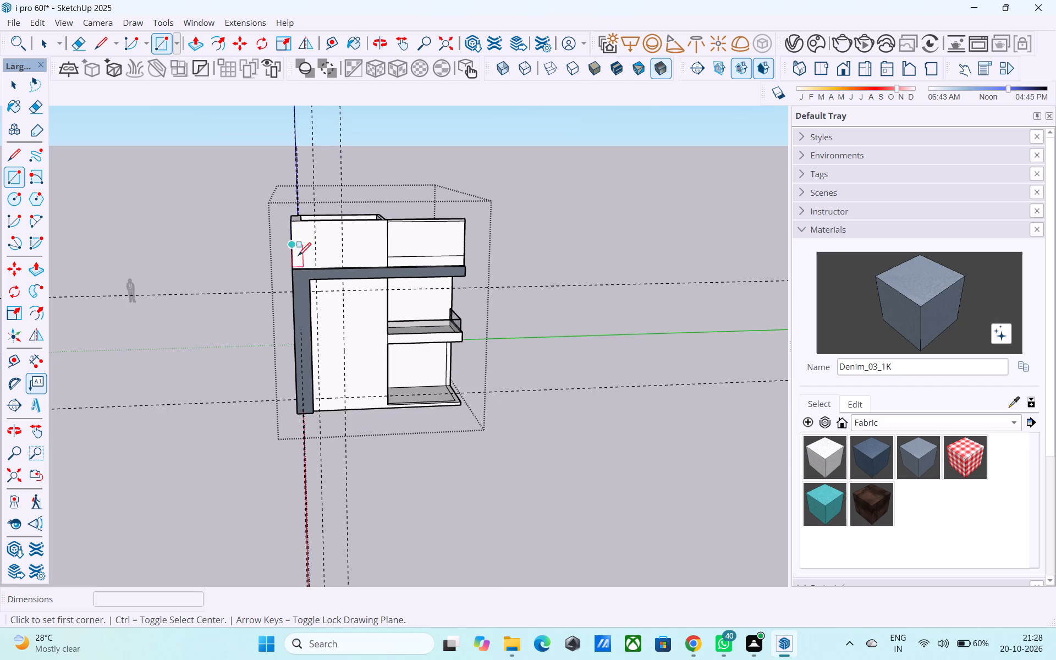
{"action": "scroll", "coordinate": [339, 320], "scroll_direction": "up", "scroll_amount": 4}
{"action": "scroll", "coordinate": [317, 267], "scroll_direction": "up", "scroll_amount": 15}
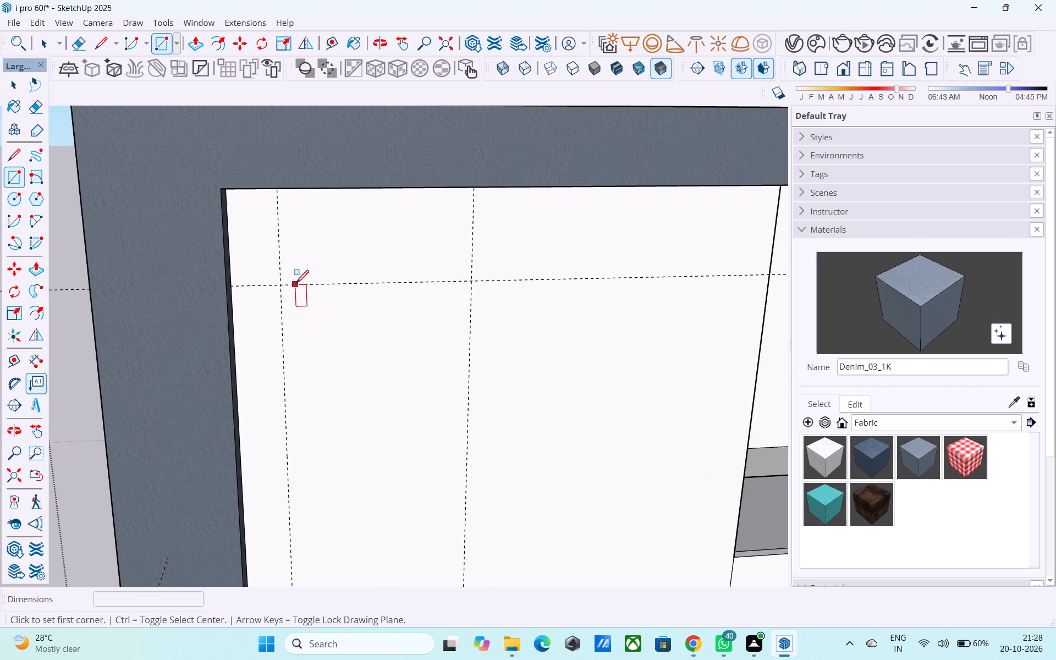
{"action": "left_click", "coordinate": [283, 284]}
{"action": "scroll", "coordinate": [283, 285], "scroll_direction": "down", "scroll_amount": 3}
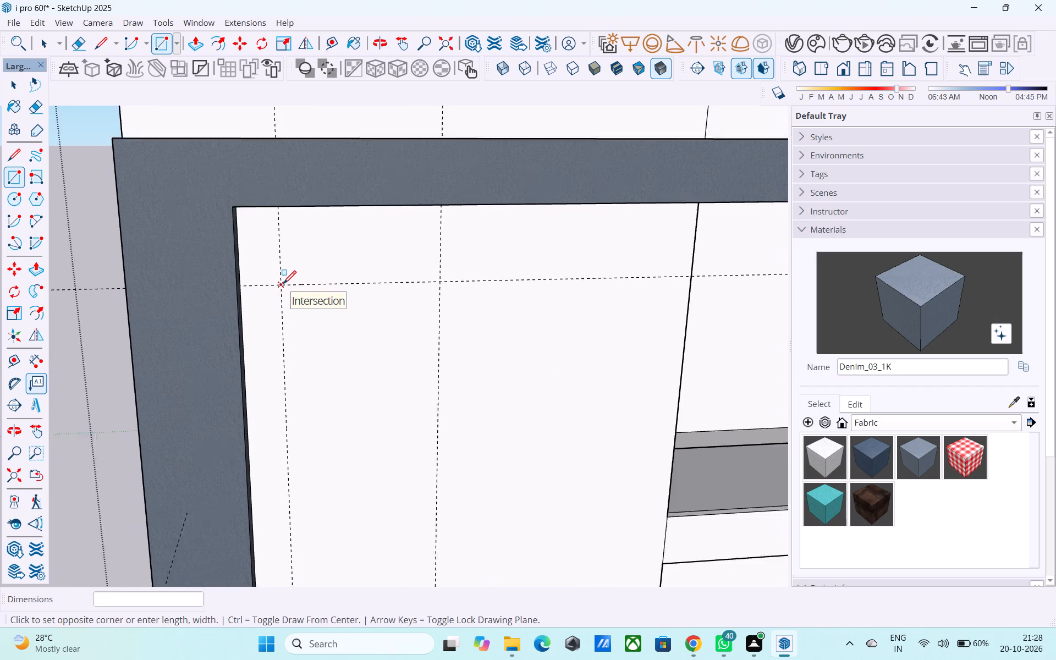
{"action": "scroll", "coordinate": [283, 285], "scroll_direction": "down", "scroll_amount": 4}
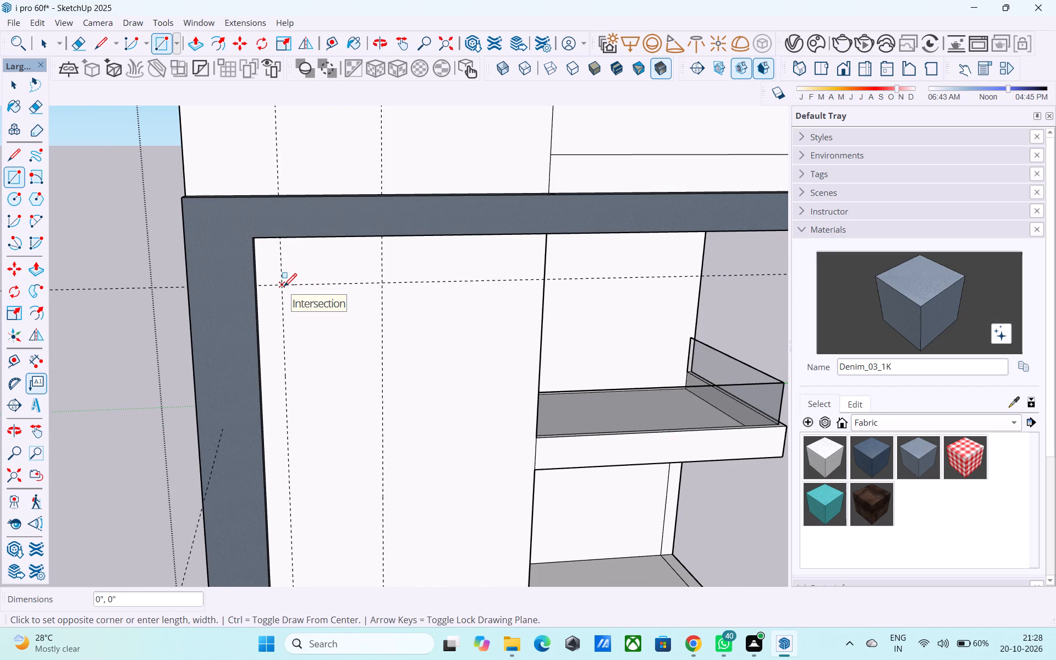
{"action": "scroll", "coordinate": [316, 339], "scroll_direction": "down", "scroll_amount": 5}
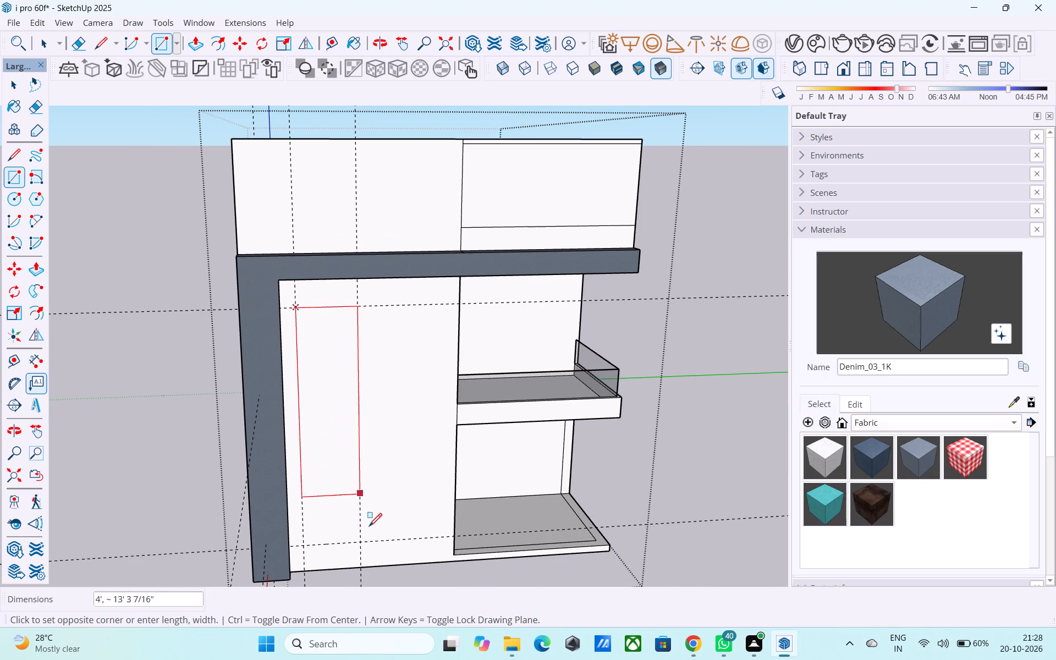
{"action": "scroll", "coordinate": [369, 543], "scroll_direction": "up", "scroll_amount": 6}
{"action": "middle_click_drag", "start_coordinate": [348, 565], "coordinate": [335, 539]}
{"action": "scroll", "coordinate": [361, 537], "scroll_direction": "up", "scroll_amount": 8}
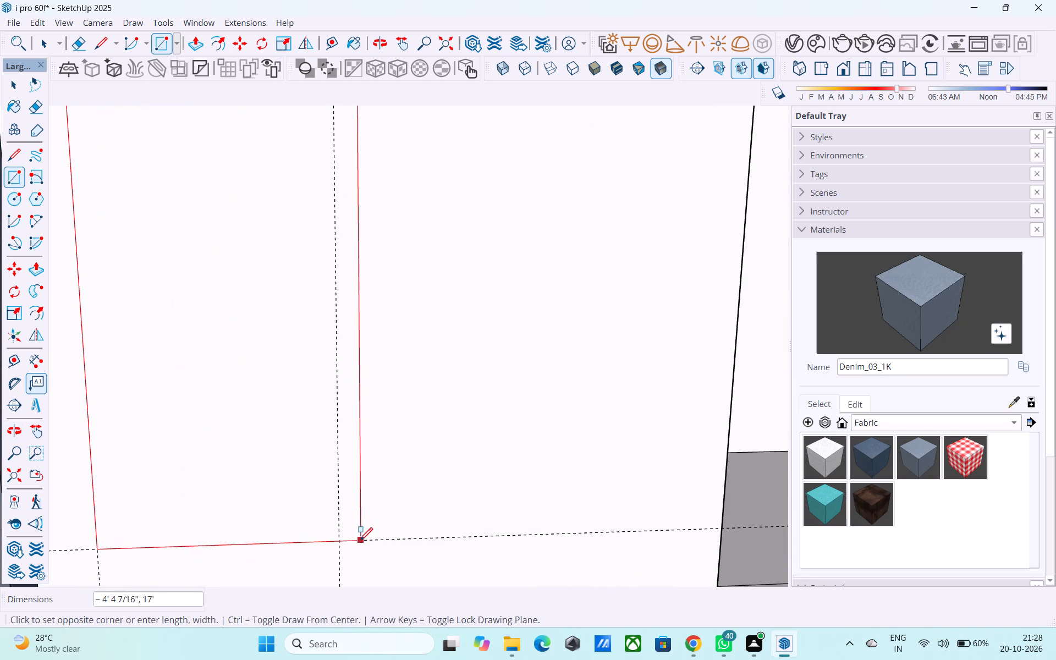
{"action": "left_click", "coordinate": [340, 543]}
{"action": "scroll", "coordinate": [340, 543], "scroll_direction": "down", "scroll_amount": 8}
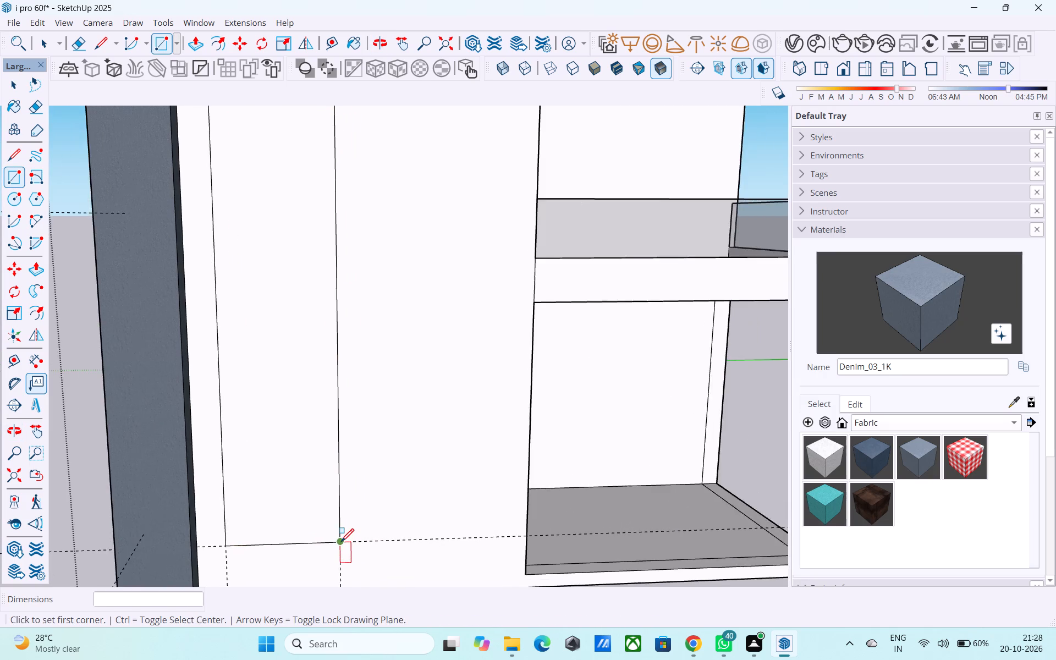
{"action": "scroll", "coordinate": [341, 541], "scroll_direction": "down", "scroll_amount": 5}
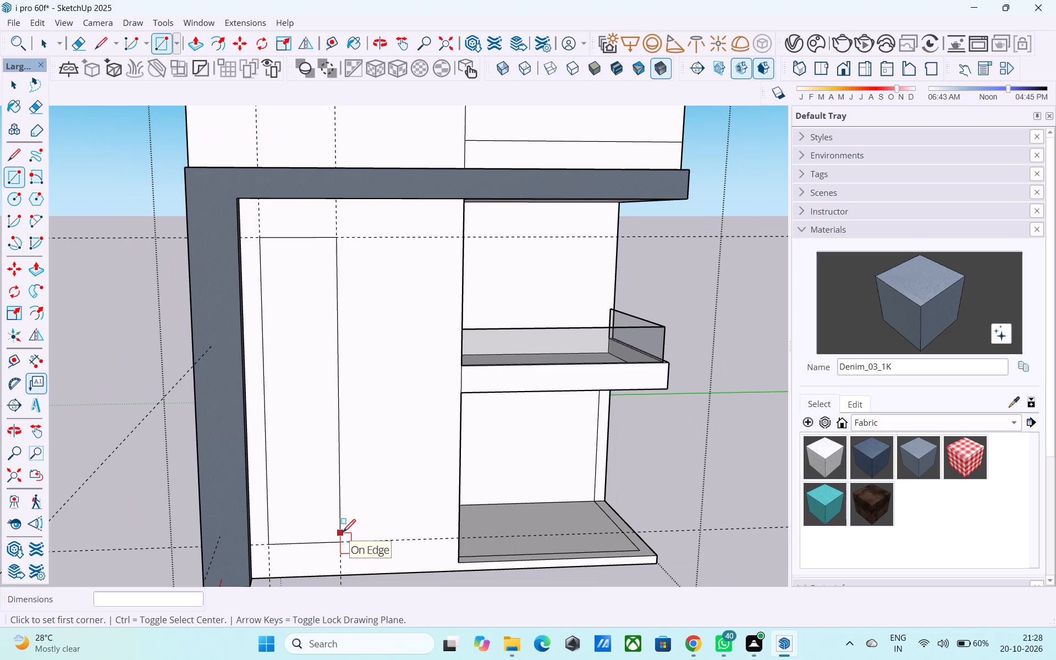
Offset the tall front window rectangle inward by 3" to form its frame.
{"action": "key", "text": "space"}
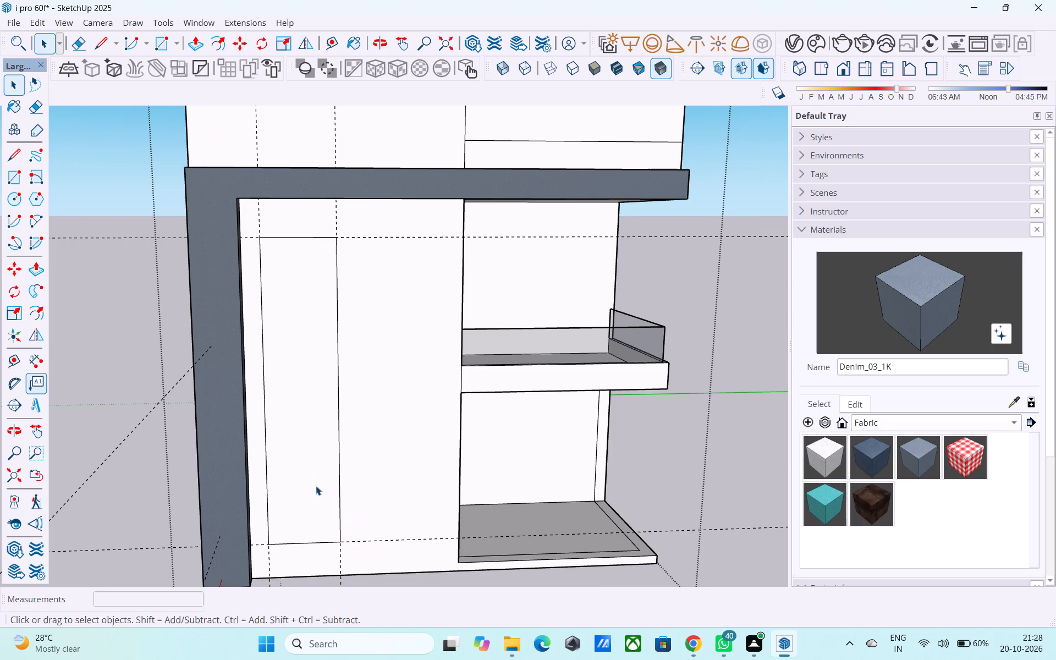
{"action": "left_click", "coordinate": [288, 476]}
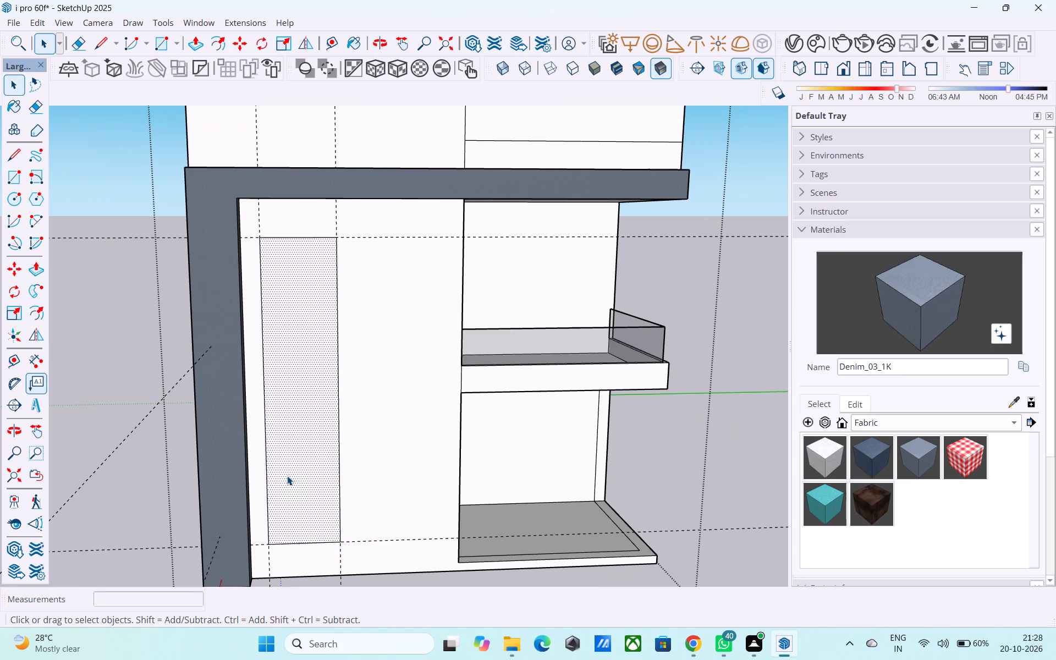
{"action": "key", "text": "f"}
{"action": "left_click", "coordinate": [287, 475]}
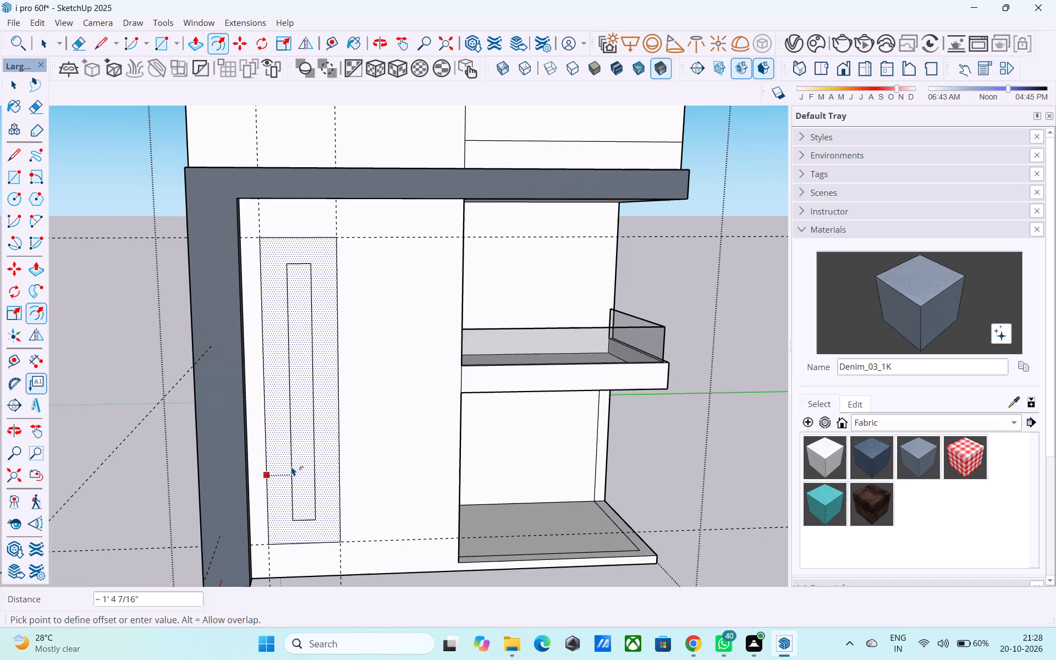
{"action": "type", "text": "3\""}
{"action": "key", "text": "Return"}
{"action": "key", "text": "space"}
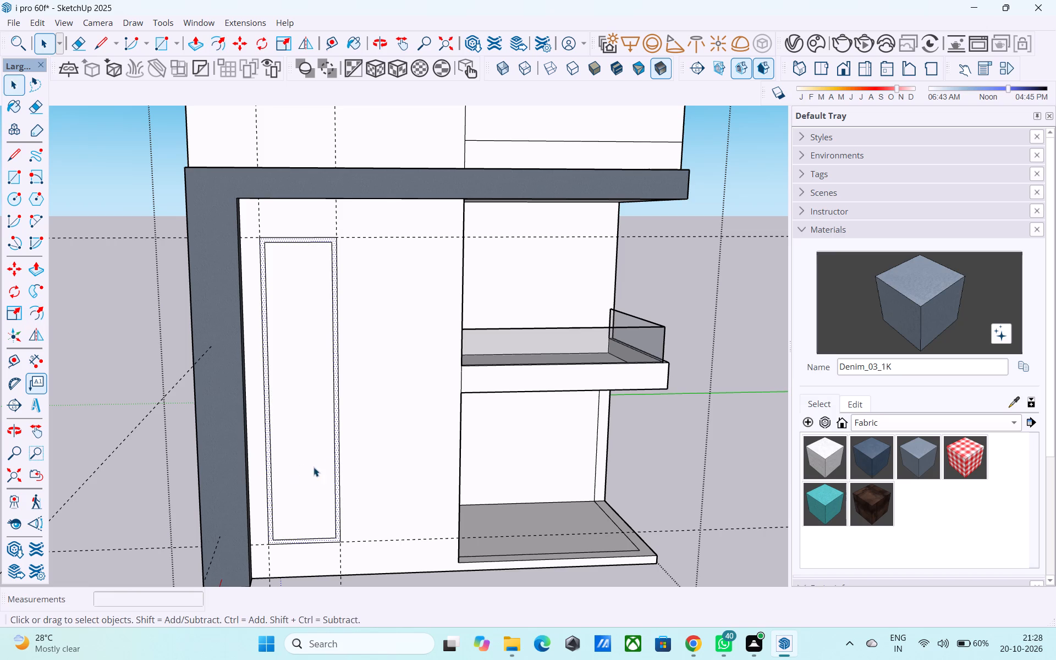
{"action": "middle_click_drag", "start_coordinate": [348, 440], "coordinate": [320, 504]}
{"action": "scroll", "coordinate": [283, 381], "scroll_direction": "up", "scroll_amount": 8}
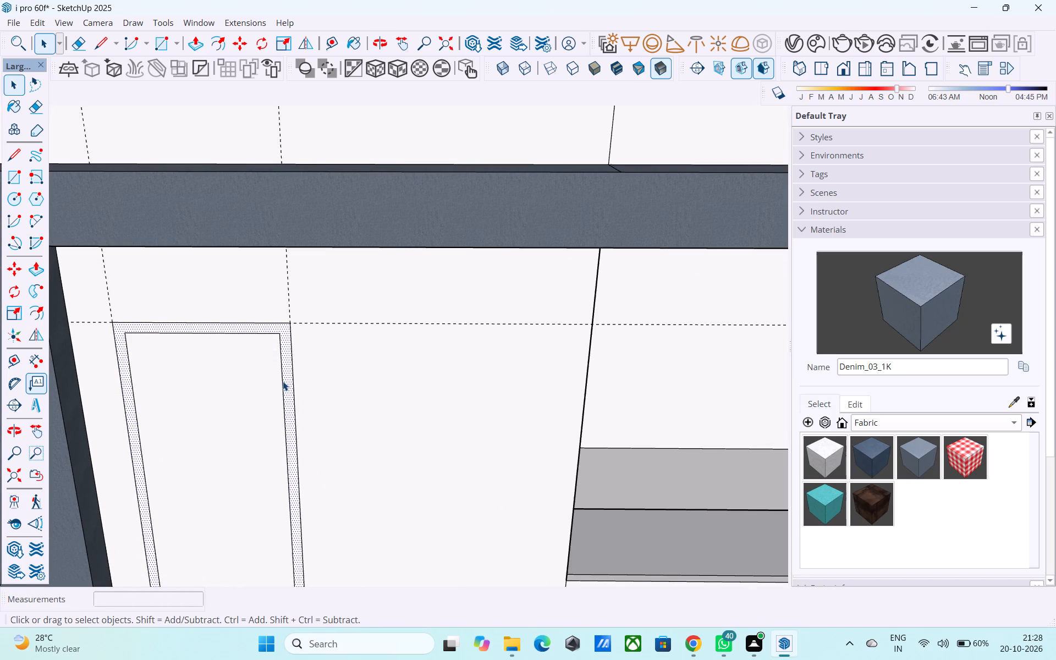
Push/Pull the tall front window's frame face 6" outward from the wall.
{"action": "key", "text": "p"}
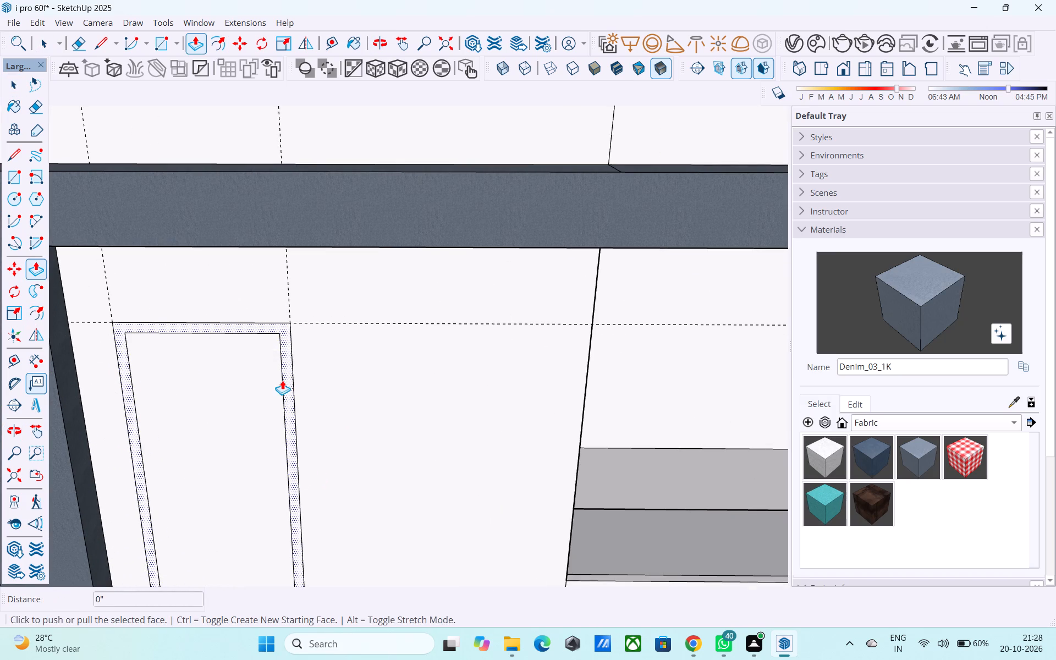
{"action": "left_click", "coordinate": [288, 383]}
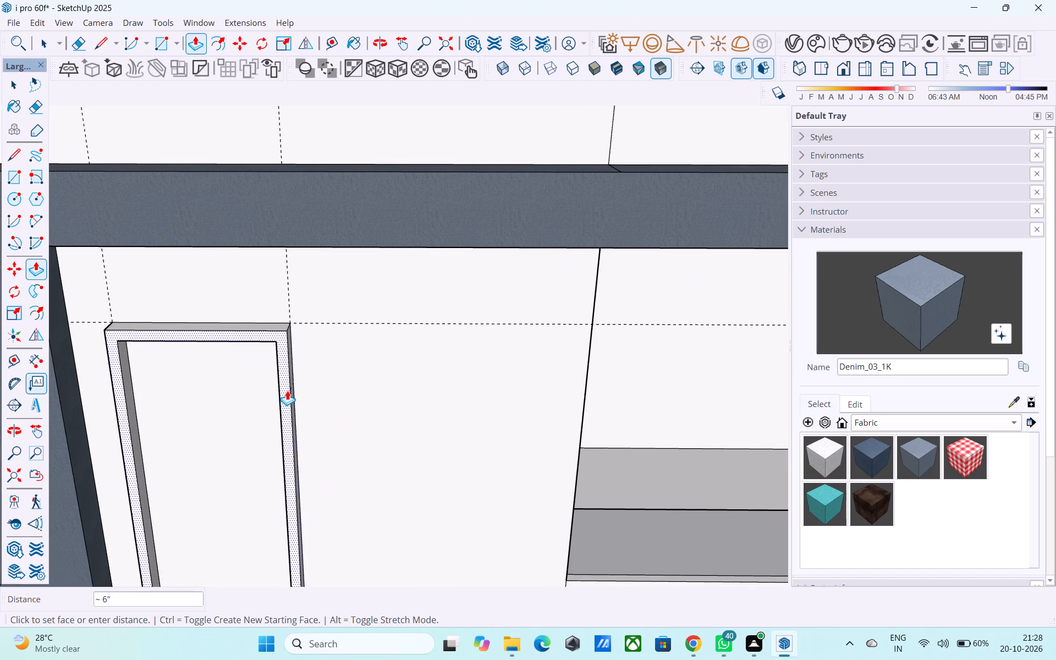
{"action": "key", "text": "6"}
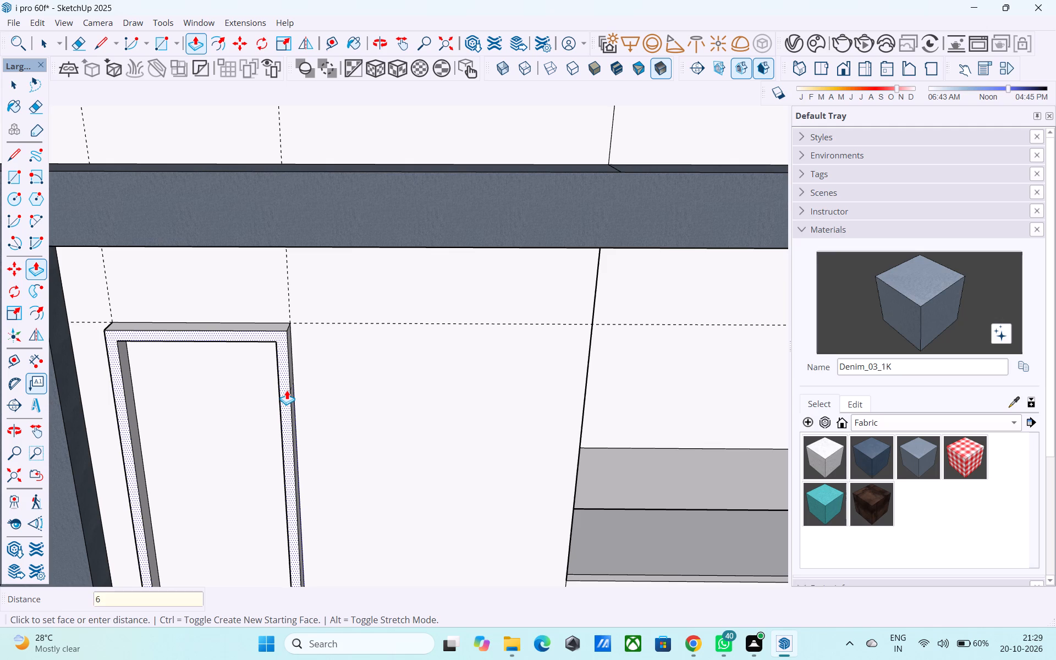
{"action": "key", "text": "shift+quotedbl"}
{"action": "key", "text": "Return"}
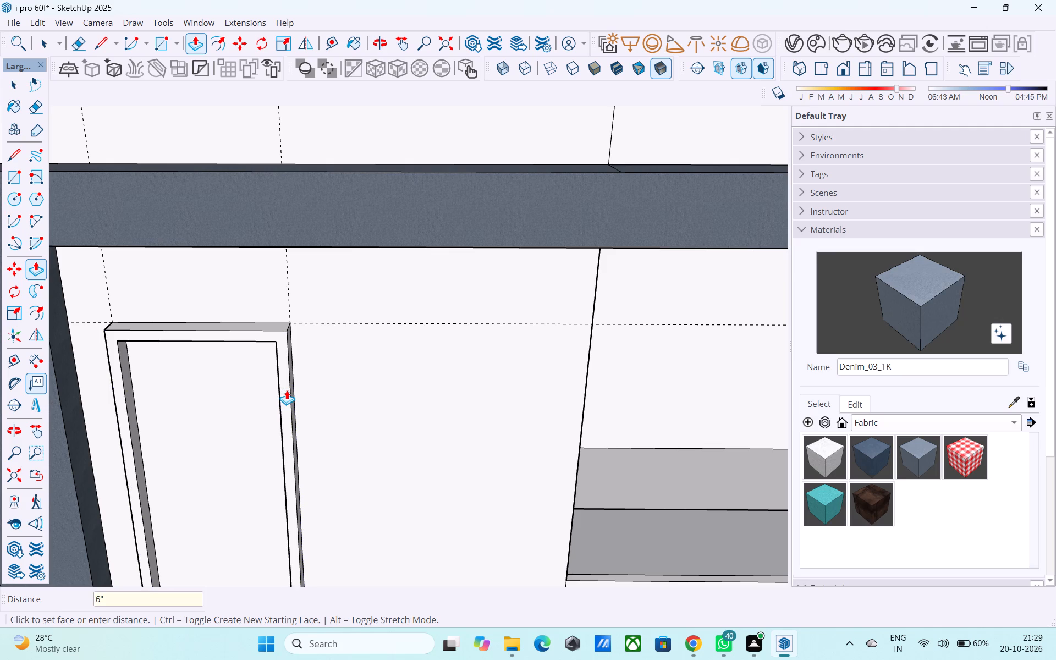
{"action": "key", "text": "space"}
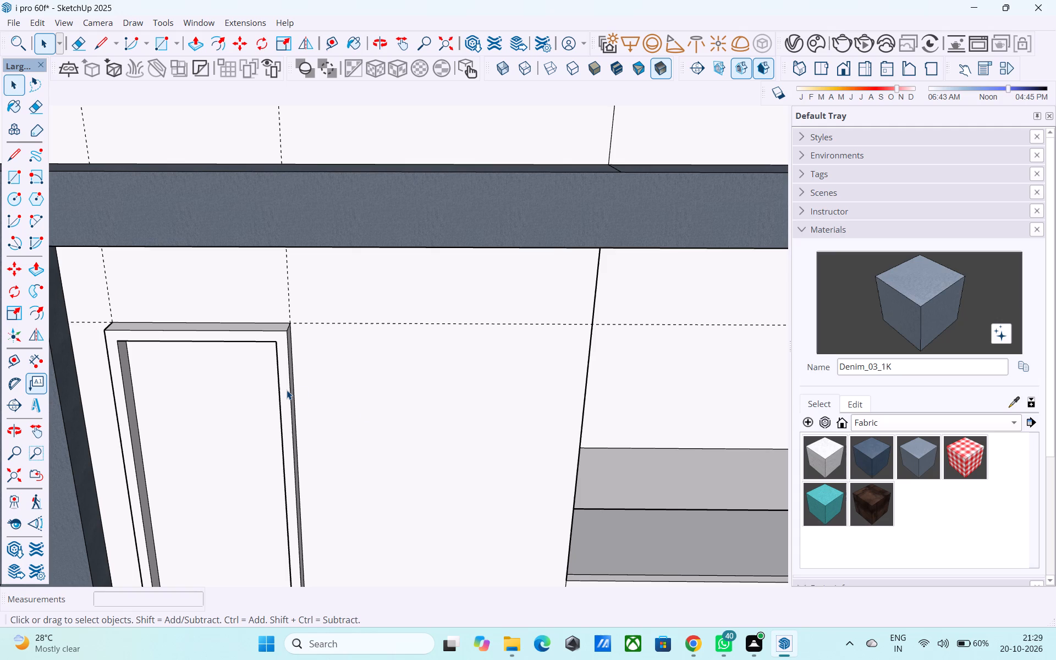
Examine the front facade with the tall framed window, band, balcony and rooftop room from several angles.
{"action": "scroll", "coordinate": [391, 411], "scroll_direction": "down", "scroll_amount": 4}
{"action": "middle_click_drag", "start_coordinate": [381, 409], "coordinate": [416, 301]}
{"action": "scroll", "coordinate": [405, 246], "scroll_direction": "down", "scroll_amount": 8}
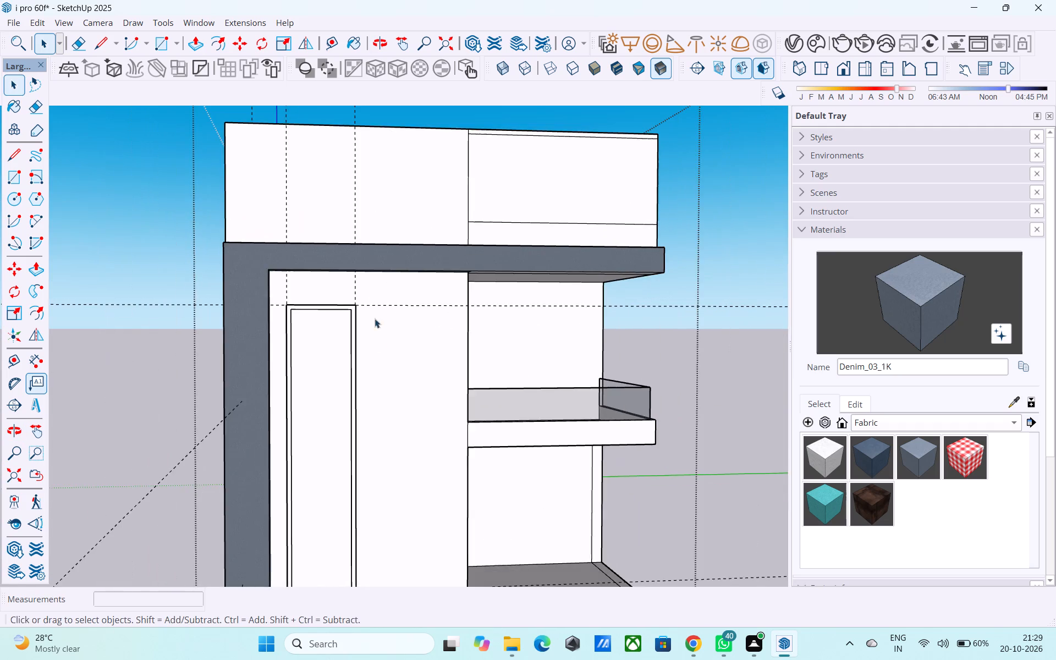
{"action": "scroll", "coordinate": [375, 318], "scroll_direction": "down", "scroll_amount": 3}
{"action": "middle_click_drag", "start_coordinate": [362, 376], "coordinate": [347, 343]}
{"action": "scroll", "coordinate": [306, 293], "scroll_direction": "down", "scroll_amount": 5}
{"action": "middle_click_drag", "start_coordinate": [307, 299], "coordinate": [180, 307]}
{"action": "scroll", "coordinate": [180, 307], "scroll_direction": "up", "scroll_amount": 6}
{"action": "scroll", "coordinate": [503, 294], "scroll_direction": "down", "scroll_amount": 3}
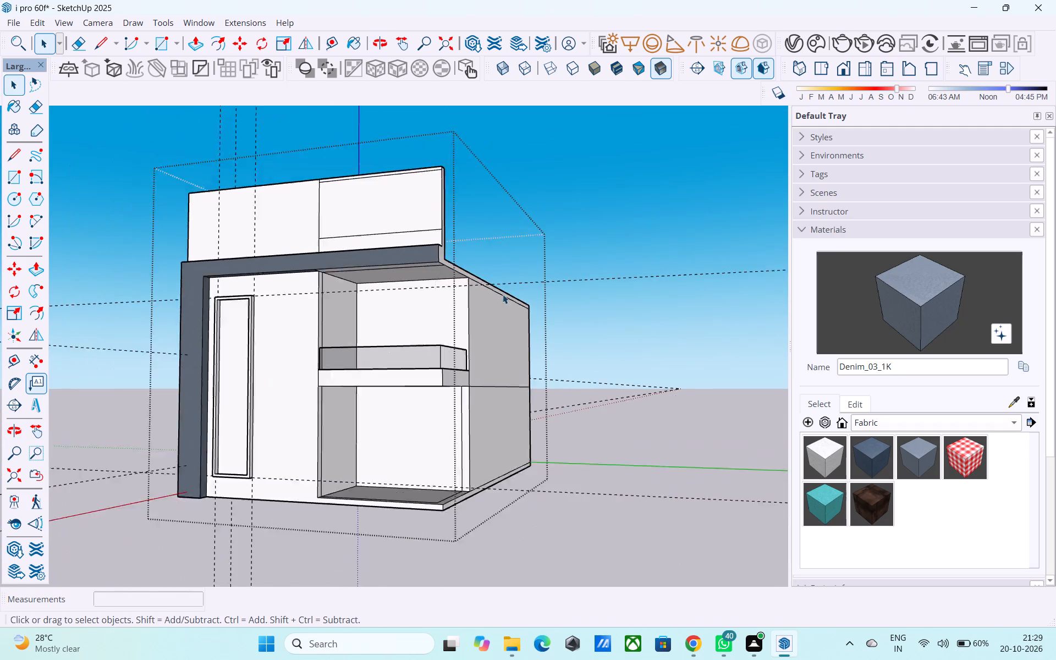
{"action": "scroll", "coordinate": [503, 294], "scroll_direction": "down", "scroll_amount": 2}
{"action": "middle_click_drag", "start_coordinate": [387, 321], "coordinate": [448, 339]}
{"action": "middle_click_drag", "start_coordinate": [452, 335], "coordinate": [442, 328]}
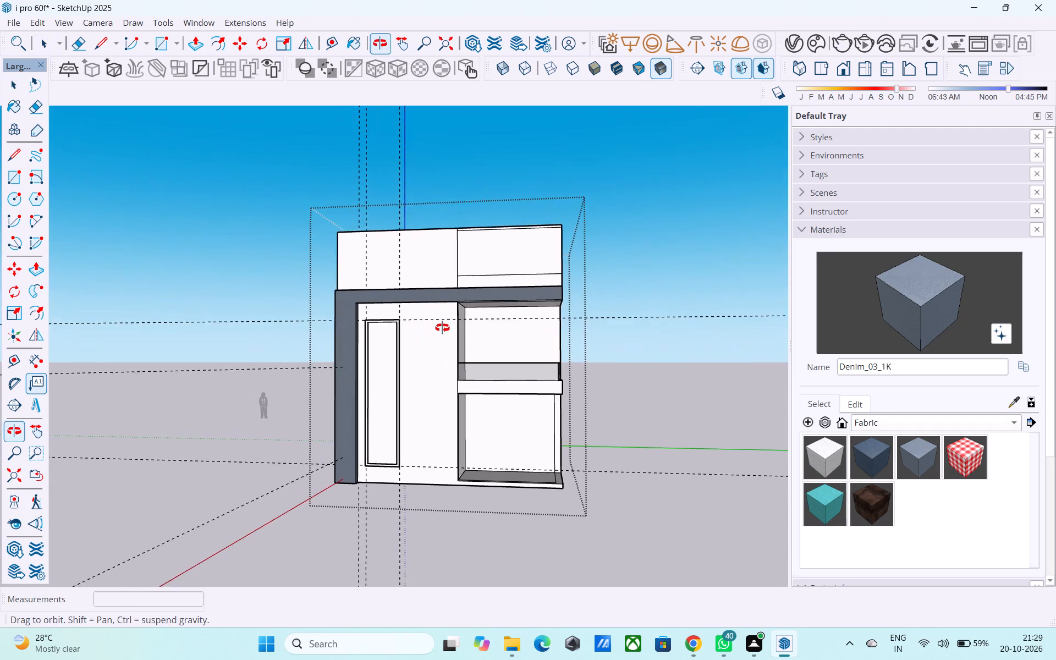
{"action": "middle_click_drag", "start_coordinate": [442, 328], "coordinate": [468, 327]}
{"action": "scroll", "coordinate": [468, 327], "scroll_direction": "up", "scroll_amount": 5}
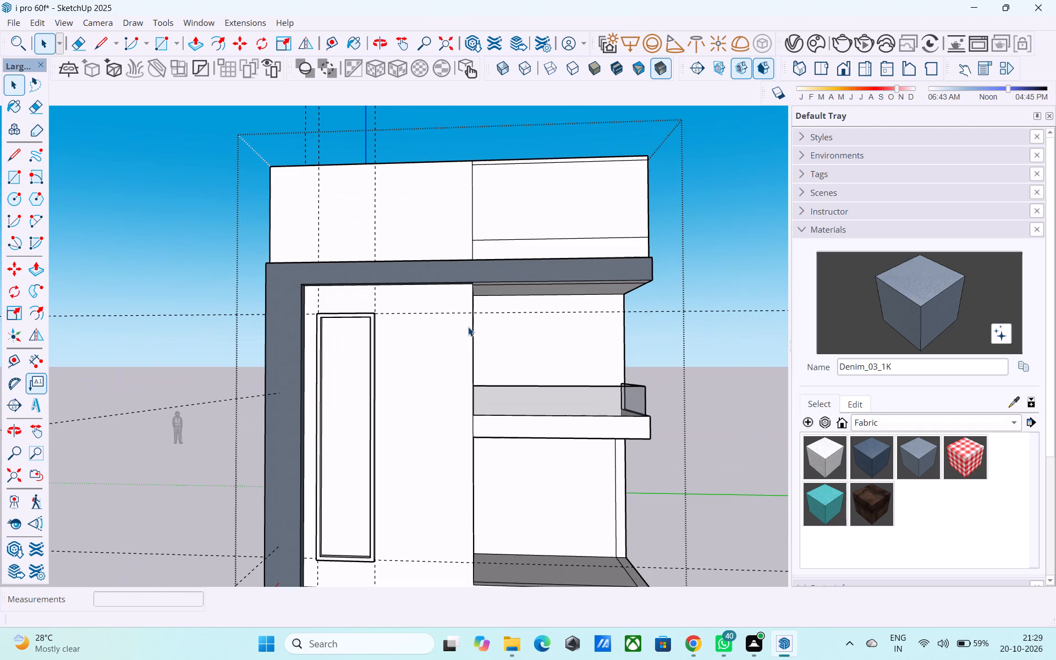
{"action": "scroll", "coordinate": [468, 327], "scroll_direction": "up", "scroll_amount": 1}
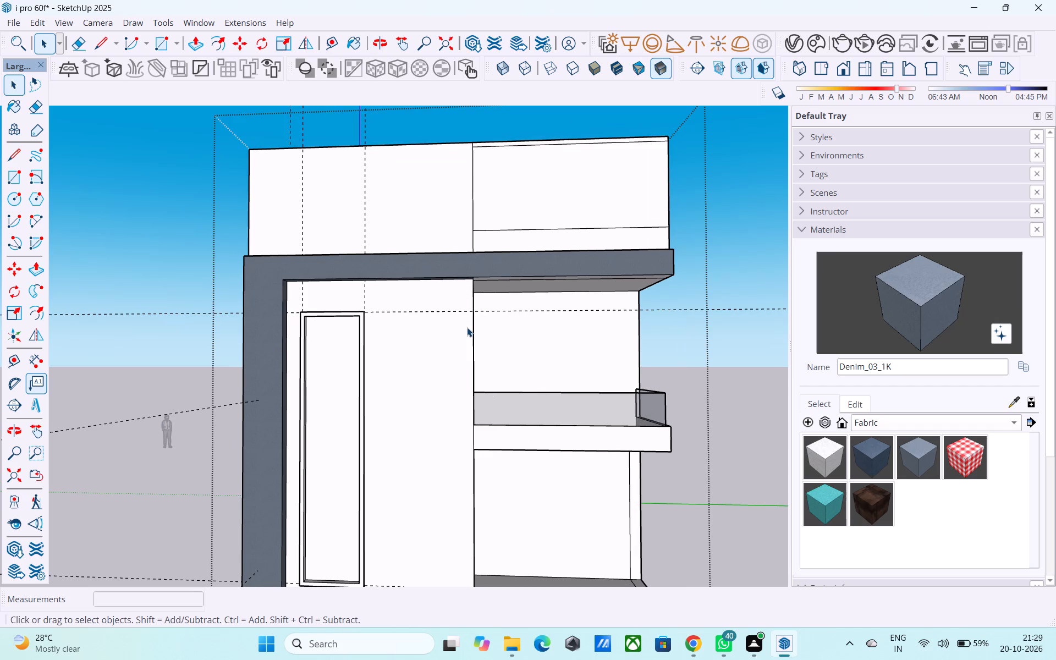
{"action": "middle_click_drag", "start_coordinate": [467, 327], "coordinate": [497, 334]}
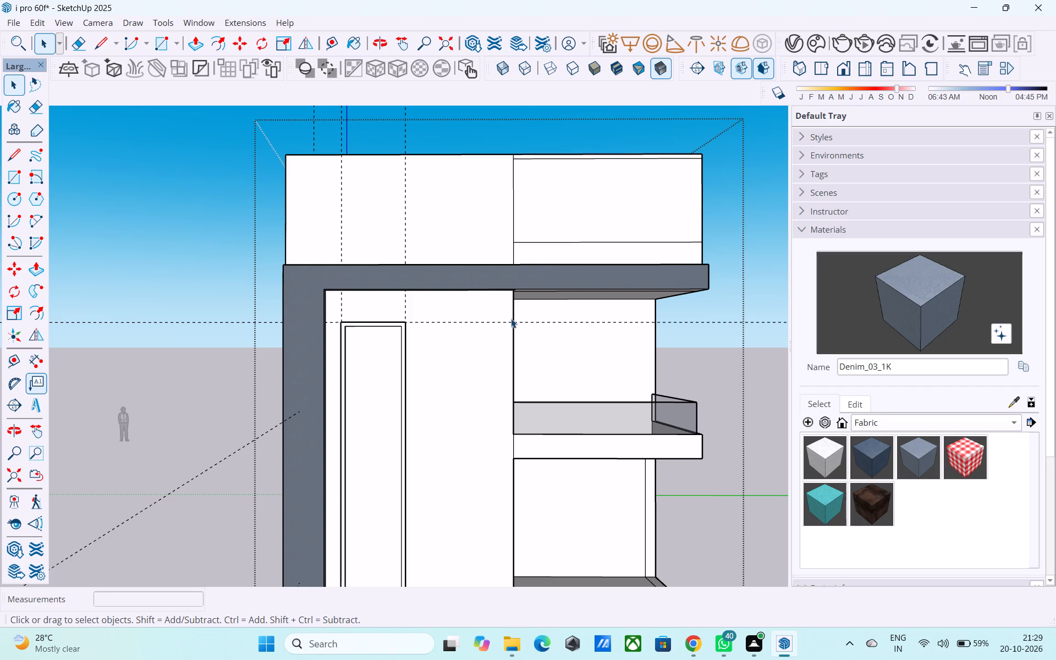
{"action": "scroll", "coordinate": [514, 311], "scroll_direction": "down", "scroll_amount": 4}
{"action": "middle_click_drag", "start_coordinate": [514, 311], "coordinate": [509, 325]}
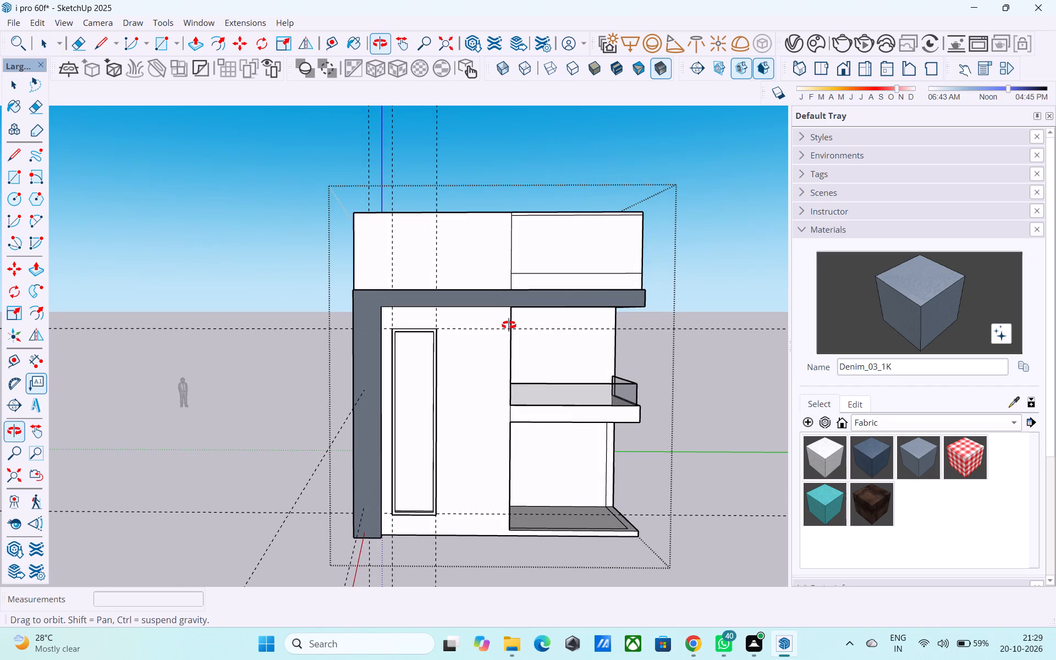
{"action": "middle_click_drag", "start_coordinate": [509, 325], "coordinate": [405, 362]}
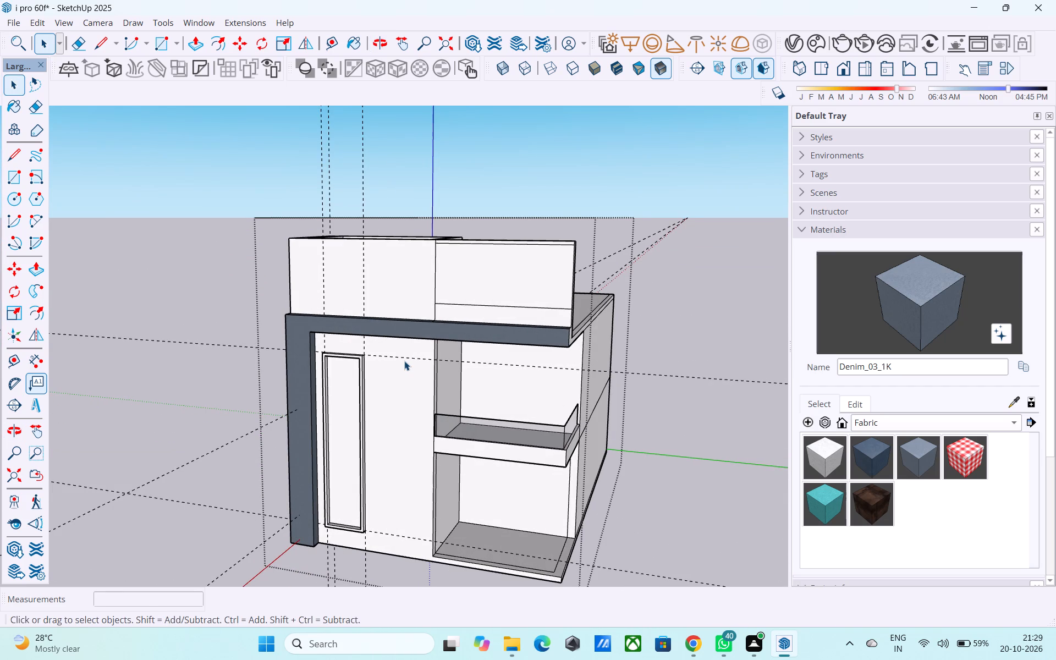
{"action": "middle_click_drag", "start_coordinate": [404, 361], "coordinate": [425, 328]}
{"action": "scroll", "coordinate": [402, 345], "scroll_direction": "up", "scroll_amount": 4}
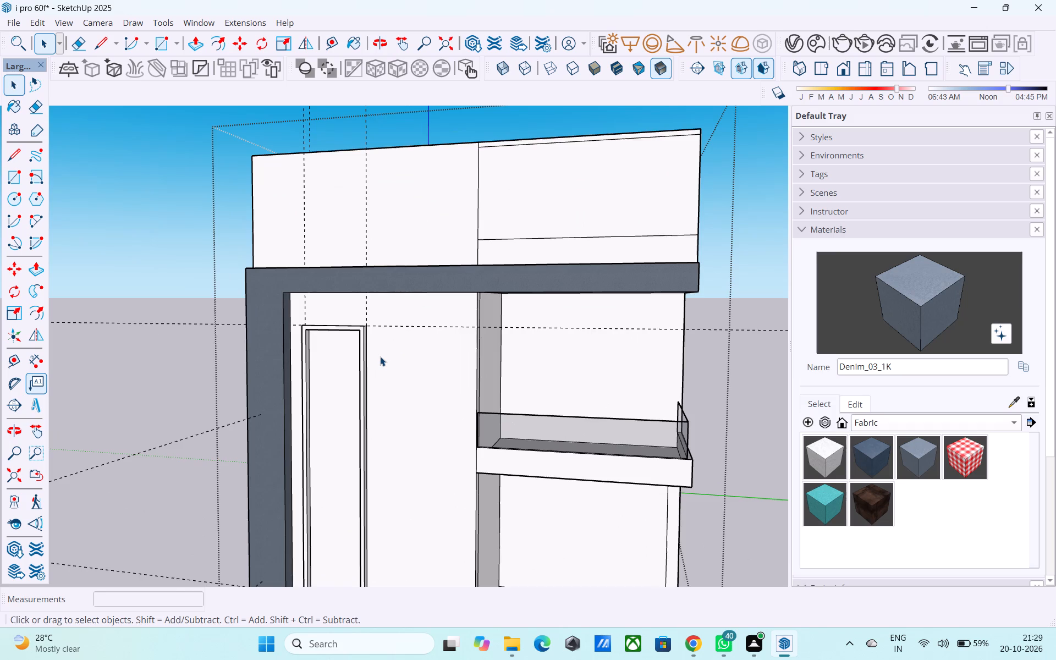
{"action": "scroll", "coordinate": [381, 356], "scroll_direction": "down", "scroll_amount": 8}
{"action": "middle_click_drag", "start_coordinate": [411, 343], "coordinate": [463, 340]}
{"action": "scroll", "coordinate": [806, 421], "scroll_direction": "up", "scroll_amount": 5}
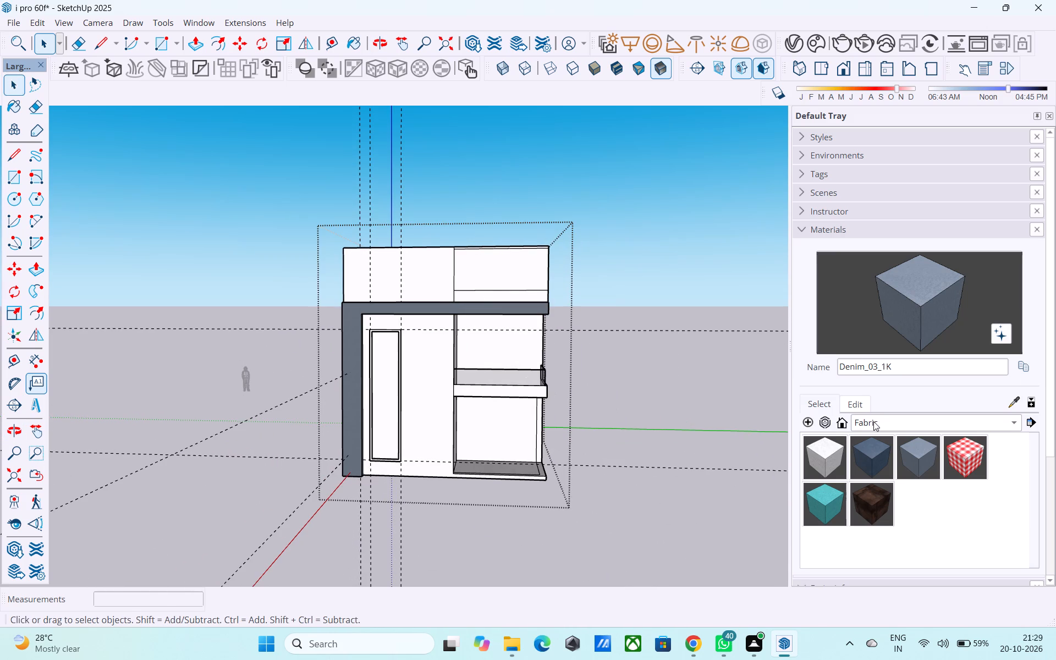
Paint the front wall face around the tall window with the Plaster_03_1K material from the Plaster collection.
{"action": "left_click", "coordinate": [875, 420]}
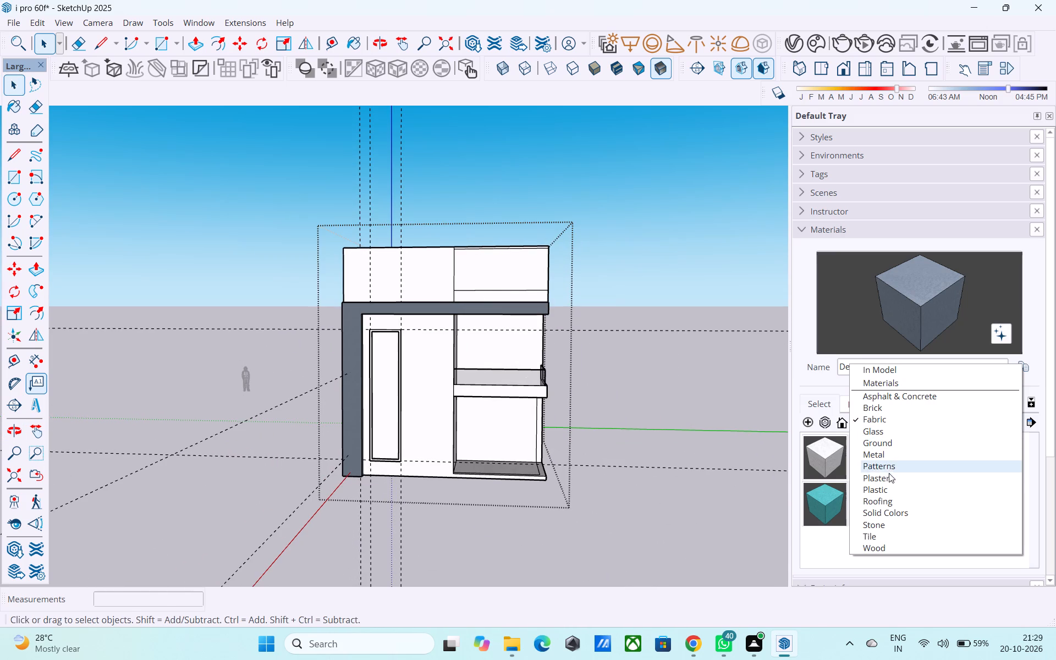
{"action": "left_click", "coordinate": [889, 475]}
{"action": "left_click", "coordinate": [876, 469]}
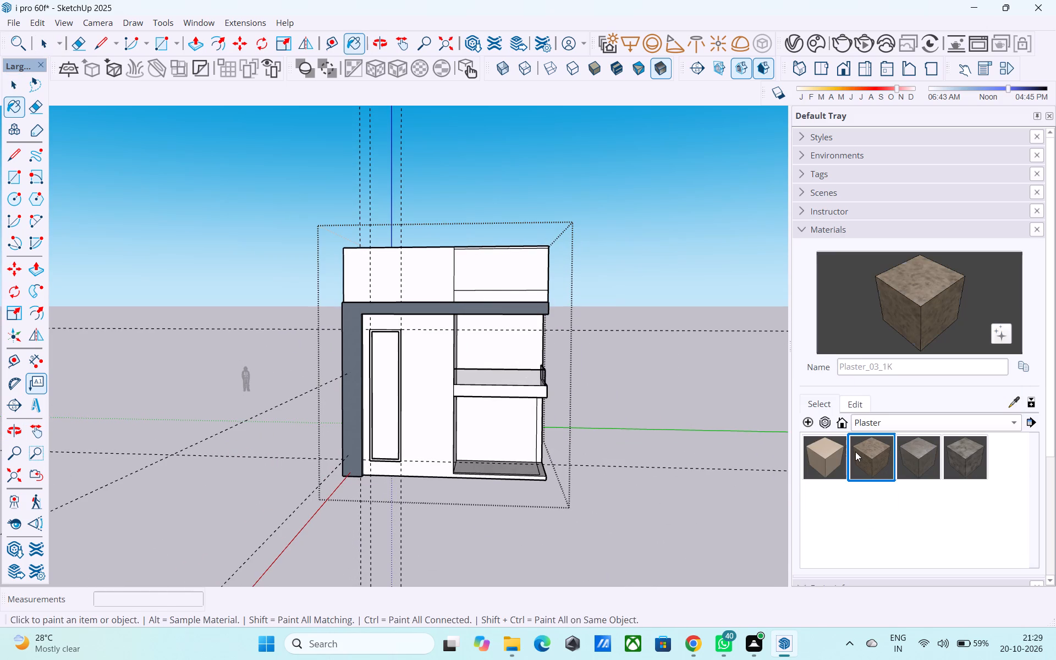
{"action": "left_click", "coordinate": [839, 452]}
{"action": "left_click", "coordinate": [854, 455]}
{"action": "scroll", "coordinate": [403, 333], "scroll_direction": "up", "scroll_amount": 9}
{"action": "middle_click_drag", "start_coordinate": [365, 336], "coordinate": [369, 306]}
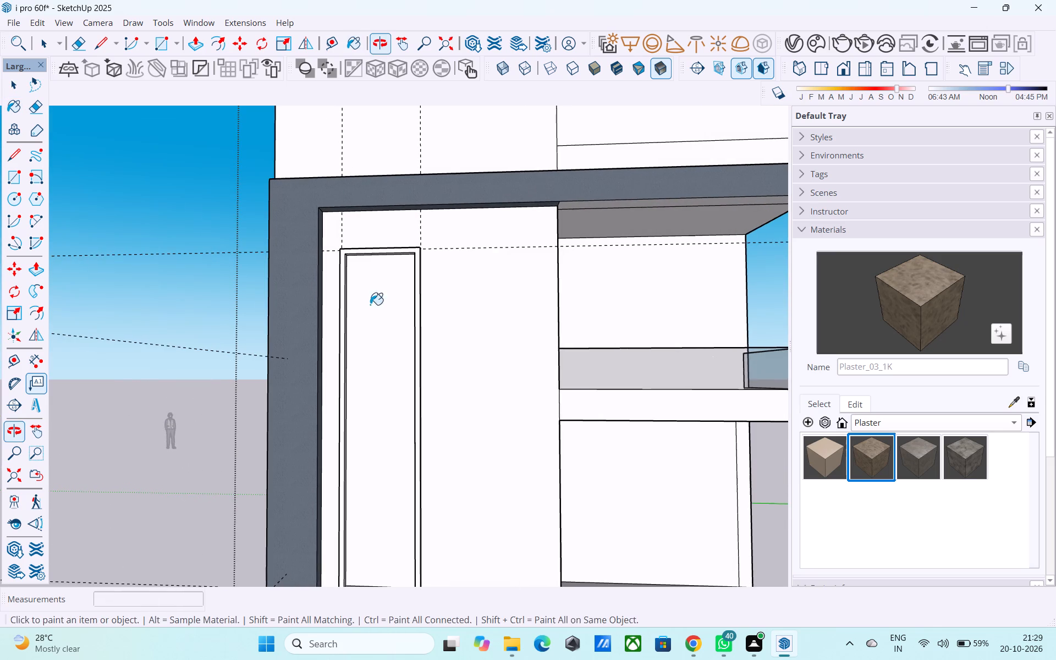
{"action": "left_click", "coordinate": [370, 238]}
{"action": "scroll", "coordinate": [362, 239], "scroll_direction": "down", "scroll_amount": 5}
{"action": "middle_click_drag", "start_coordinate": [365, 285], "coordinate": [371, 308]}
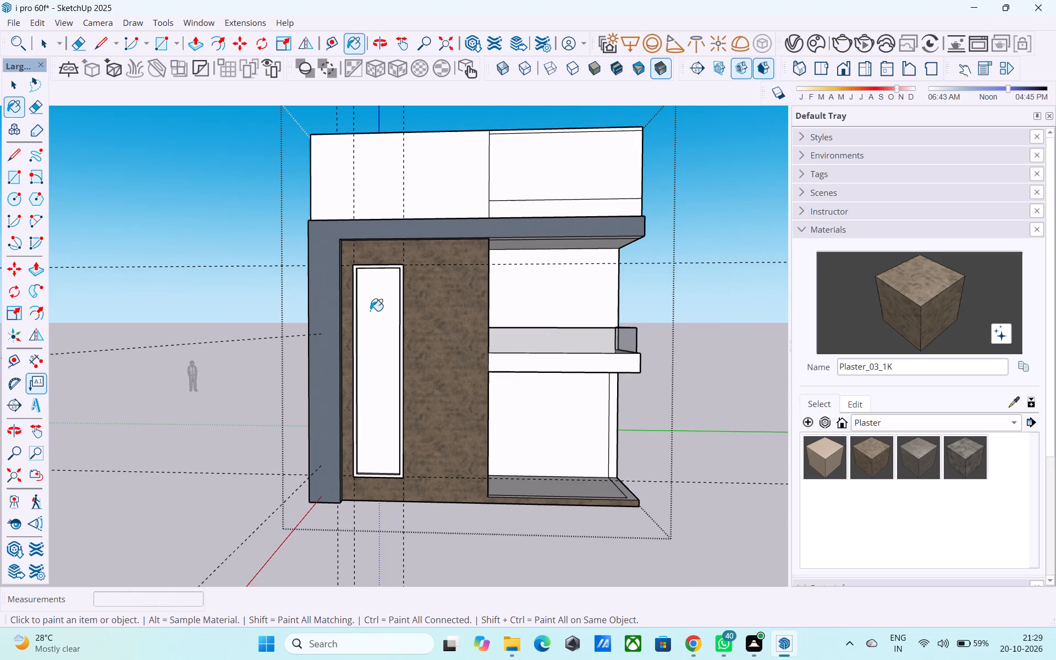
Draw a 3" line from the glass railing's top corner to the adjacent vertical edge of the plastered front wall.
{"action": "middle_click_drag", "start_coordinate": [370, 310], "coordinate": [343, 310]}
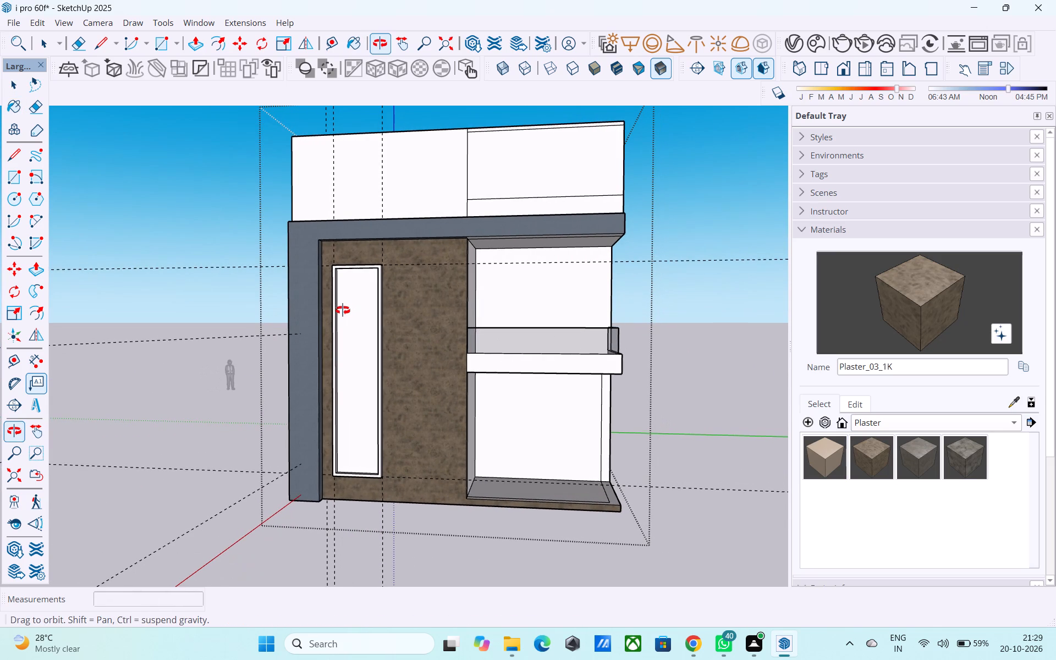
{"action": "middle_click_drag", "start_coordinate": [343, 310], "coordinate": [348, 313]}
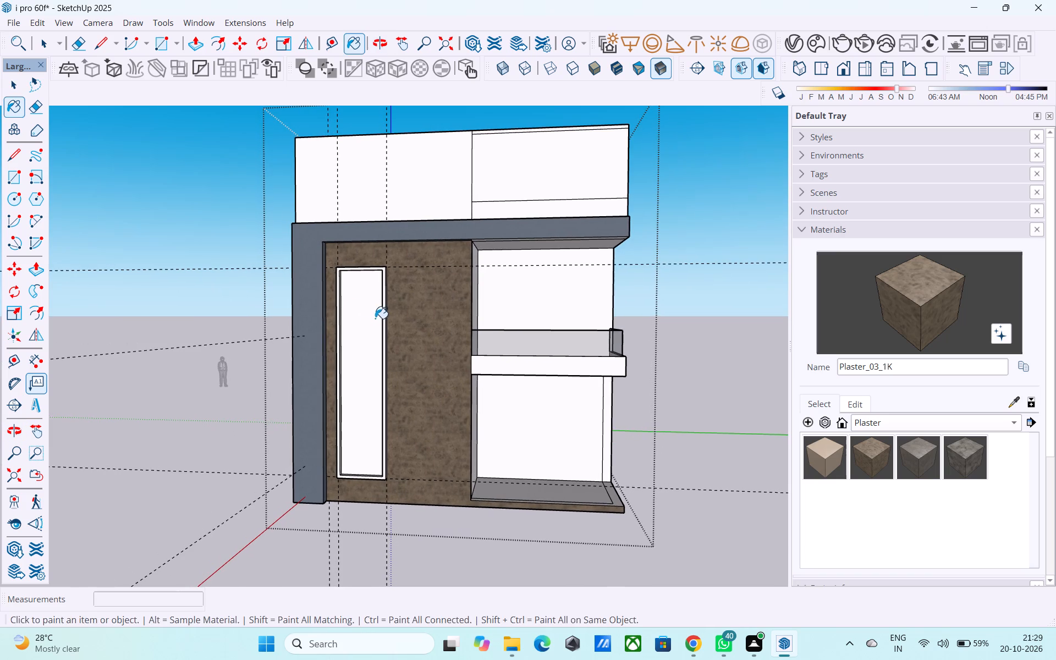
{"action": "middle_click_drag", "start_coordinate": [375, 318], "coordinate": [369, 311]}
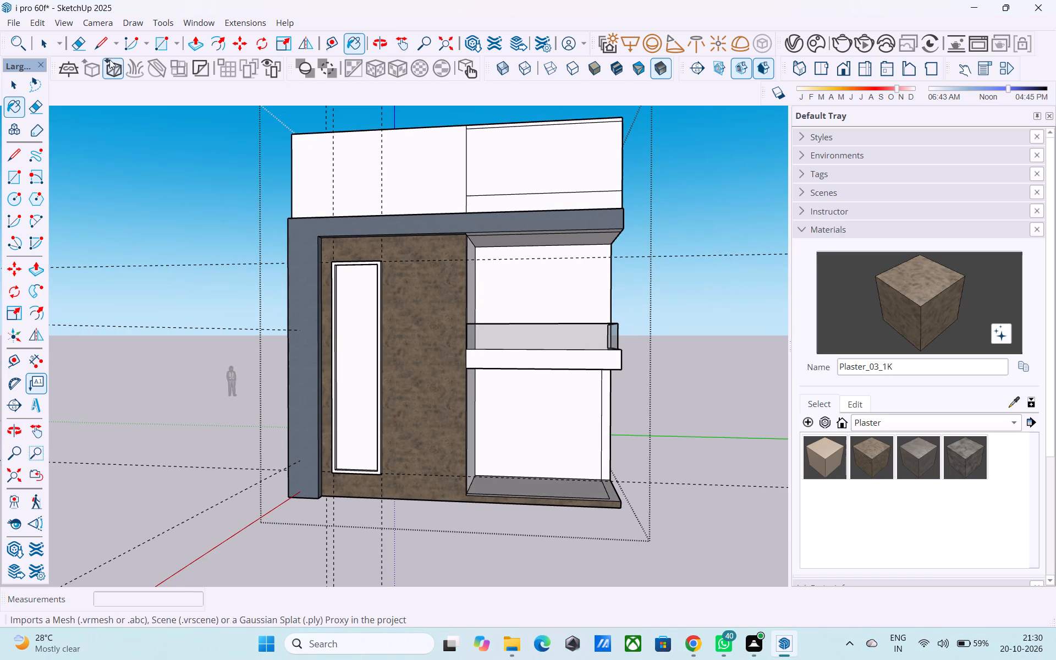
{"action": "left_click", "coordinate": [102, 49]}
{"action": "middle_click_drag", "start_coordinate": [322, 212], "coordinate": [226, 313]}
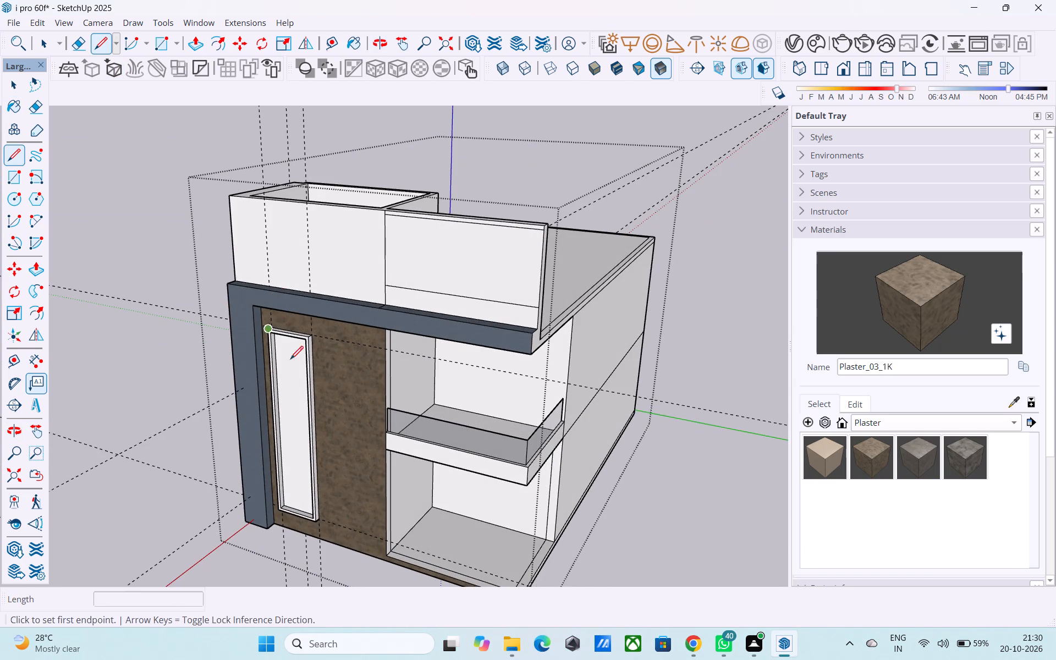
{"action": "middle_click_drag", "start_coordinate": [323, 425], "coordinate": [354, 391]}
{"action": "scroll", "coordinate": [287, 361], "scroll_direction": "down", "scroll_amount": 4}
{"action": "middle_click_drag", "start_coordinate": [326, 435], "coordinate": [384, 520]}
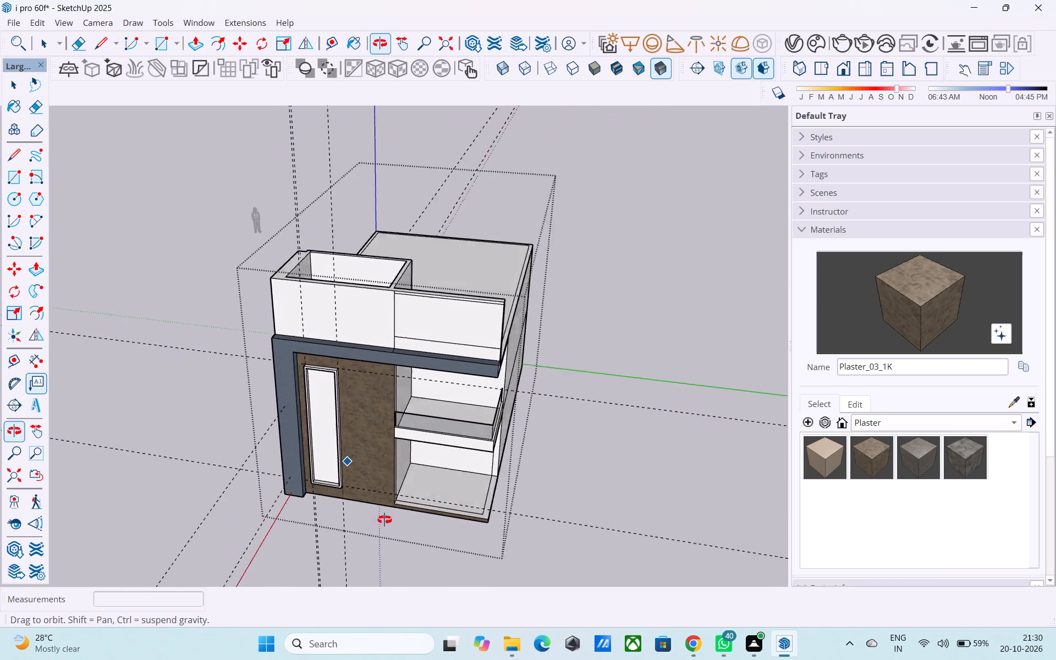
{"action": "middle_click_drag", "start_coordinate": [384, 520], "coordinate": [387, 518]}
{"action": "scroll", "coordinate": [392, 485], "scroll_direction": "up", "scroll_amount": 6}
{"action": "middle_click_drag", "start_coordinate": [394, 456], "coordinate": [398, 474]}
{"action": "middle_click_drag", "start_coordinate": [397, 474], "coordinate": [388, 410]}
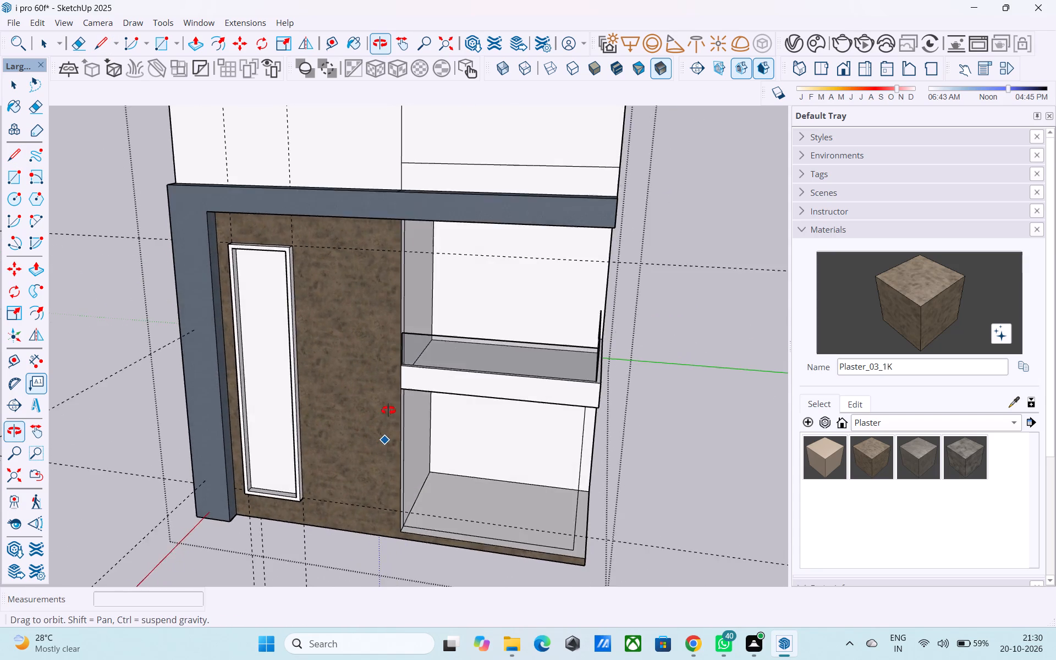
{"action": "middle_click_drag", "start_coordinate": [388, 410], "coordinate": [476, 353]}
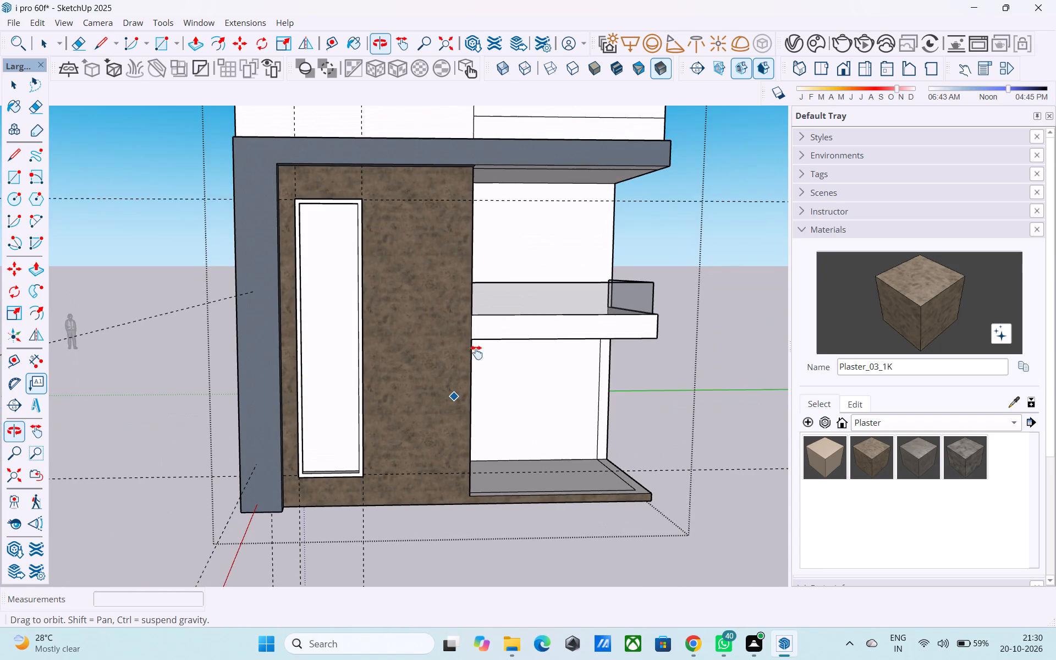
{"action": "middle_click_drag", "start_coordinate": [476, 353], "coordinate": [490, 445]}
{"action": "middle_click_drag", "start_coordinate": [492, 424], "coordinate": [433, 436]}
{"action": "scroll", "coordinate": [364, 405], "scroll_direction": "up", "scroll_amount": 4}
{"action": "middle_click_drag", "start_coordinate": [382, 398], "coordinate": [234, 437]}
{"action": "scroll", "coordinate": [368, 431], "scroll_direction": "up", "scroll_amount": 8}
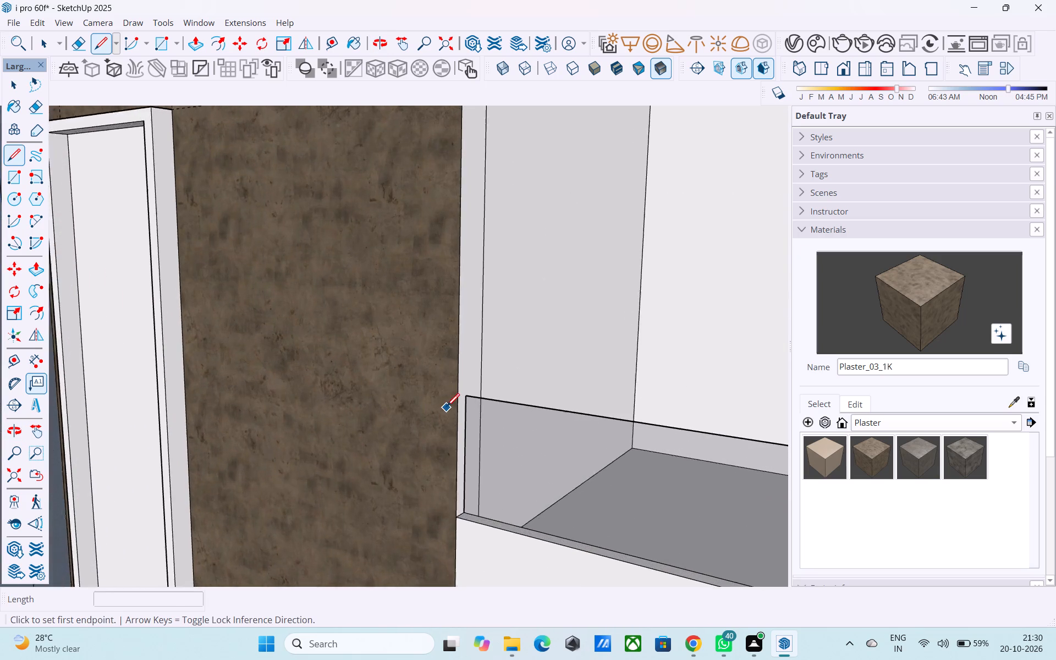
{"action": "scroll", "coordinate": [447, 408], "scroll_direction": "up", "scroll_amount": 5}
{"action": "left_click", "coordinate": [474, 393]}
{"action": "left_click", "coordinate": [459, 394]}
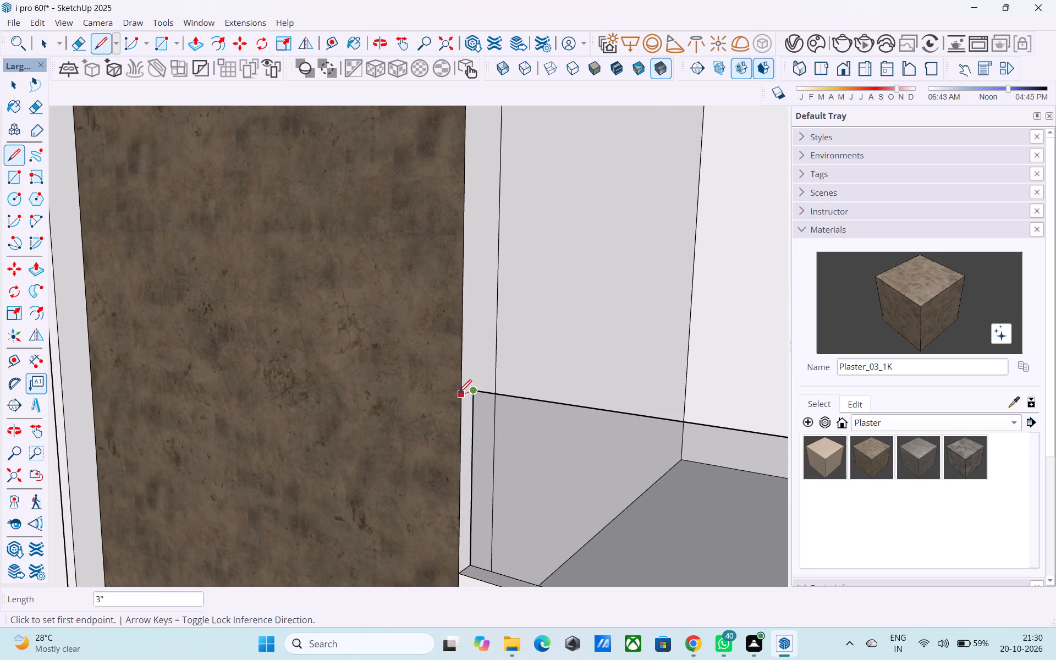
Draw a 6' horizontal line across the plastered front wall from its edge at railing height toward the tall window.
{"action": "left_click", "coordinate": [459, 397]}
{"action": "scroll", "coordinate": [296, 357], "scroll_direction": "down", "scroll_amount": 6}
{"action": "middle_click_drag", "start_coordinate": [295, 358], "coordinate": [342, 373]}
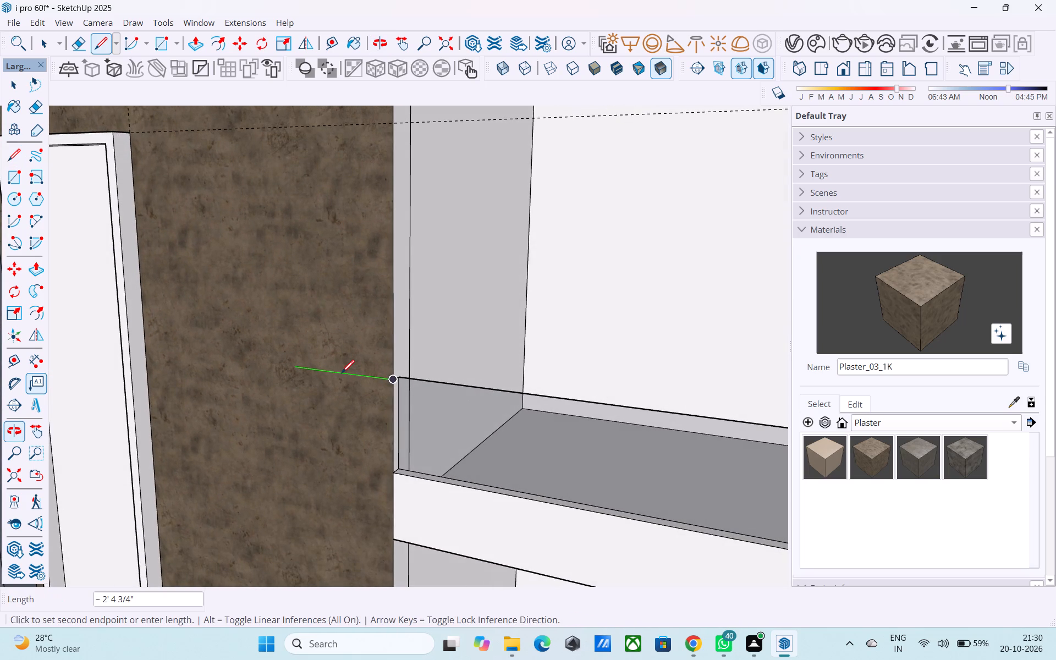
{"action": "middle_click_drag", "start_coordinate": [263, 375], "coordinate": [391, 429]}
{"action": "scroll", "coordinate": [356, 403], "scroll_direction": "down", "scroll_amount": 4}
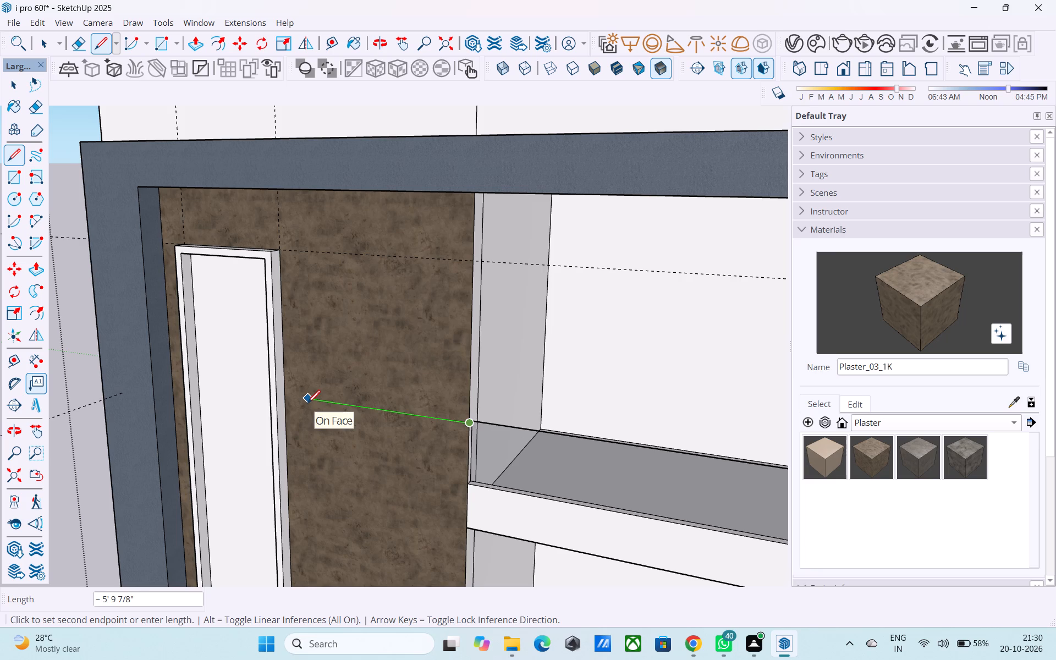
{"action": "key", "text": "6"}
{"action": "key", "text": "apostrophe"}
{"action": "key", "text": "Return"}
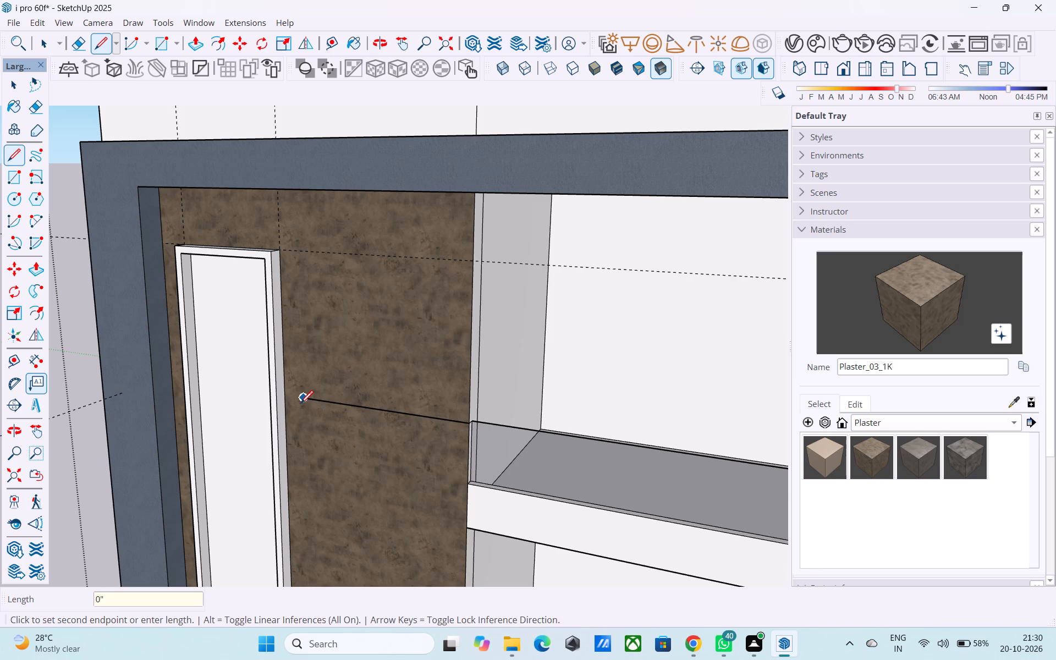
Draw a diagonal line about 9' 2 5/8" long from the horizontal line's free end to the plastered wall's upper corner beneath the band.
{"action": "scroll", "coordinate": [310, 419], "scroll_direction": "down", "scroll_amount": 2}
{"action": "middle_click_drag", "start_coordinate": [310, 422], "coordinate": [331, 394]}
{"action": "scroll", "coordinate": [409, 225], "scroll_direction": "up", "scroll_amount": 3}
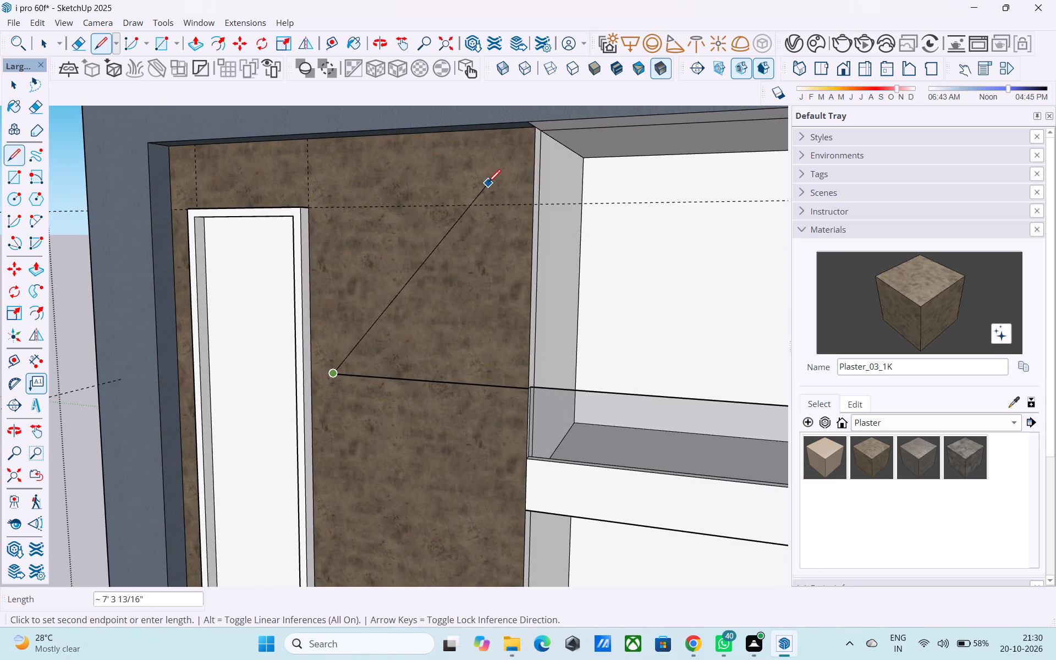
{"action": "middle_click_drag", "start_coordinate": [487, 183], "coordinate": [465, 201], "text": "shift"}
{"action": "scroll", "coordinate": [439, 232], "scroll_direction": "up", "scroll_amount": 4}
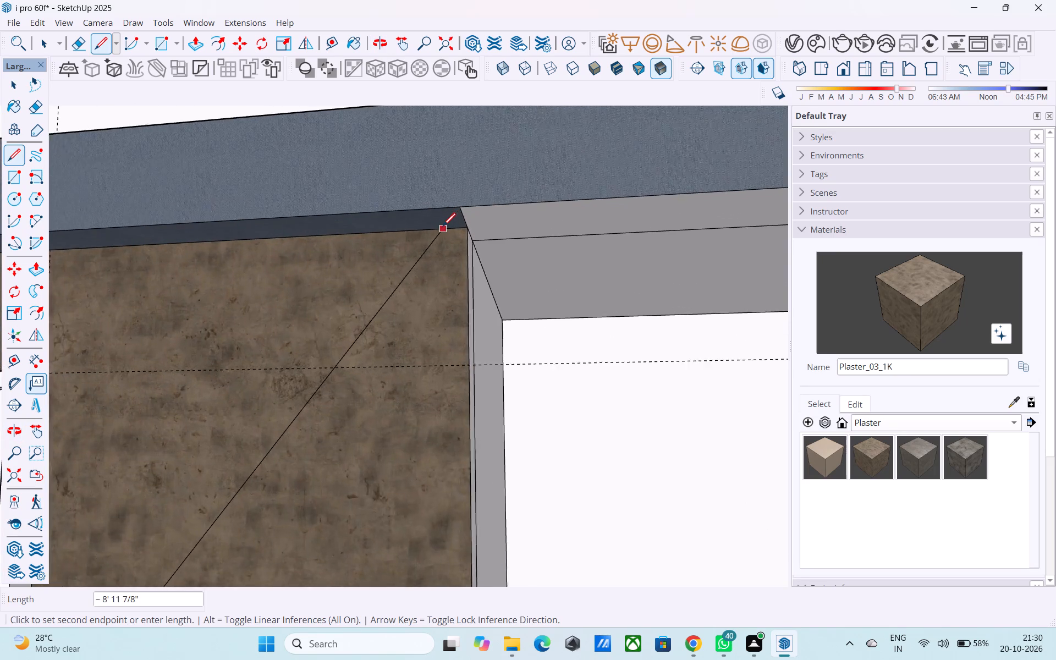
{"action": "scroll", "coordinate": [443, 227], "scroll_direction": "up", "scroll_amount": 9}
{"action": "left_click", "coordinate": [488, 229]}
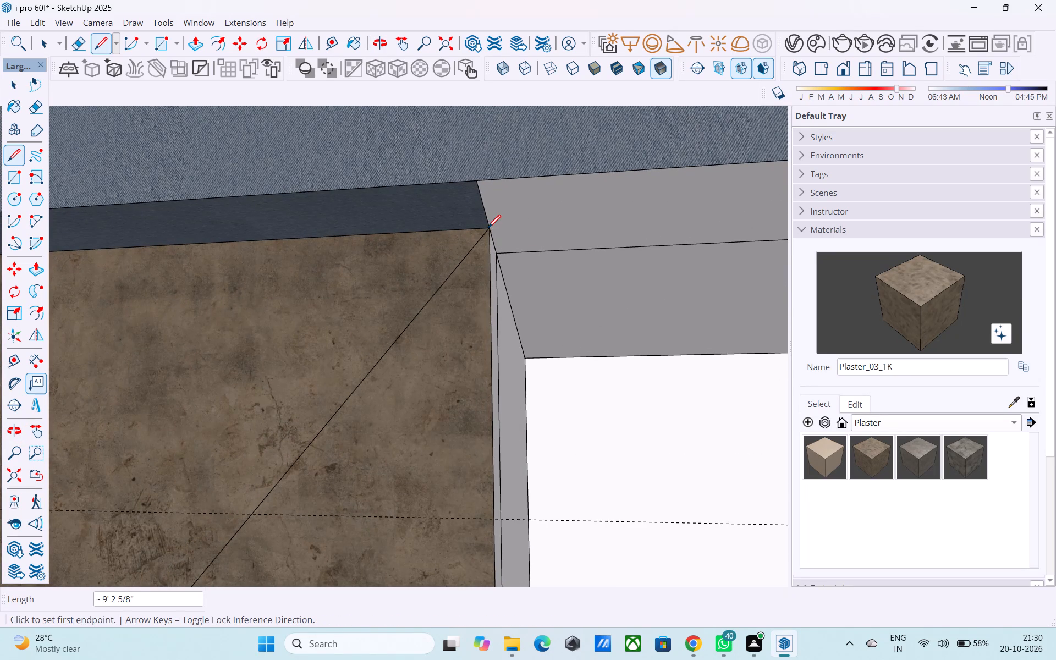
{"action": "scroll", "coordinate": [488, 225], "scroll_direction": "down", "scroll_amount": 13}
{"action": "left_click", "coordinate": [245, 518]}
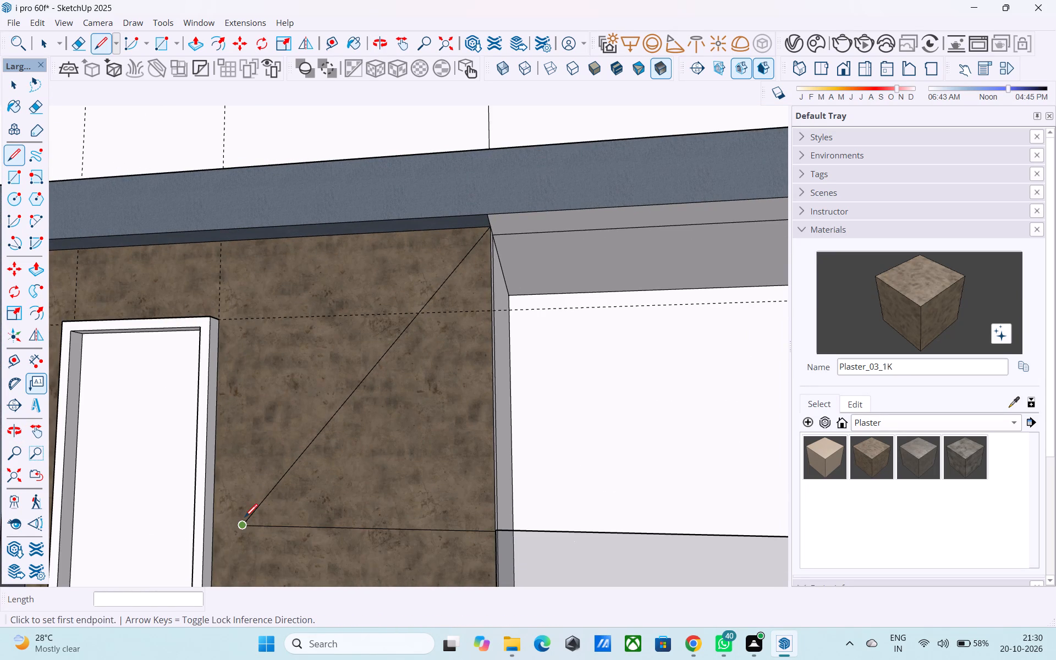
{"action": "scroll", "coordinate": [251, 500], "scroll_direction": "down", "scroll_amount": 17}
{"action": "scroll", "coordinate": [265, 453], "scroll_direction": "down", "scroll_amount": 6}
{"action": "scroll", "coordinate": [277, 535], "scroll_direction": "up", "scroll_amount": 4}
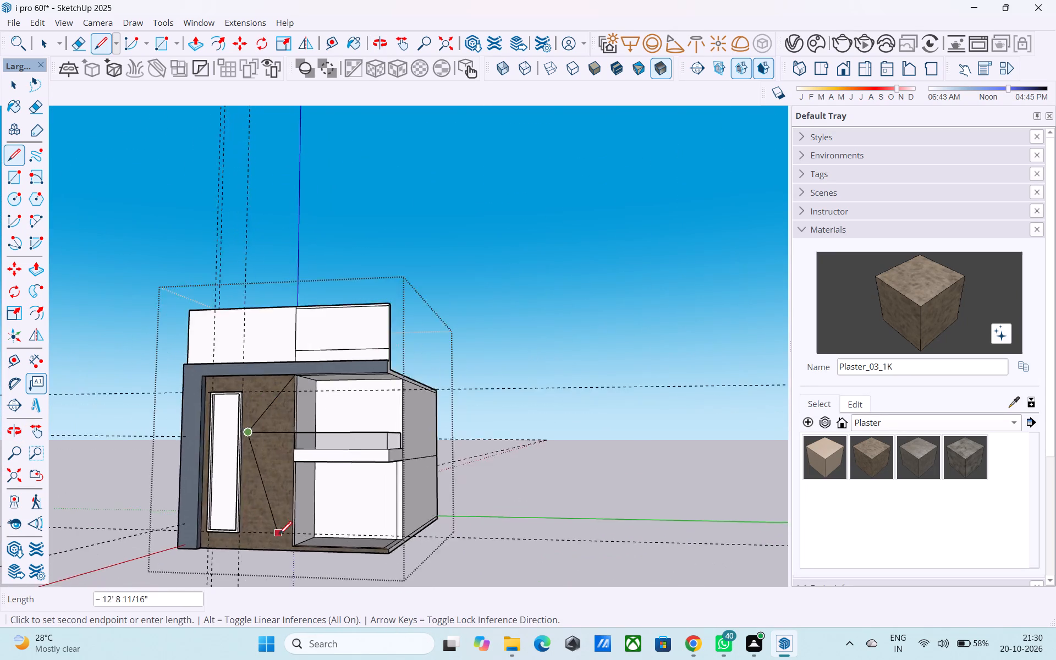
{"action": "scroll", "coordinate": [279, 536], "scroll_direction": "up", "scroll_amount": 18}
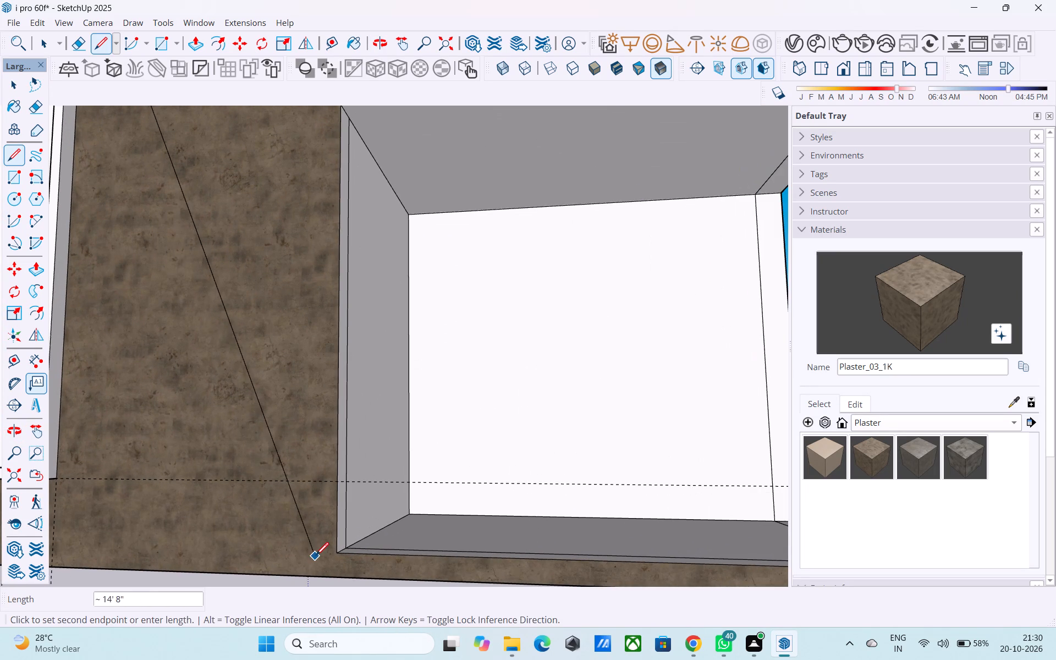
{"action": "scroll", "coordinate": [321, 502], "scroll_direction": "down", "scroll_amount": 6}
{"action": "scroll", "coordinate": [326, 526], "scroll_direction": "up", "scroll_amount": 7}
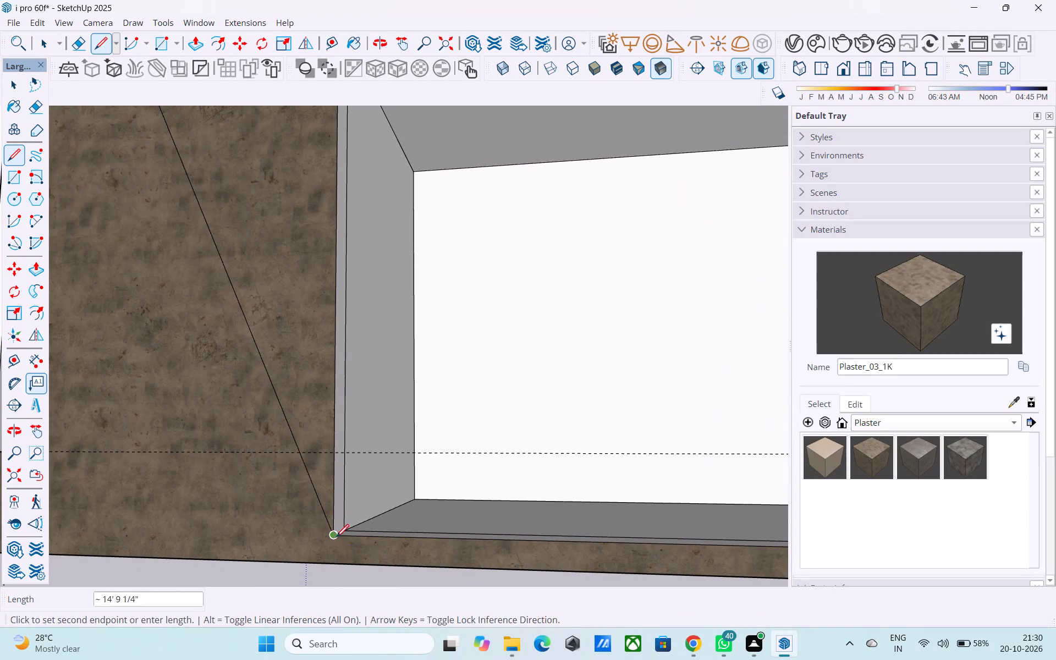
Draw a 6" vertical line from the ground-floor bay's lower corner to the bottom edge of the plastered front wall.
{"action": "key", "text": "l"}
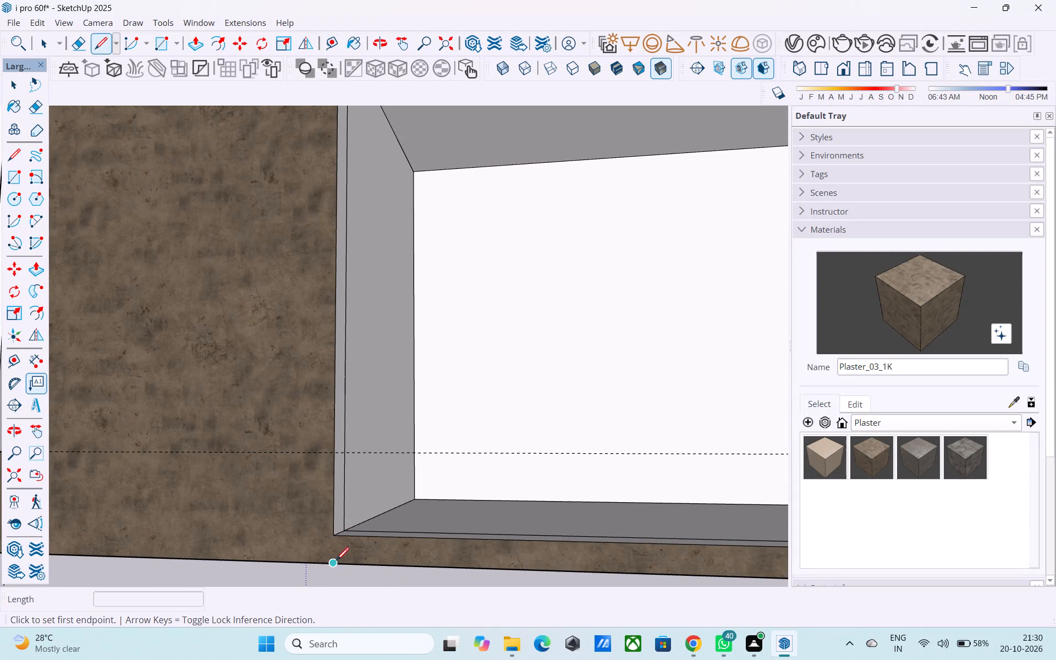
{"action": "left_click", "coordinate": [339, 533]}
{"action": "left_click", "coordinate": [336, 559]}
{"action": "left_click", "coordinate": [331, 565]}
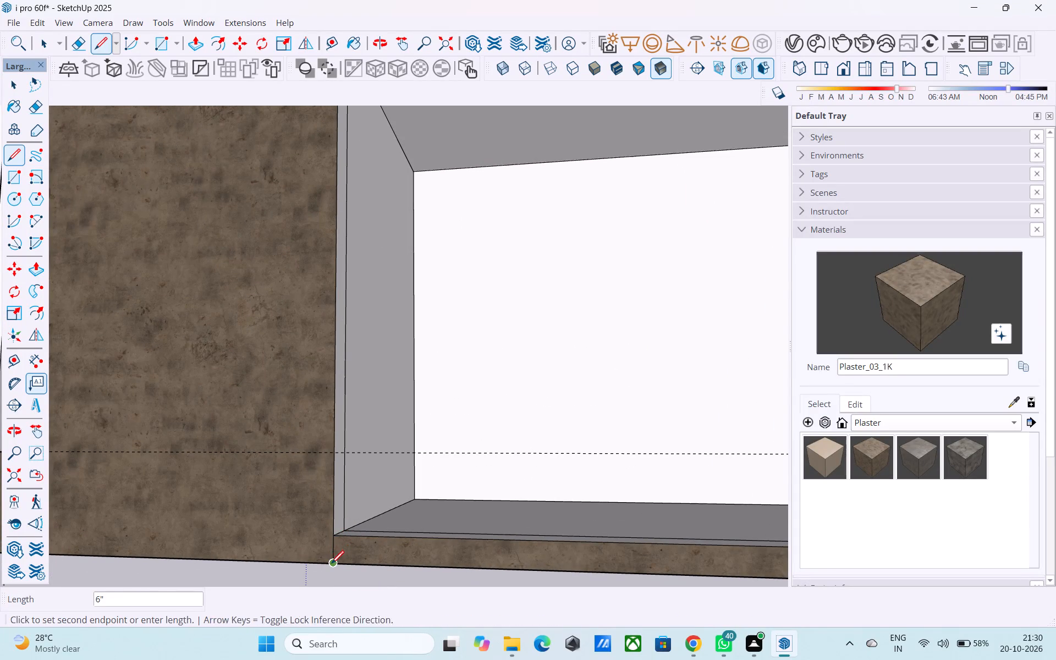
Draw a diagonal line about 15' 2 3/4" long from the wall's bottom edge to the horizontal line's free end.
{"action": "scroll", "coordinate": [300, 444], "scroll_direction": "down", "scroll_amount": 12}
{"action": "scroll", "coordinate": [238, 305], "scroll_direction": "up", "scroll_amount": 4}
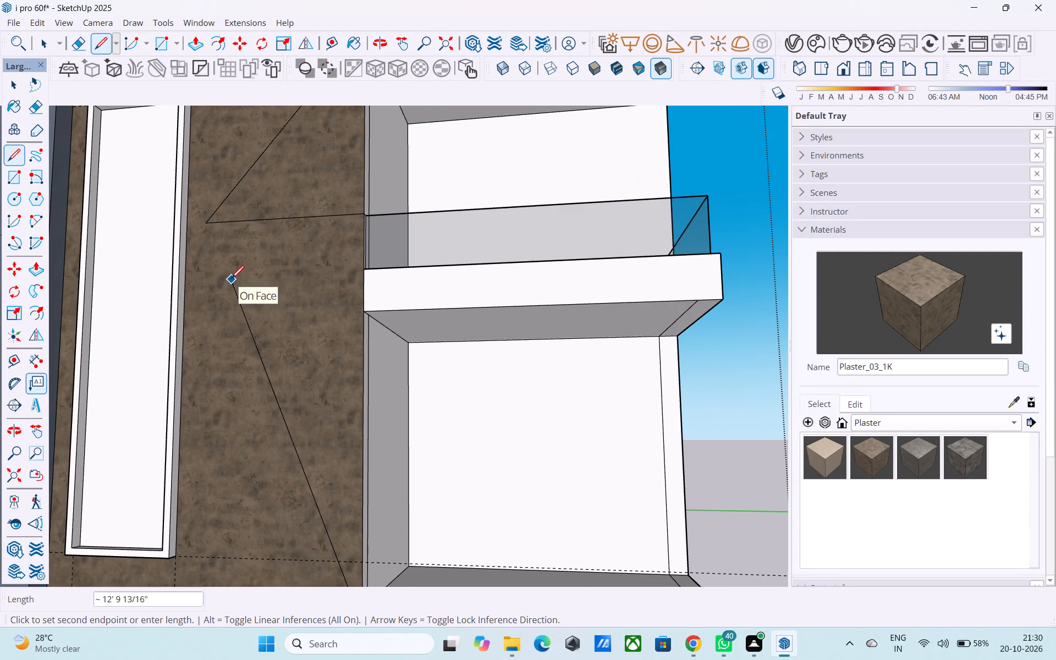
{"action": "left_click", "coordinate": [212, 224]}
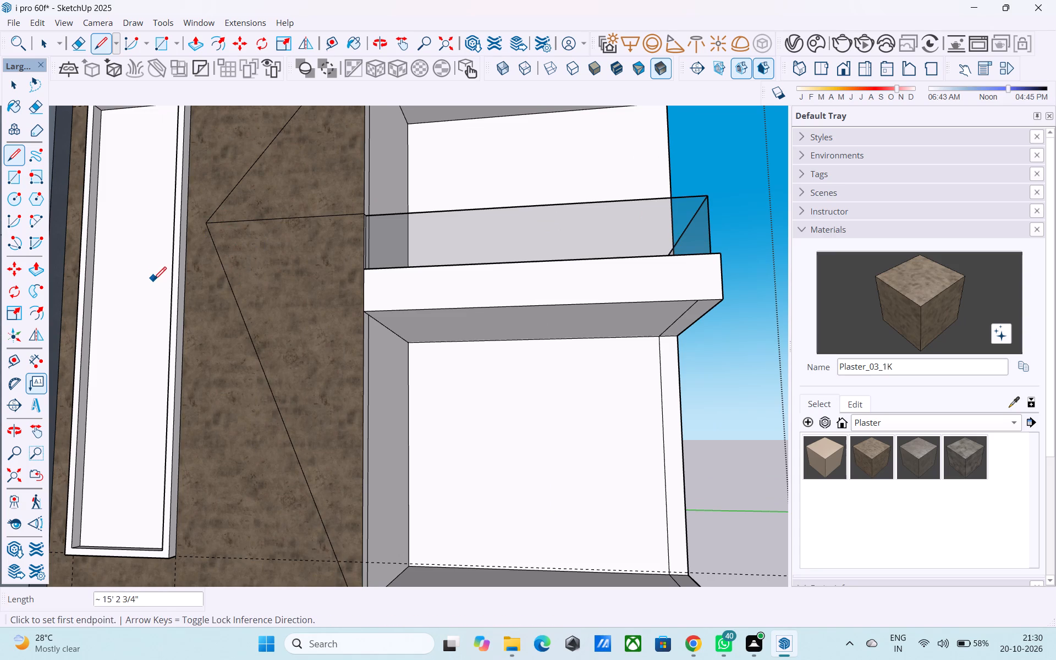
Erase the horizontal line dividing the triangle between the two diagonals on the front wall.
{"action": "scroll", "coordinate": [152, 283], "scroll_direction": "down", "scroll_amount": 5}
{"action": "middle_click_drag", "start_coordinate": [149, 296], "coordinate": [167, 343]}
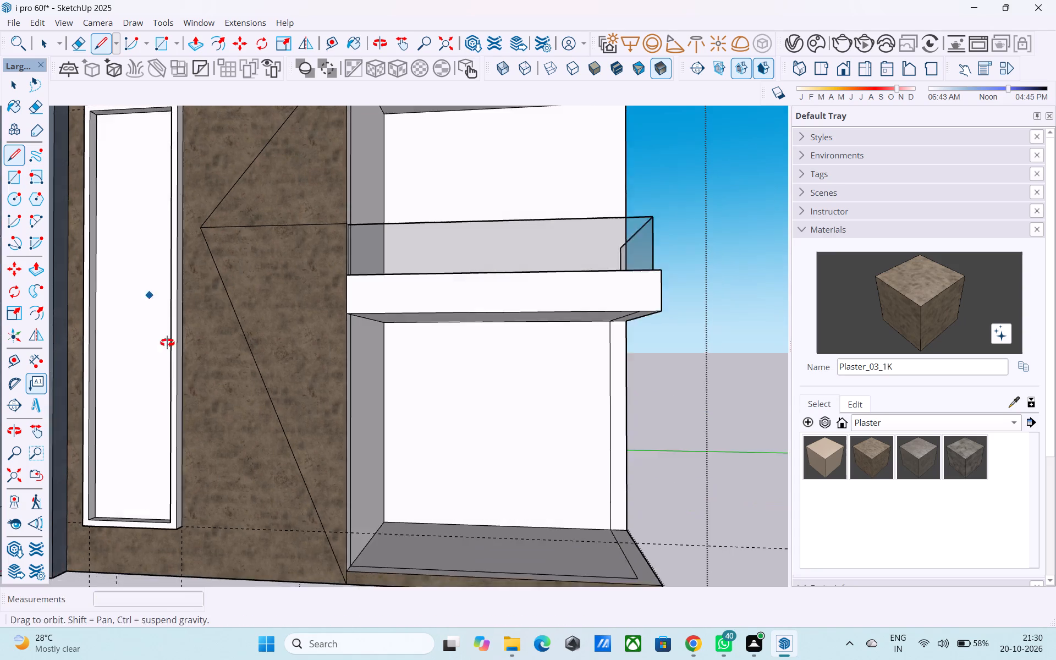
{"action": "middle_click_drag", "start_coordinate": [167, 343], "coordinate": [187, 397]}
{"action": "scroll", "coordinate": [173, 365], "scroll_direction": "down", "scroll_amount": 1}
{"action": "scroll", "coordinate": [257, 348], "scroll_direction": "down", "scroll_amount": 5}
{"action": "middle_click_drag", "start_coordinate": [260, 376], "coordinate": [274, 394]}
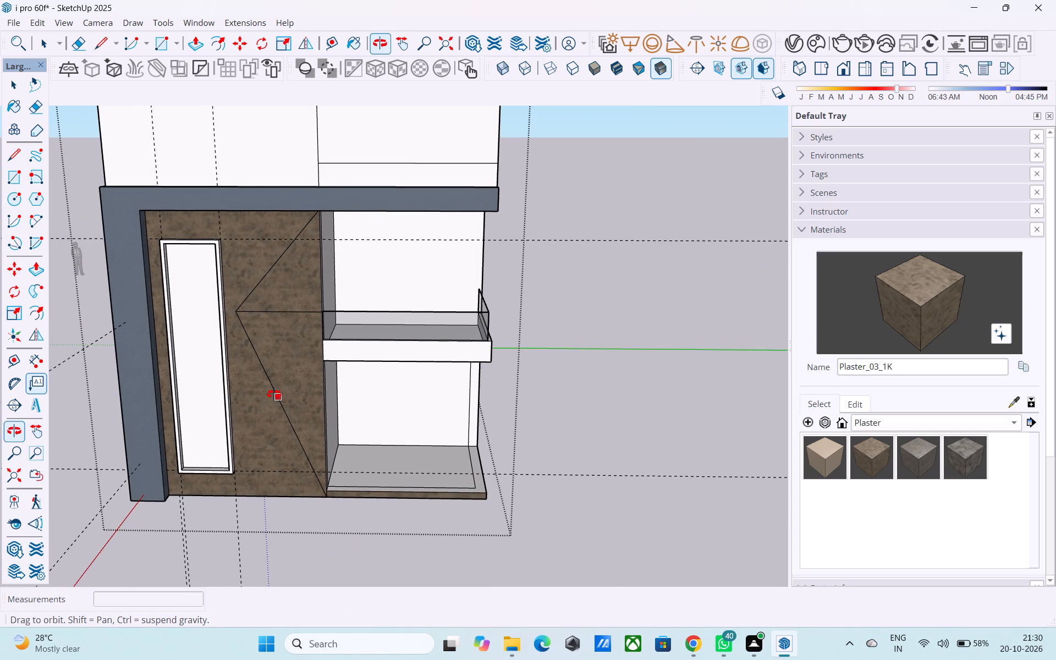
{"action": "middle_click_drag", "start_coordinate": [274, 394], "coordinate": [227, 180]}
{"action": "scroll", "coordinate": [228, 193], "scroll_direction": "up", "scroll_amount": 1}
{"action": "middle_click_drag", "start_coordinate": [232, 169], "coordinate": [288, 392]}
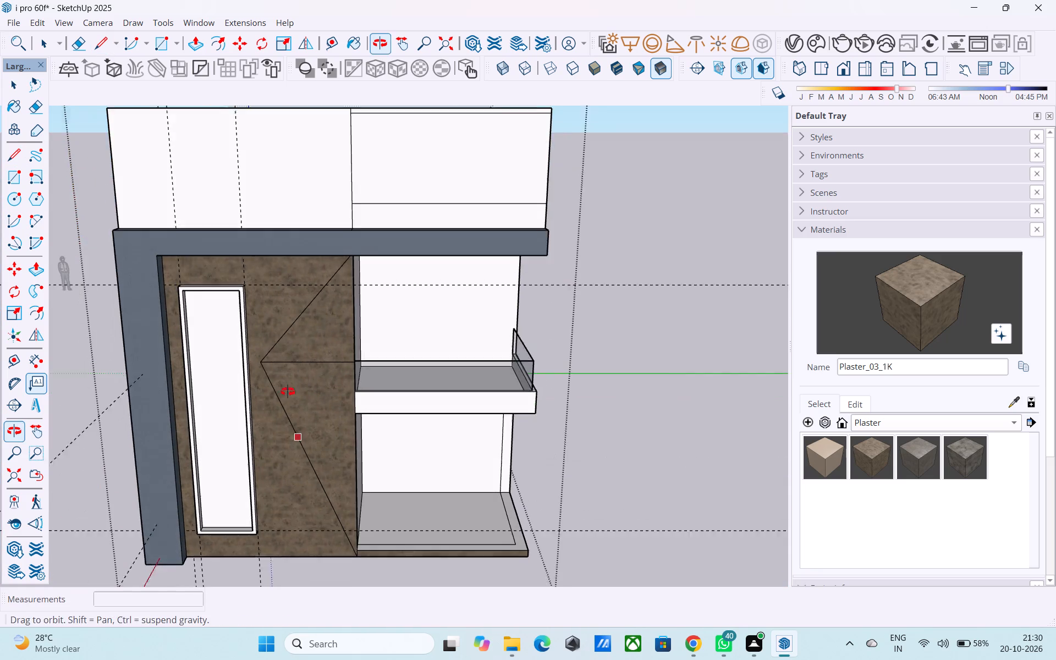
{"action": "middle_click_drag", "start_coordinate": [288, 392], "coordinate": [288, 394]}
{"action": "left_click", "coordinate": [79, 38]}
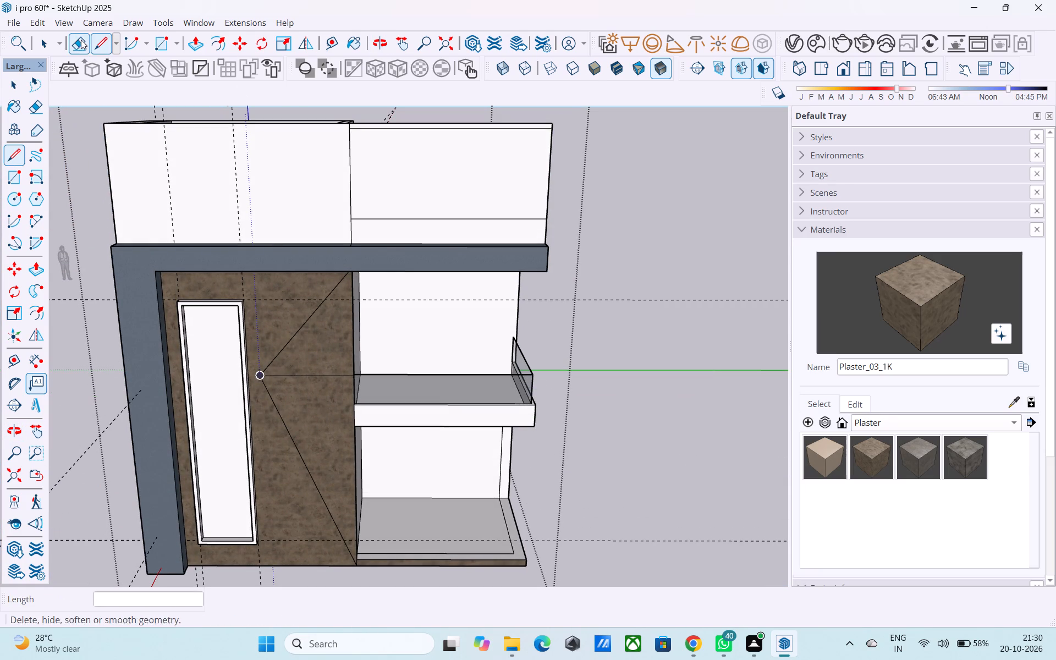
{"action": "scroll", "coordinate": [169, 148], "scroll_direction": "down", "scroll_amount": 6}
{"action": "scroll", "coordinate": [250, 282], "scroll_direction": "up", "scroll_amount": 4}
{"action": "left_click_drag", "start_coordinate": [261, 293], "coordinate": [267, 312]}
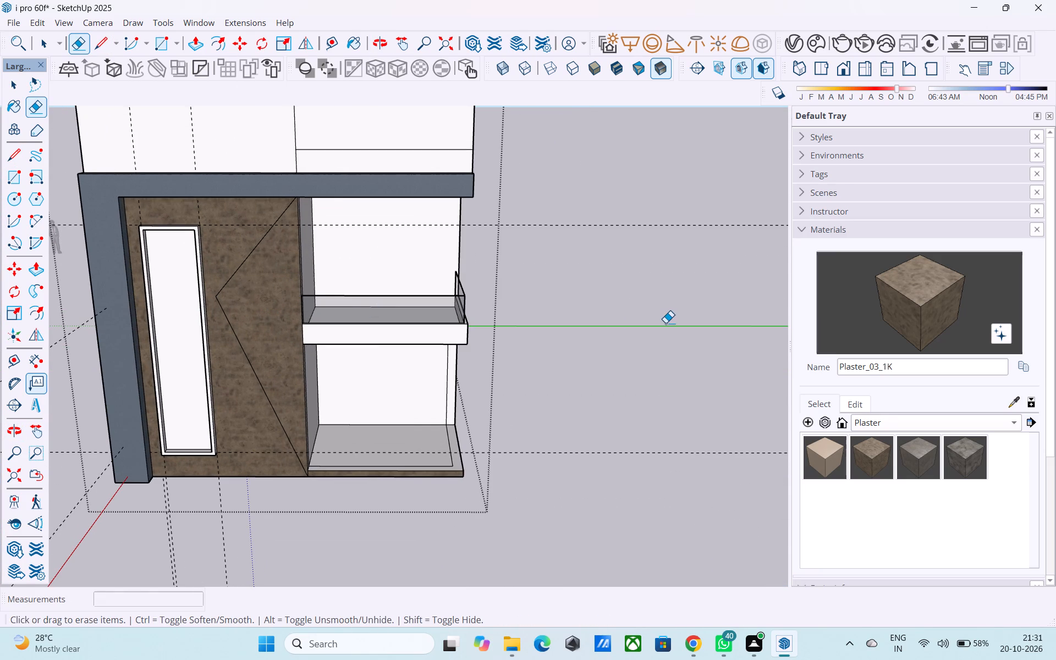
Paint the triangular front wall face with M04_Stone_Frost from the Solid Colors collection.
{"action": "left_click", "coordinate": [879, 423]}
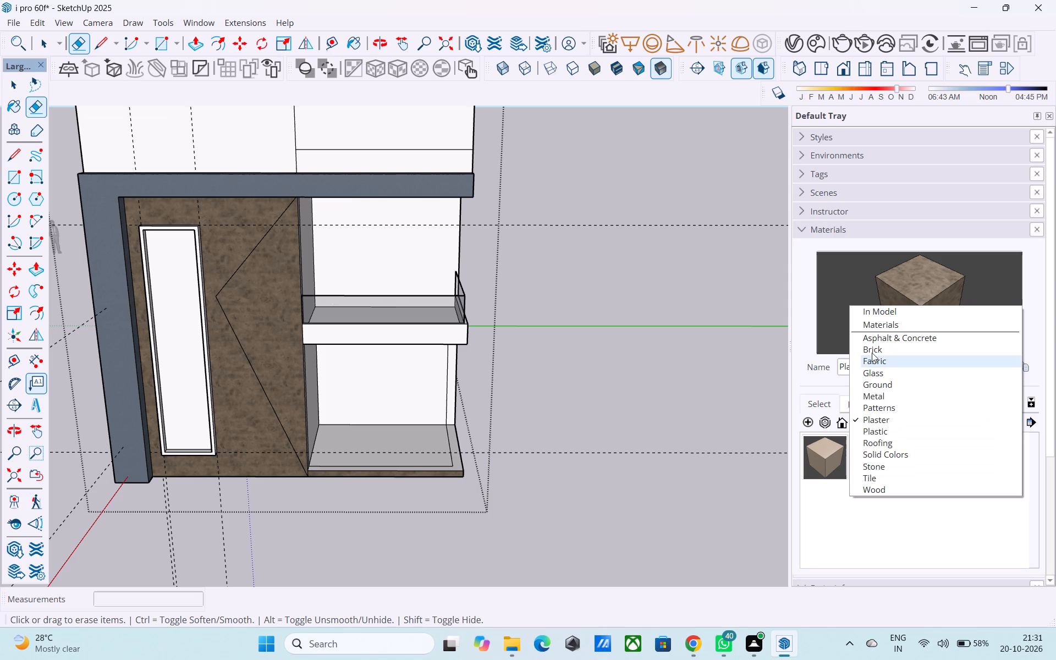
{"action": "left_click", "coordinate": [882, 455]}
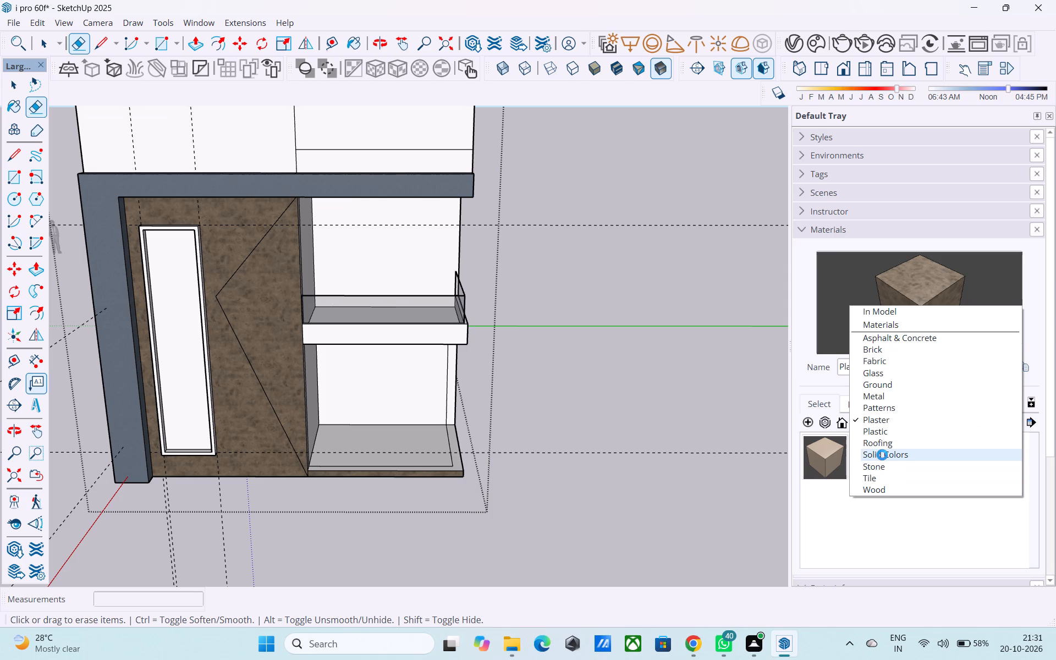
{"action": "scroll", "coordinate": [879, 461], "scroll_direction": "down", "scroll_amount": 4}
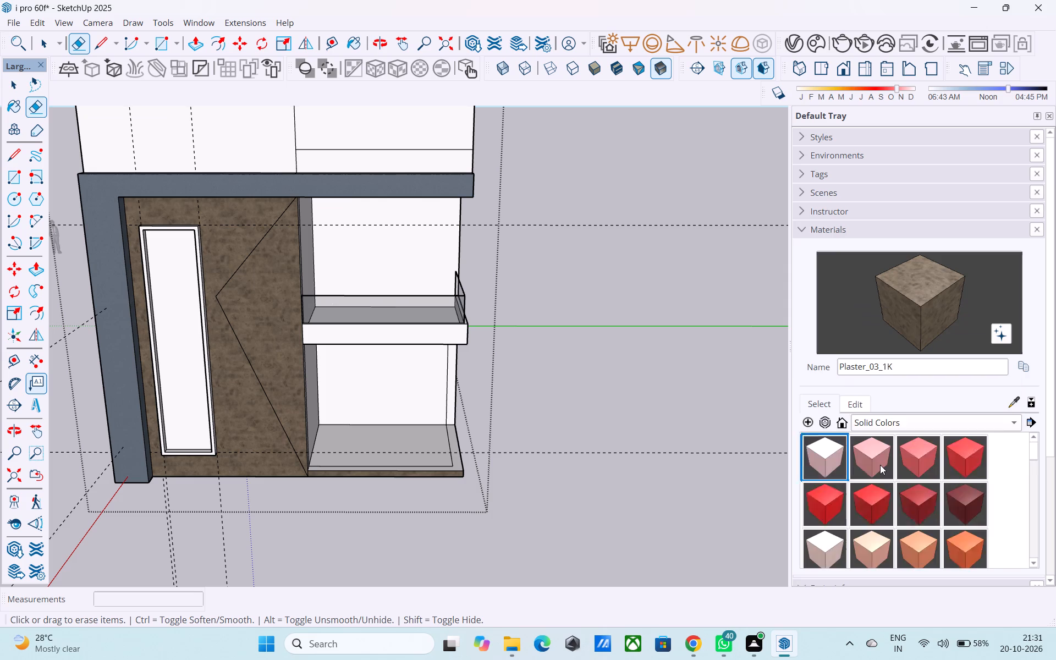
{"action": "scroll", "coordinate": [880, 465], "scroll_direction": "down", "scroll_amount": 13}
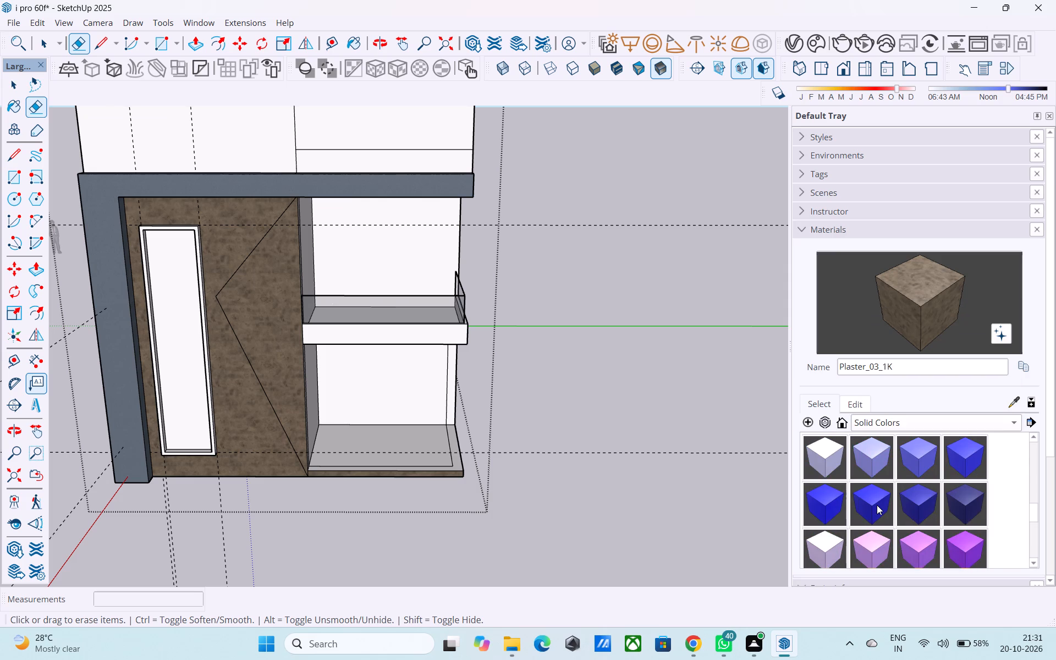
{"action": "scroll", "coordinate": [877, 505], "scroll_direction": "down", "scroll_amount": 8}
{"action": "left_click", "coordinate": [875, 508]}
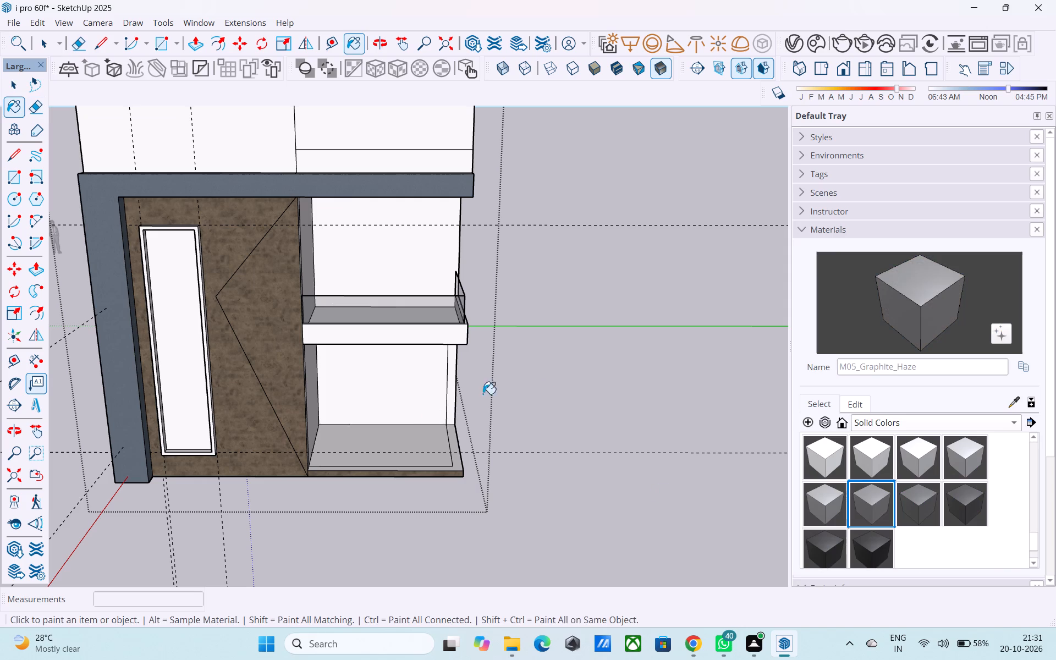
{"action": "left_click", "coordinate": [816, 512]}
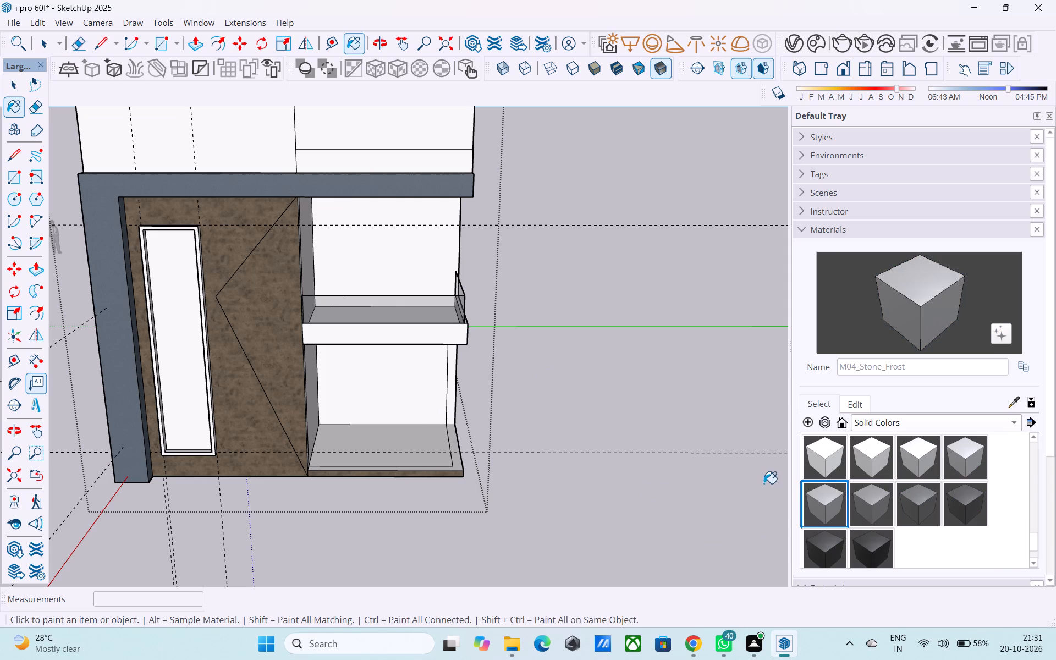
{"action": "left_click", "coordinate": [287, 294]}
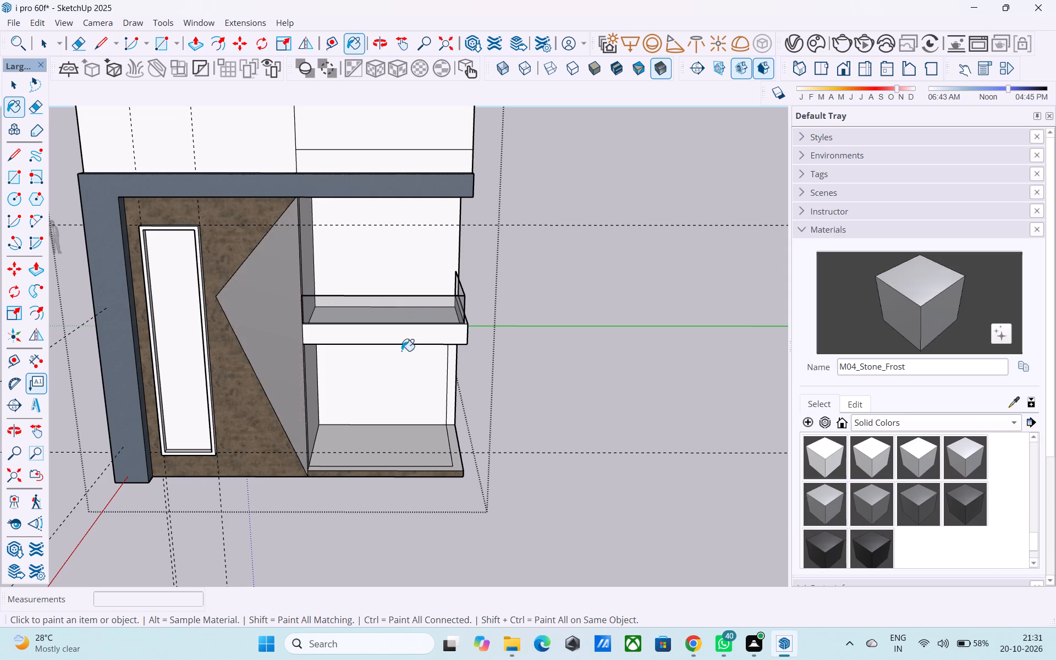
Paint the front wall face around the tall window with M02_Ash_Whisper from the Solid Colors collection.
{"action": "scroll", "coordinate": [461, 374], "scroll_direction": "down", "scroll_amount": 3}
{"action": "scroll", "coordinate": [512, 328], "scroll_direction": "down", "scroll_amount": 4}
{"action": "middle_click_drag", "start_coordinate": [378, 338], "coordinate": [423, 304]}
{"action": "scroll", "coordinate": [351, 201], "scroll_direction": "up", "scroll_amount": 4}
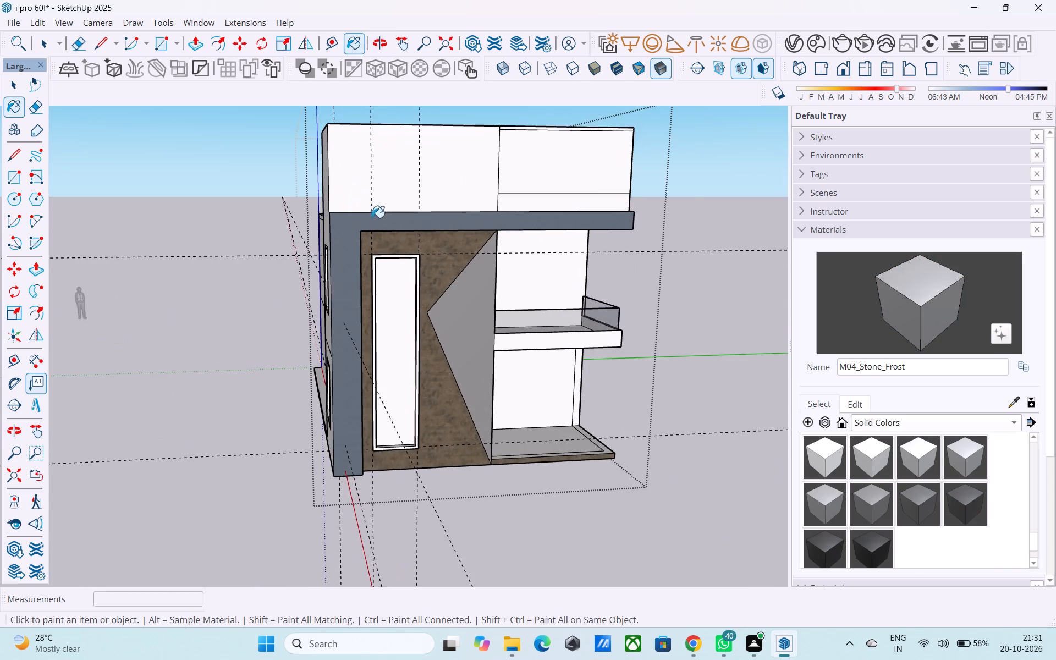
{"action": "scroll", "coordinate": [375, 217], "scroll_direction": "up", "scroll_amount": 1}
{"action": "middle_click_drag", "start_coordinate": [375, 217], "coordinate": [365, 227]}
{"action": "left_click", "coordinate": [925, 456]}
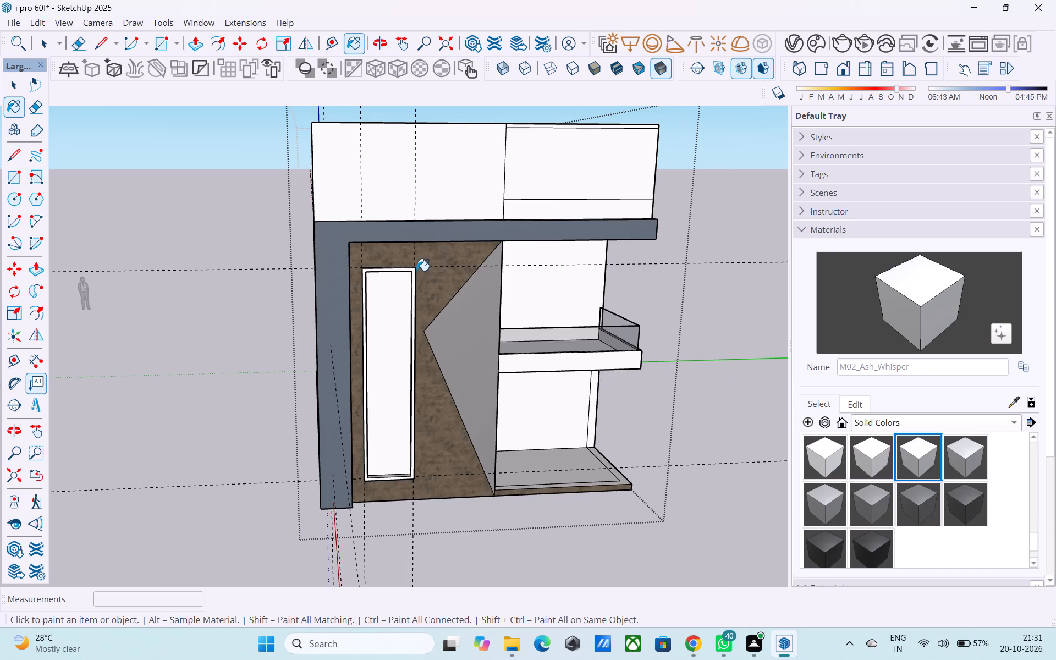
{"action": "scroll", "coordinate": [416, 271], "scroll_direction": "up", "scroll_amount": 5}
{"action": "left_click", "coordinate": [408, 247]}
Paint the front wall face around the tall window with the in-model material ThomThom - Waistcoat1.
{"action": "scroll", "coordinate": [238, 284], "scroll_direction": "down", "scroll_amount": 5}
{"action": "scroll", "coordinate": [422, 331], "scroll_direction": "up", "scroll_amount": 4}
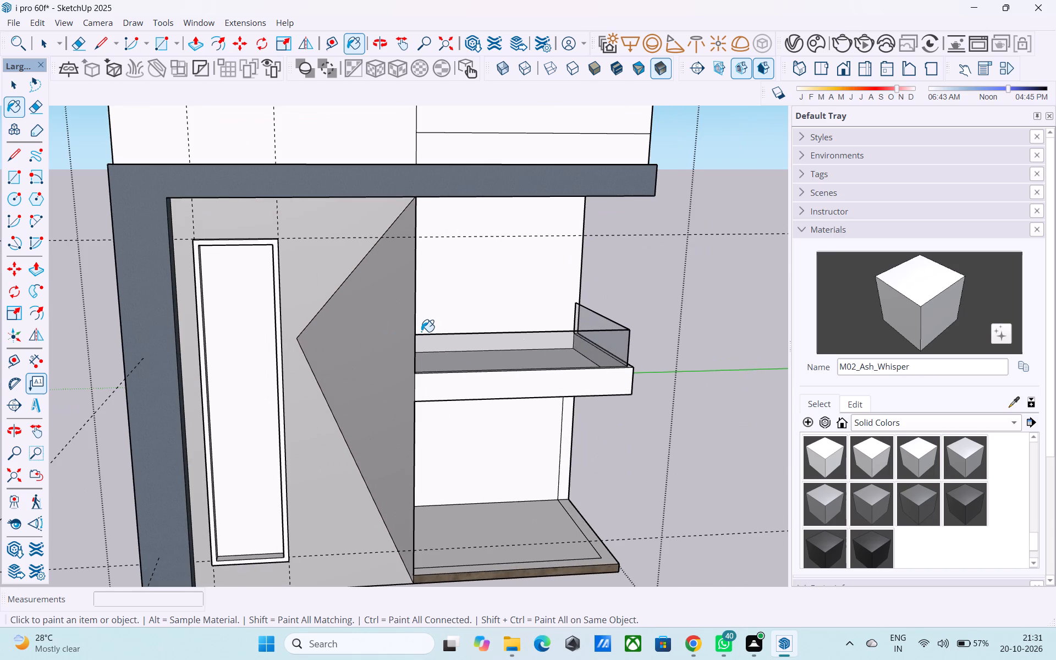
{"action": "scroll", "coordinate": [533, 399], "scroll_direction": "up", "scroll_amount": 1}
{"action": "left_click", "coordinate": [849, 420]}
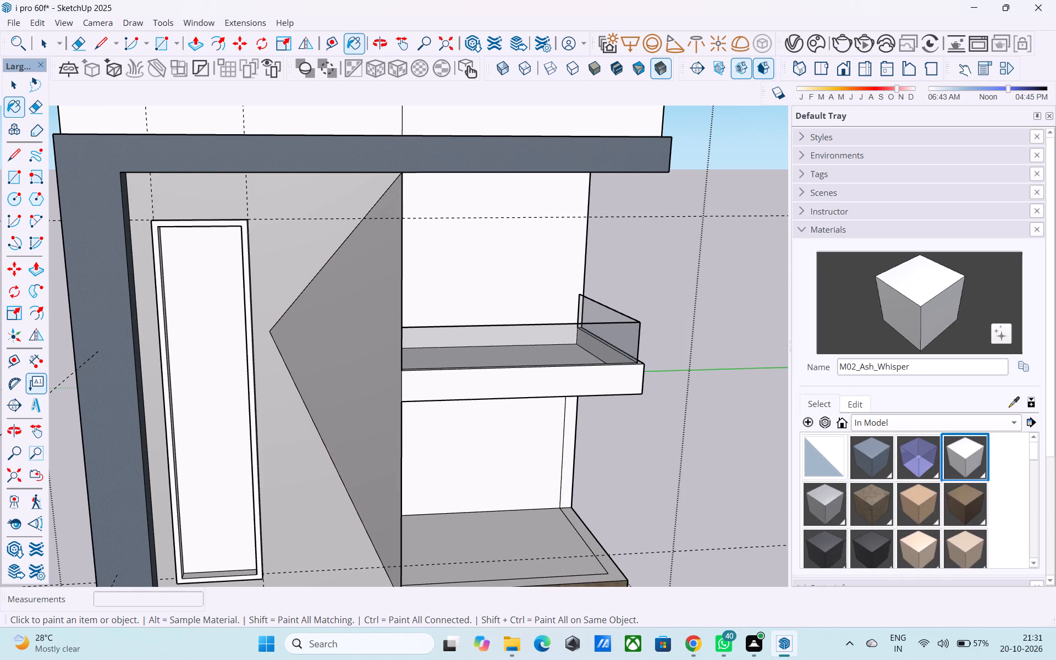
{"action": "scroll", "coordinate": [865, 498], "scroll_direction": "down", "scroll_amount": 8}
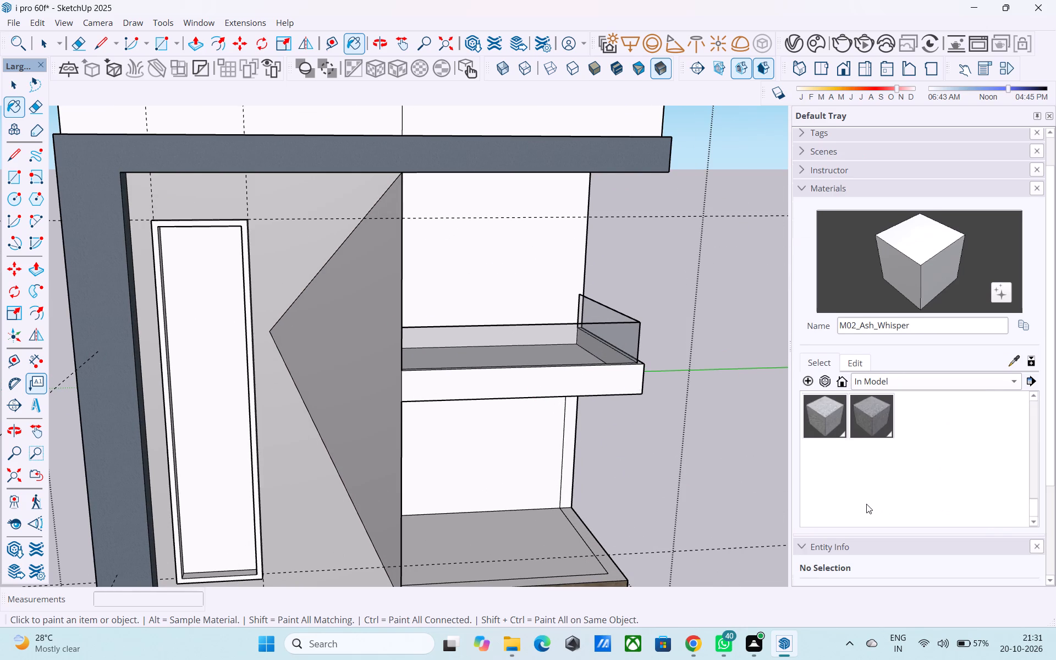
{"action": "scroll", "coordinate": [866, 504], "scroll_direction": "up", "scroll_amount": 1}
{"action": "left_click", "coordinate": [856, 472]}
{"action": "left_click", "coordinate": [830, 461]}
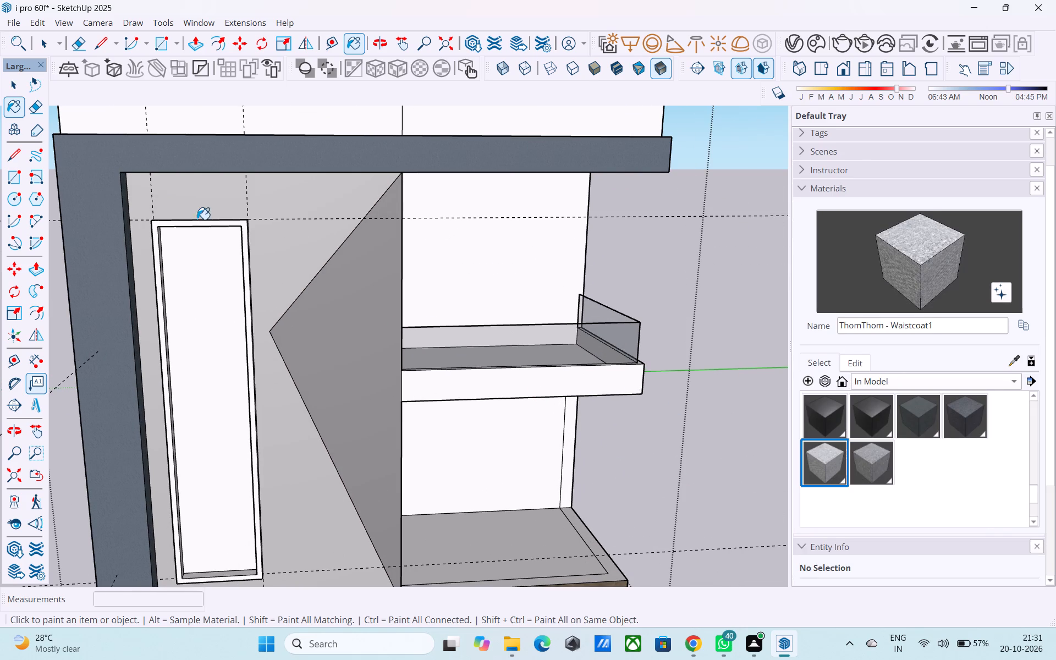
{"action": "left_click", "coordinate": [204, 190]}
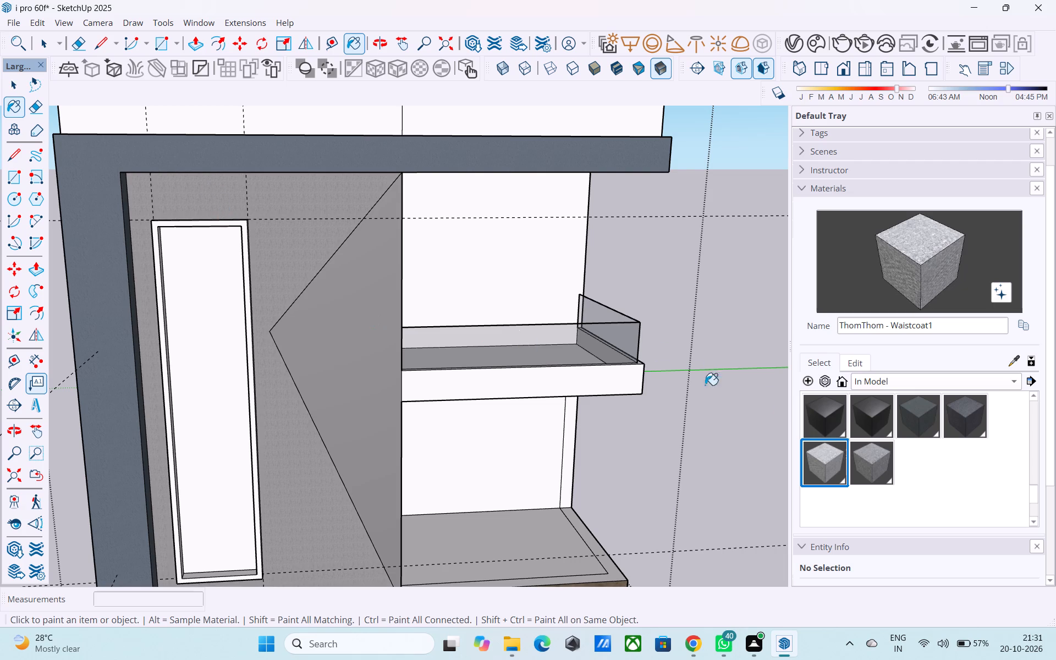
Paint the triangular front wall face with the in-model material ThomThom - Waistcoat2.
{"action": "left_click", "coordinate": [873, 458]}
{"action": "left_click", "coordinate": [342, 321]}
Paint the tall window frame's front, top and outer side face nearest the vertical band with ThomThom - Waistcoat2.
{"action": "scroll", "coordinate": [382, 373], "scroll_direction": "down", "scroll_amount": 5}
{"action": "middle_click_drag", "start_coordinate": [383, 377], "coordinate": [397, 355]}
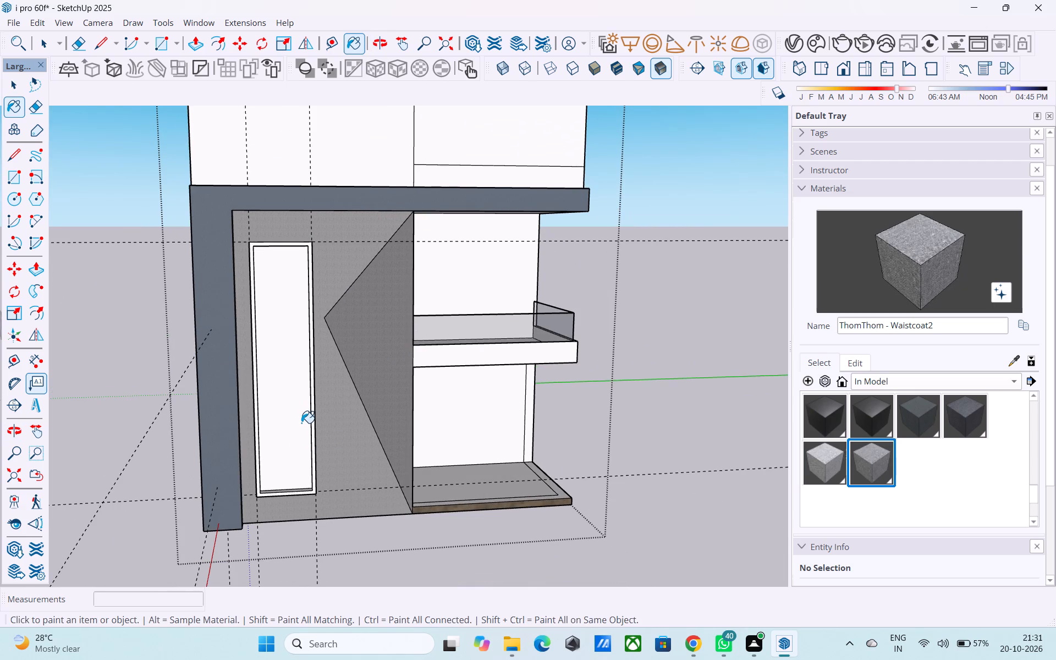
{"action": "scroll", "coordinate": [313, 590], "scroll_direction": "down", "scroll_amount": 2}
{"action": "middle_click_drag", "start_coordinate": [307, 612], "coordinate": [339, 618]}
{"action": "scroll", "coordinate": [300, 571], "scroll_direction": "down", "scroll_amount": 3}
{"action": "middle_click_drag", "start_coordinate": [296, 577], "coordinate": [299, 605]}
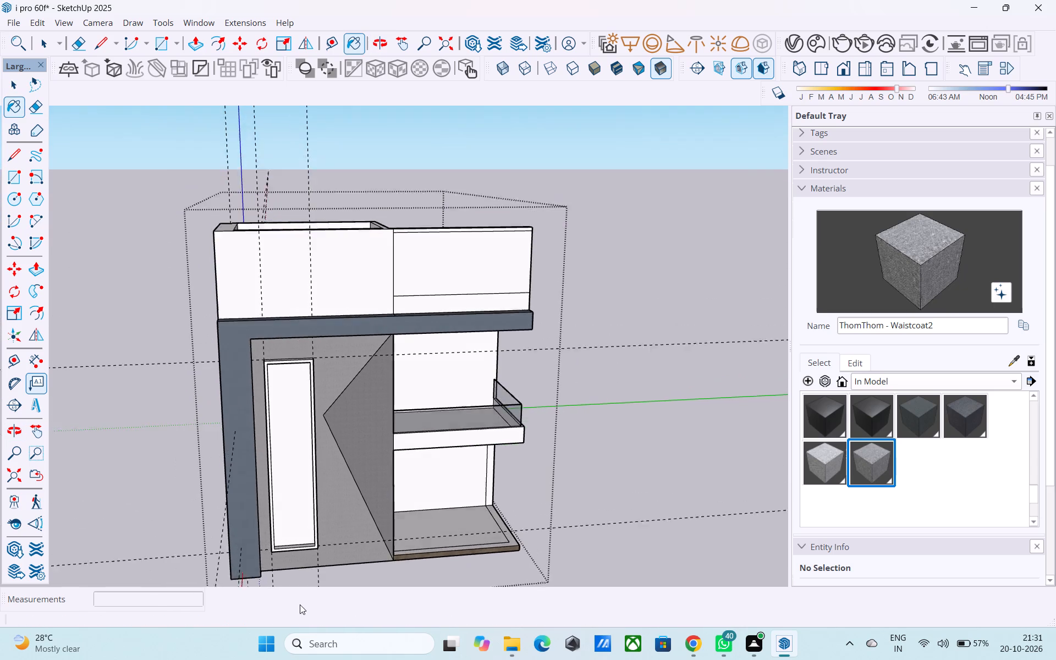
{"action": "scroll", "coordinate": [320, 466], "scroll_direction": "up", "scroll_amount": 4}
{"action": "middle_click_drag", "start_coordinate": [322, 465], "coordinate": [367, 468]}
{"action": "middle_click_drag", "start_coordinate": [364, 376], "coordinate": [400, 405]}
{"action": "scroll", "coordinate": [380, 384], "scroll_direction": "up", "scroll_amount": 12}
{"action": "middle_click_drag", "start_coordinate": [343, 373], "coordinate": [340, 362]}
{"action": "left_click", "coordinate": [291, 357]}
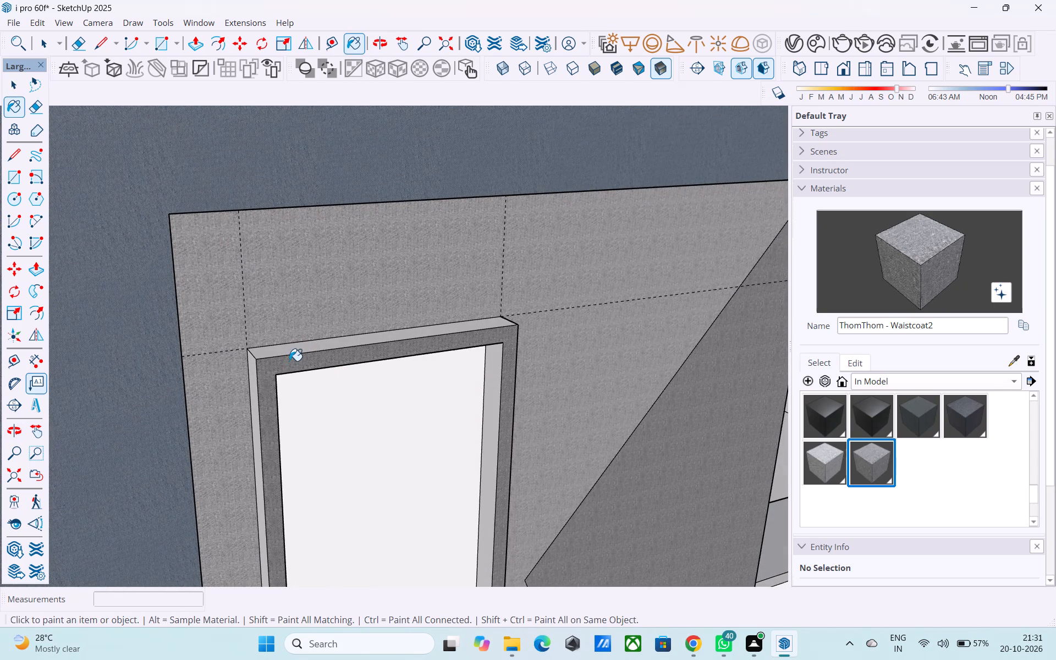
{"action": "left_click", "coordinate": [267, 353]}
{"action": "scroll", "coordinate": [250, 376], "scroll_direction": "up", "scroll_amount": 1}
{"action": "middle_click_drag", "start_coordinate": [250, 376], "coordinate": [276, 366]}
{"action": "scroll", "coordinate": [270, 370], "scroll_direction": "up", "scroll_amount": 4}
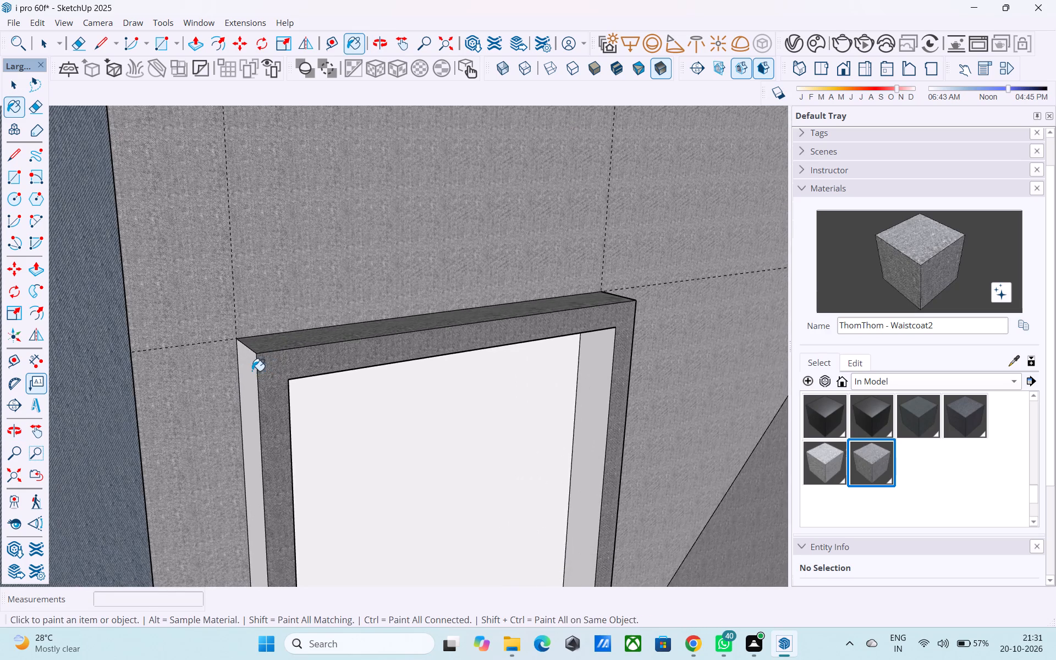
{"action": "left_click", "coordinate": [252, 371]}
Paint the tall window frame's two inner side faces and the outer side face nearest the triangle with ThomThom - Waistcoat2.
{"action": "scroll", "coordinate": [271, 311], "scroll_direction": "down", "scroll_amount": 9}
{"action": "left_click", "coordinate": [428, 412]}
{"action": "middle_click_drag", "start_coordinate": [431, 412], "coordinate": [426, 410]}
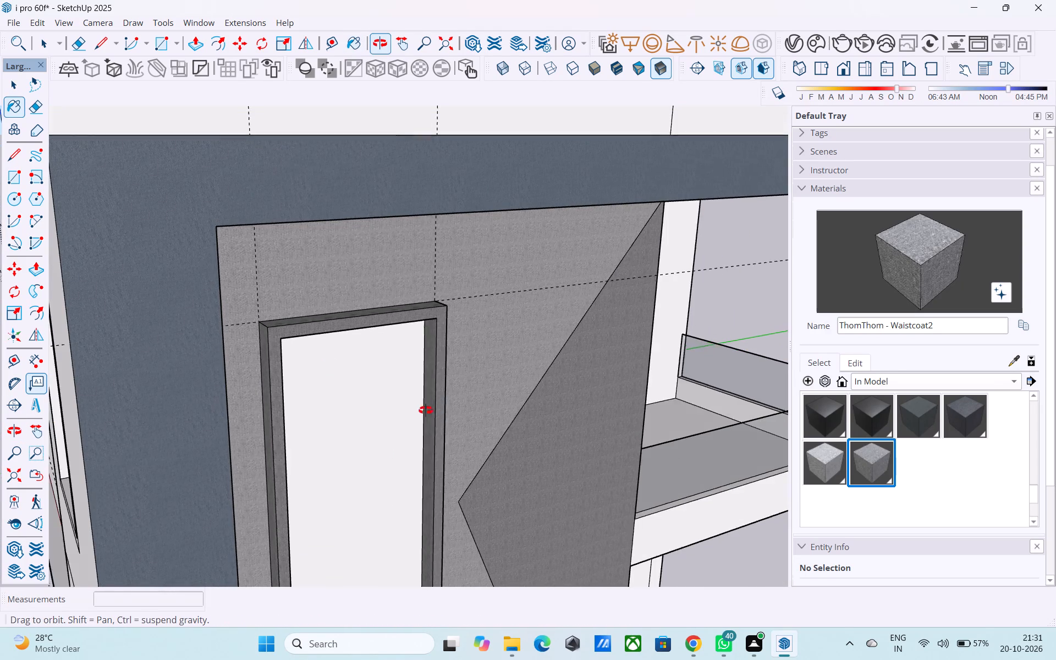
{"action": "middle_click_drag", "start_coordinate": [426, 410], "coordinate": [103, 356]}
{"action": "middle_click_drag", "start_coordinate": [385, 373], "coordinate": [363, 366]}
{"action": "scroll", "coordinate": [422, 357], "scroll_direction": "up", "scroll_amount": 4}
{"action": "left_click", "coordinate": [426, 354]}
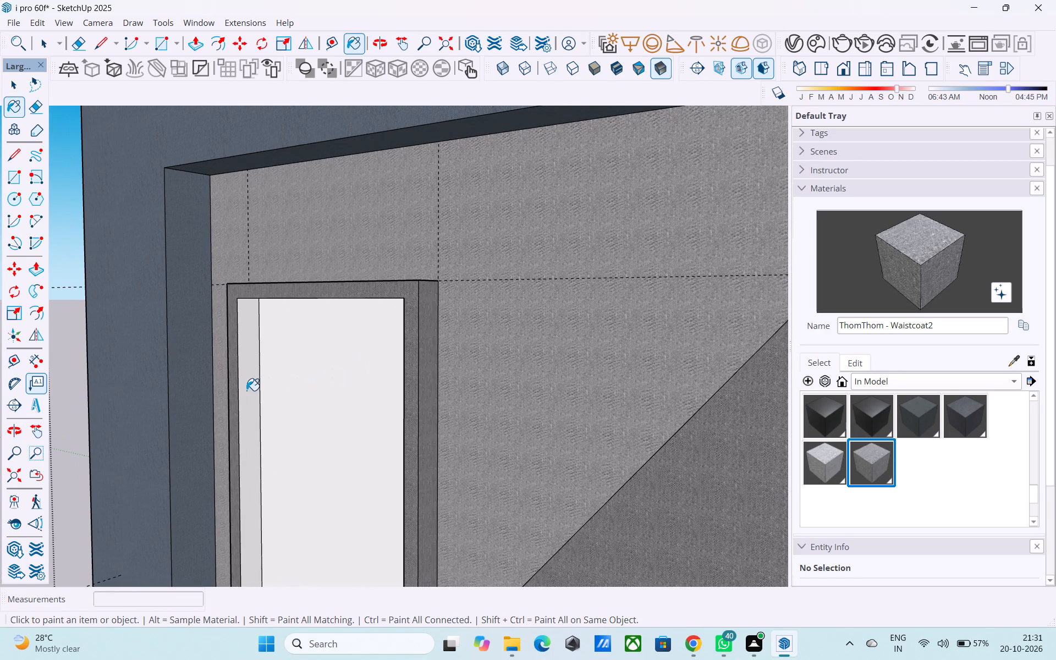
{"action": "left_click", "coordinate": [244, 391]}
Paint the tall window frame's underside and inner bottom face with ThomThom - Waistcoat2.
{"action": "scroll", "coordinate": [289, 329], "scroll_direction": "down", "scroll_amount": 20}
{"action": "scroll", "coordinate": [289, 329], "scroll_direction": "down", "scroll_amount": 3}
{"action": "middle_click_drag", "start_coordinate": [321, 456], "coordinate": [367, 393]}
{"action": "scroll", "coordinate": [368, 394], "scroll_direction": "up", "scroll_amount": 5}
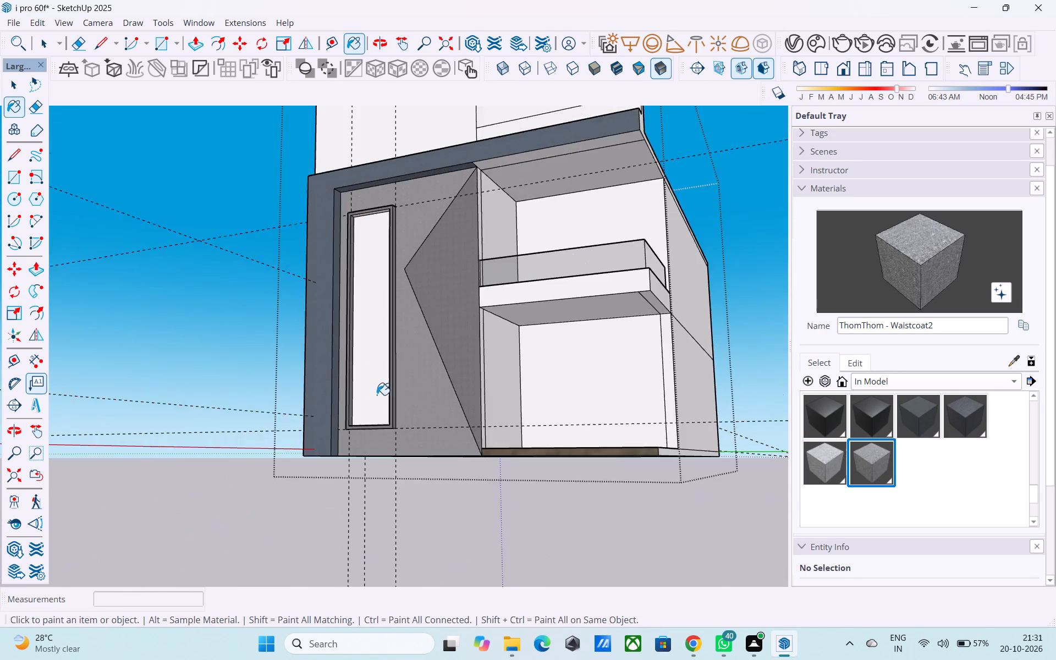
{"action": "scroll", "coordinate": [377, 395], "scroll_direction": "up", "scroll_amount": 15}
{"action": "middle_click_drag", "start_coordinate": [372, 453], "coordinate": [396, 346]}
{"action": "scroll", "coordinate": [391, 347], "scroll_direction": "up", "scroll_amount": 4}
{"action": "left_click", "coordinate": [394, 393]}
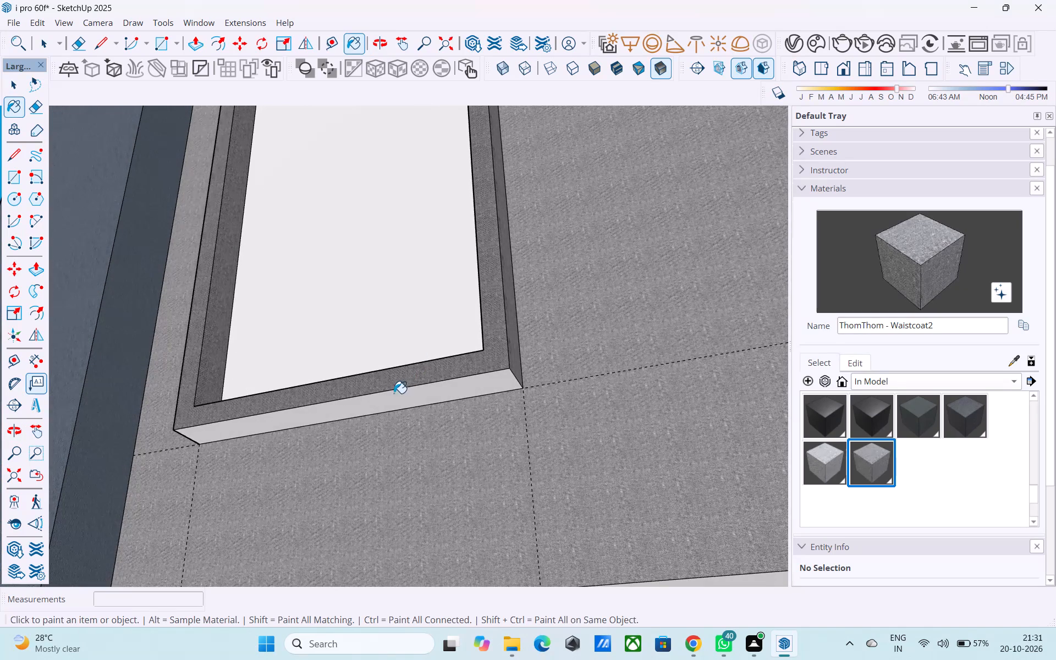
{"action": "middle_click_drag", "start_coordinate": [397, 436], "coordinate": [489, 656]}
{"action": "scroll", "coordinate": [514, 514], "scroll_direction": "down", "scroll_amount": 5}
{"action": "middle_click_drag", "start_coordinate": [493, 489], "coordinate": [469, 562]}
{"action": "middle_click_drag", "start_coordinate": [466, 562], "coordinate": [407, 425]}
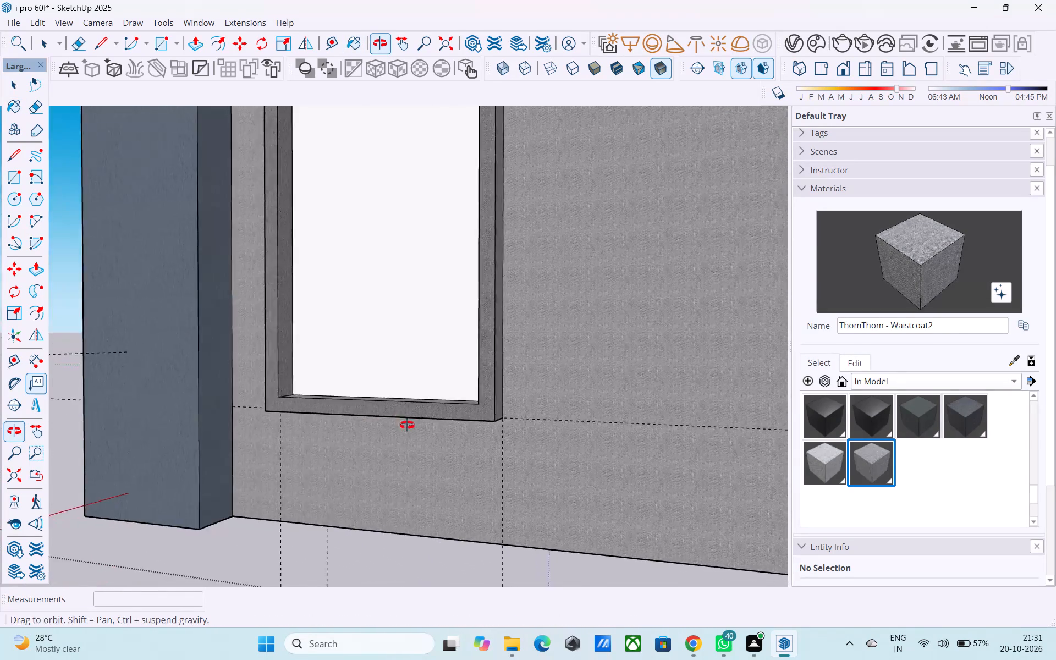
{"action": "middle_click_drag", "start_coordinate": [407, 425], "coordinate": [337, 516]}
{"action": "left_click", "coordinate": [335, 420]}
{"action": "middle_click_drag", "start_coordinate": [335, 419], "coordinate": [327, 464]}
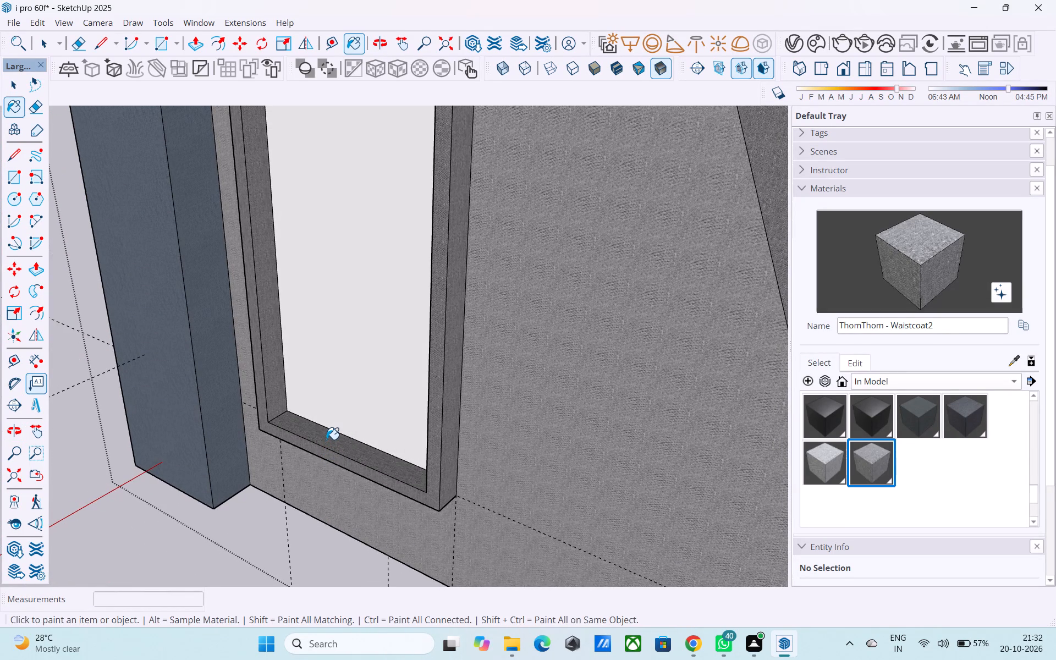
{"action": "scroll", "coordinate": [331, 440], "scroll_direction": "down", "scroll_amount": 4}
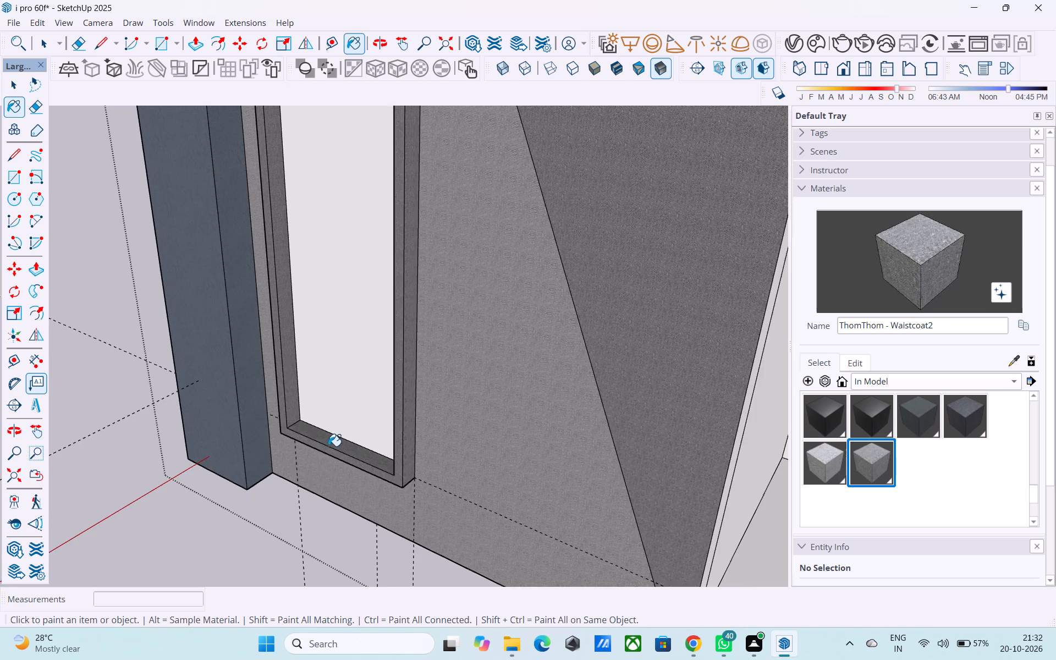
Paint the tall window's pane with the solid colour I01_Sky_Frost.
{"action": "middle_click_drag", "start_coordinate": [326, 449], "coordinate": [362, 426]}
{"action": "middle_click_drag", "start_coordinate": [362, 426], "coordinate": [369, 492]}
{"action": "scroll", "coordinate": [371, 485], "scroll_direction": "down", "scroll_amount": 8}
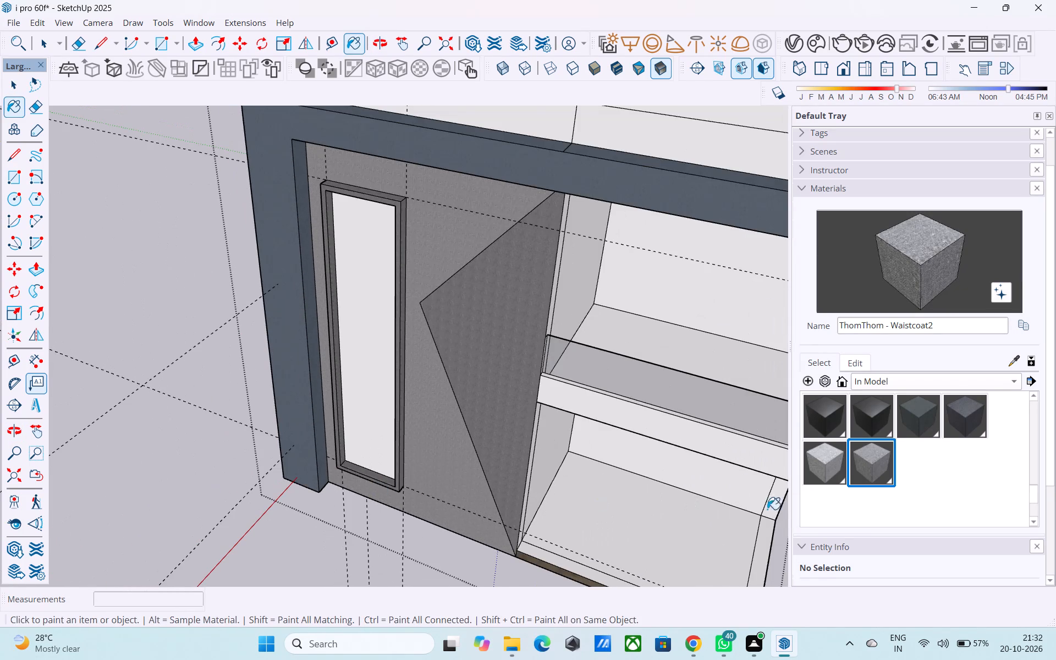
{"action": "left_click", "coordinate": [897, 382]}
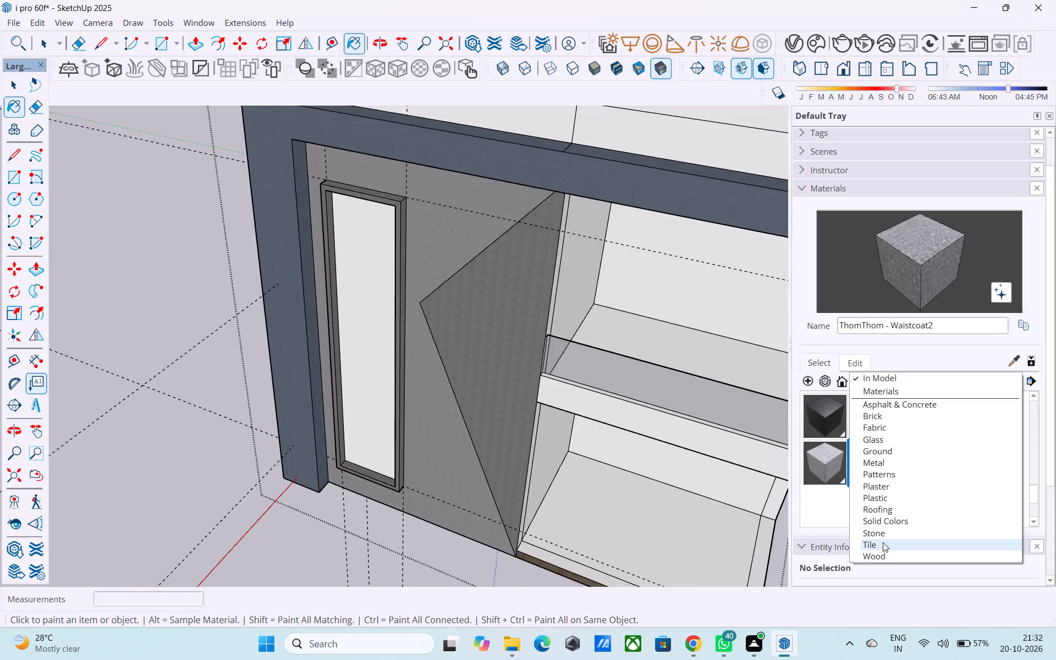
{"action": "left_click", "coordinate": [891, 515]}
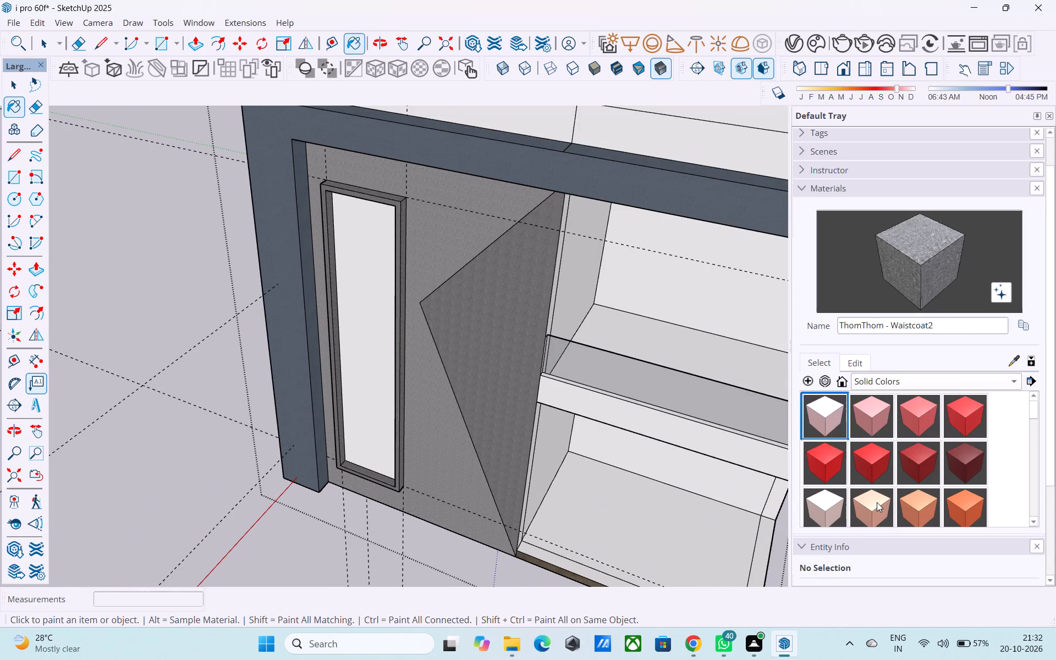
{"action": "scroll", "coordinate": [883, 502], "scroll_direction": "down", "scroll_amount": 13}
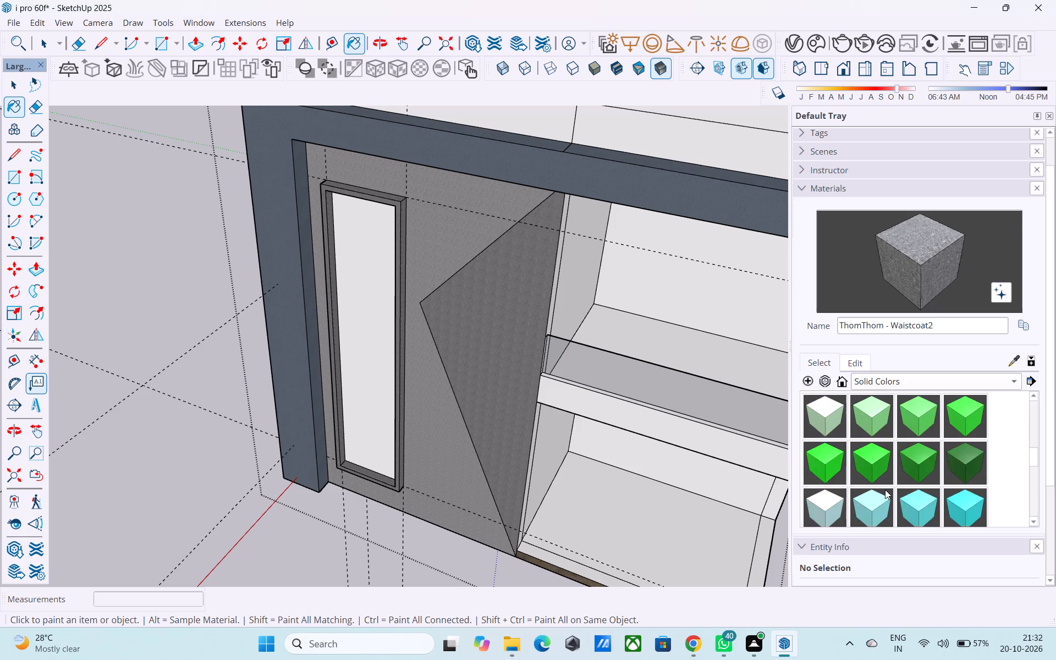
{"action": "scroll", "coordinate": [885, 490], "scroll_direction": "down", "scroll_amount": 3}
{"action": "left_click", "coordinate": [836, 466]}
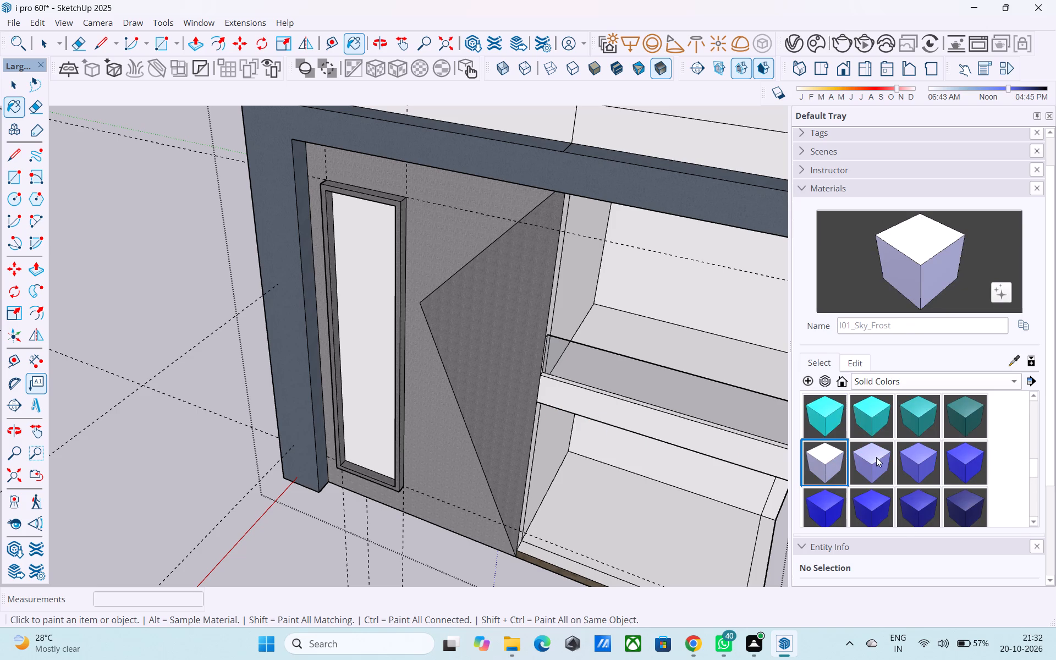
{"action": "left_click", "coordinate": [872, 458]}
{"action": "left_click", "coordinate": [836, 464]}
{"action": "left_click", "coordinate": [369, 346]}
Draw a rectangle about 16' 7" by 3' 6" across the front of the tall window frame's opening, from inner corner to opposite inner corner.
{"action": "middle_click_drag", "start_coordinate": [370, 520], "coordinate": [384, 459]}
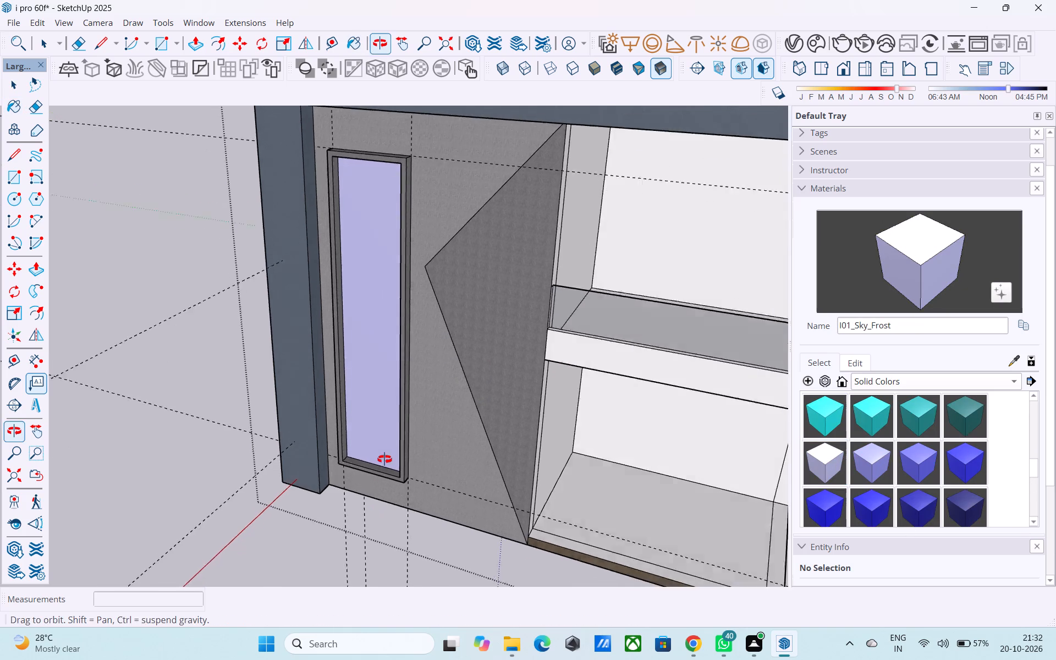
{"action": "middle_click_drag", "start_coordinate": [384, 459], "coordinate": [389, 457]}
{"action": "scroll", "coordinate": [378, 472], "scroll_direction": "down", "scroll_amount": 6}
{"action": "middle_click_drag", "start_coordinate": [373, 493], "coordinate": [367, 420]}
{"action": "scroll", "coordinate": [389, 234], "scroll_direction": "up", "scroll_amount": 8}
{"action": "middle_click_drag", "start_coordinate": [366, 310], "coordinate": [345, 274]}
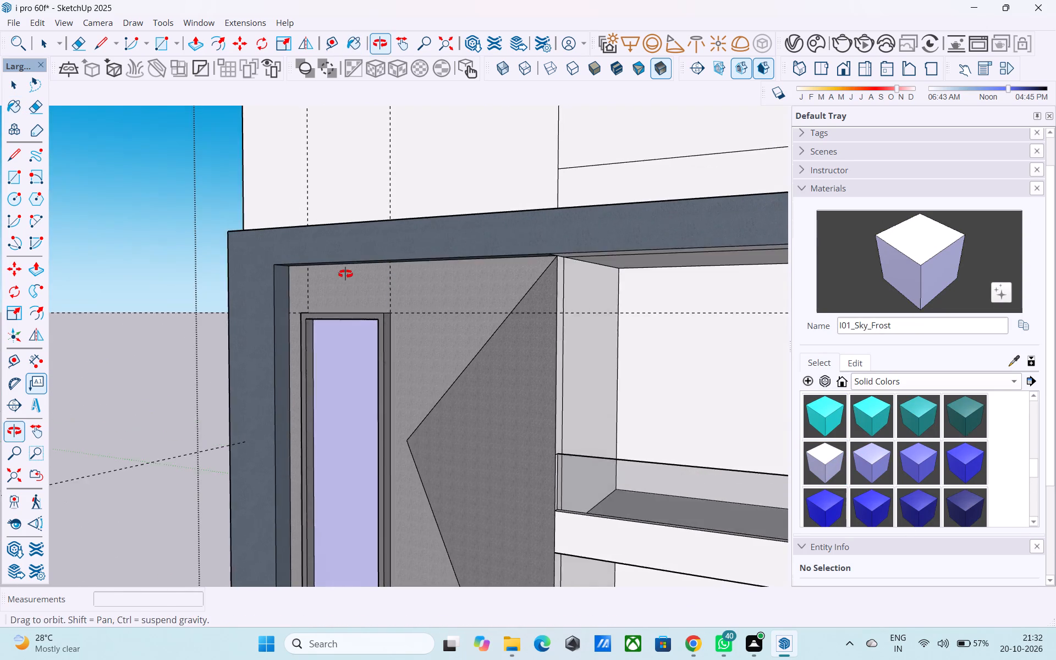
{"action": "middle_click_drag", "start_coordinate": [345, 274], "coordinate": [347, 254]}
{"action": "key", "text": "r"}
{"action": "middle_click_drag", "start_coordinate": [311, 333], "coordinate": [320, 295]}
{"action": "scroll", "coordinate": [312, 342], "scroll_direction": "up", "scroll_amount": 6}
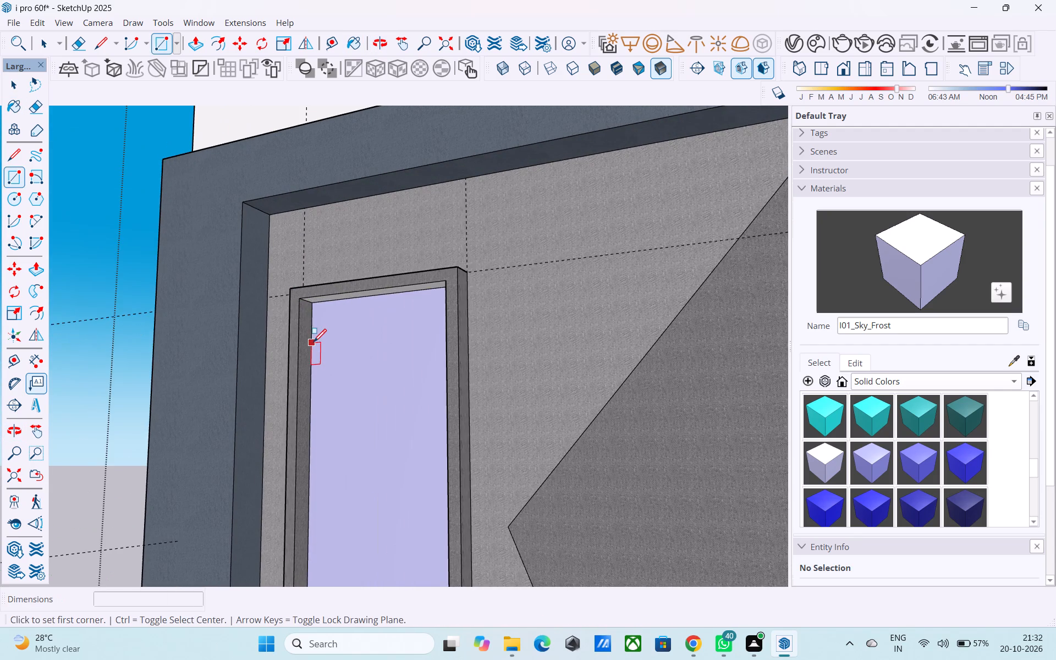
{"action": "middle_click_drag", "start_coordinate": [313, 343], "coordinate": [316, 302]}
{"action": "scroll", "coordinate": [314, 295], "scroll_direction": "up", "scroll_amount": 4}
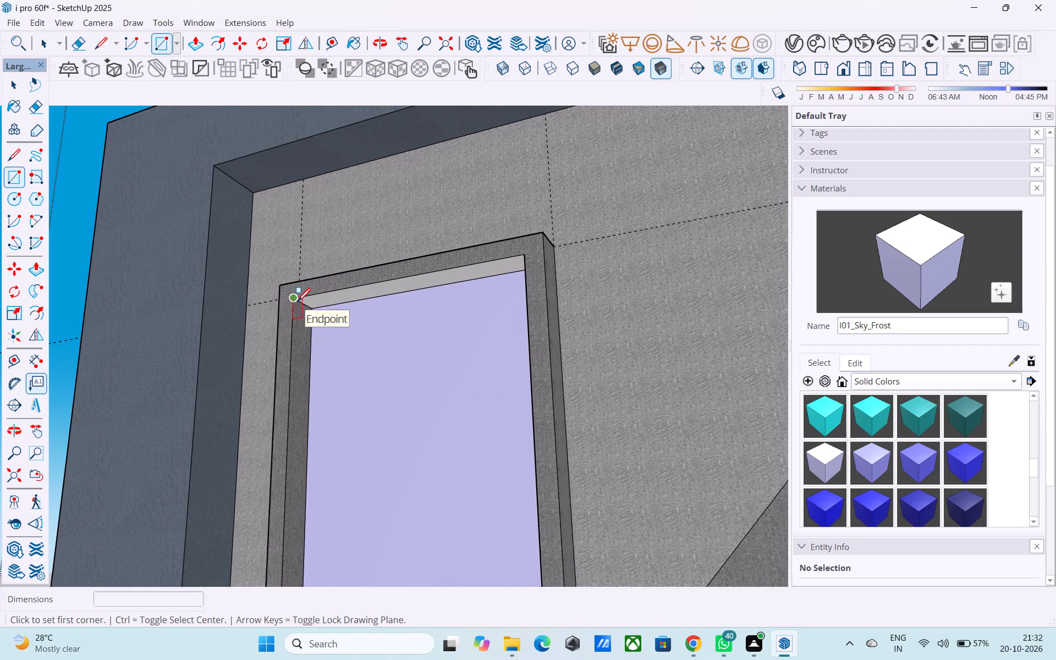
{"action": "left_click", "coordinate": [298, 302]}
{"action": "scroll", "coordinate": [313, 287], "scroll_direction": "down", "scroll_amount": 20}
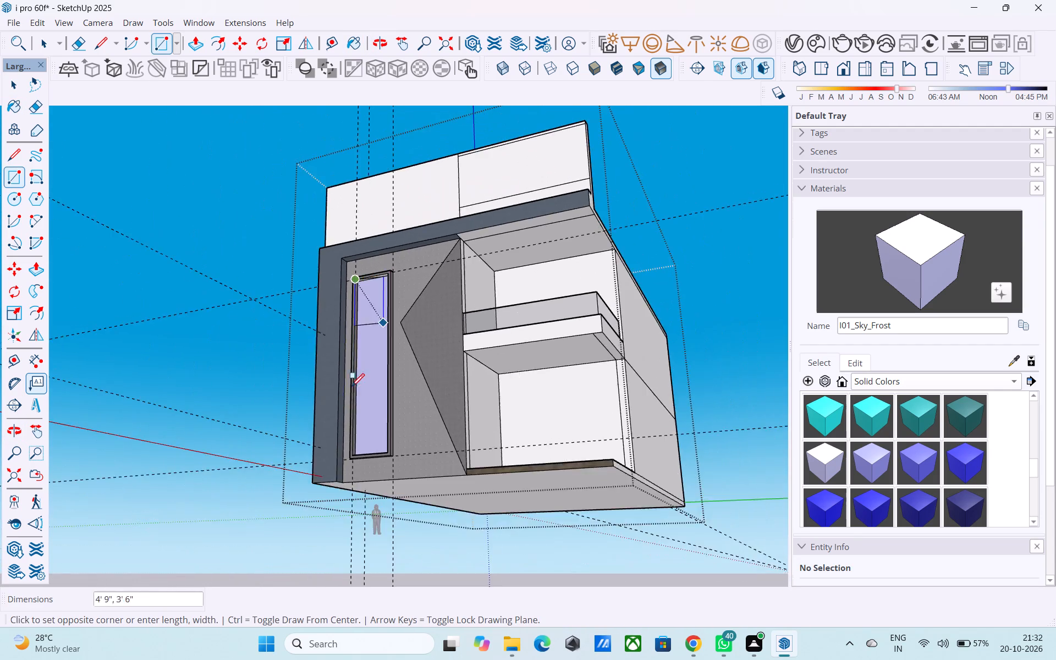
{"action": "middle_click_drag", "start_coordinate": [338, 412], "coordinate": [444, 464]}
{"action": "scroll", "coordinate": [498, 559], "scroll_direction": "up", "scroll_amount": 8}
{"action": "middle_click_drag", "start_coordinate": [395, 432], "coordinate": [571, 573]}
{"action": "scroll", "coordinate": [414, 403], "scroll_direction": "up", "scroll_amount": 5}
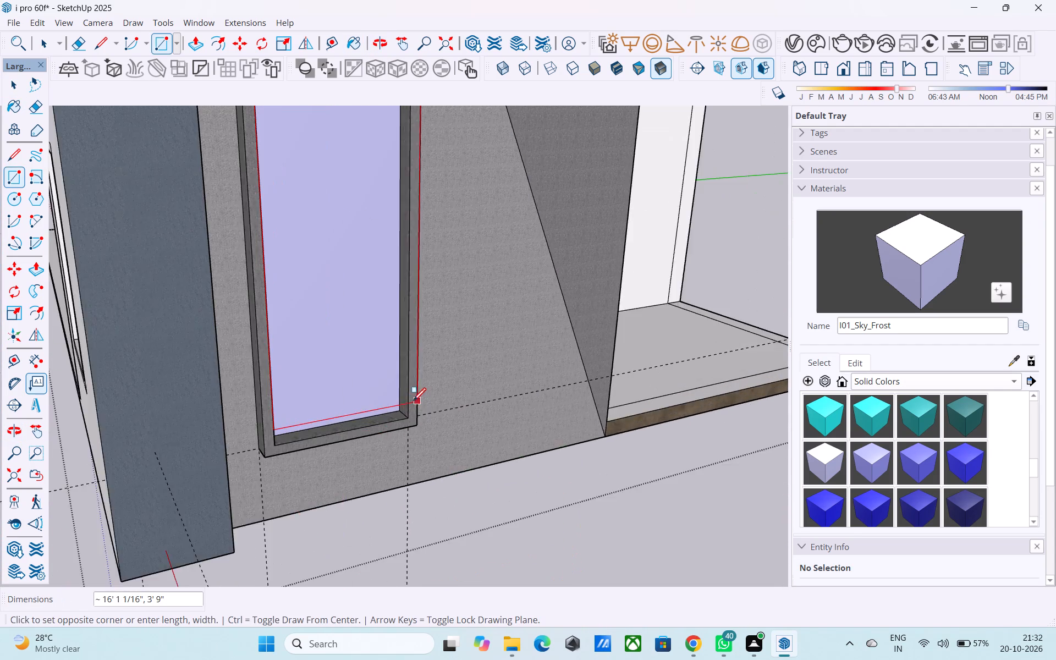
{"action": "scroll", "coordinate": [413, 402], "scroll_direction": "up", "scroll_amount": 3}
{"action": "scroll", "coordinate": [404, 414], "scroll_direction": "down", "scroll_amount": 1}
{"action": "middle_click_drag", "start_coordinate": [403, 414], "coordinate": [506, 422]}
{"action": "scroll", "coordinate": [496, 416], "scroll_direction": "up", "scroll_amount": 8}
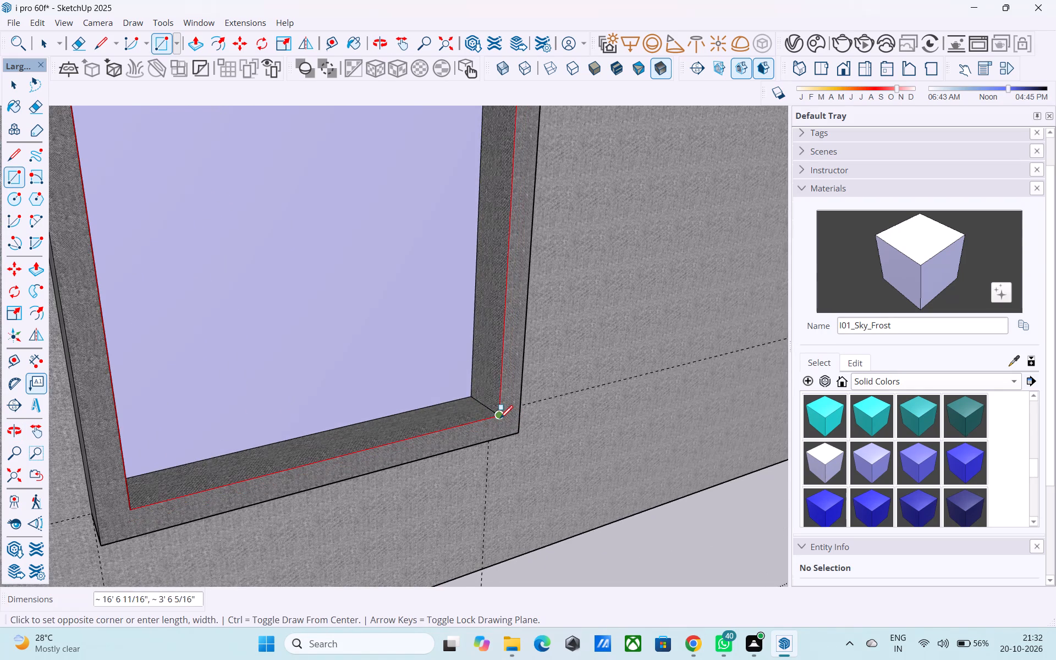
{"action": "left_click", "coordinate": [500, 419]}
Paint the new rectangle across the tall window opening with the glass material Glass_Basic_01.
{"action": "scroll", "coordinate": [502, 420], "scroll_direction": "down", "scroll_amount": 5}
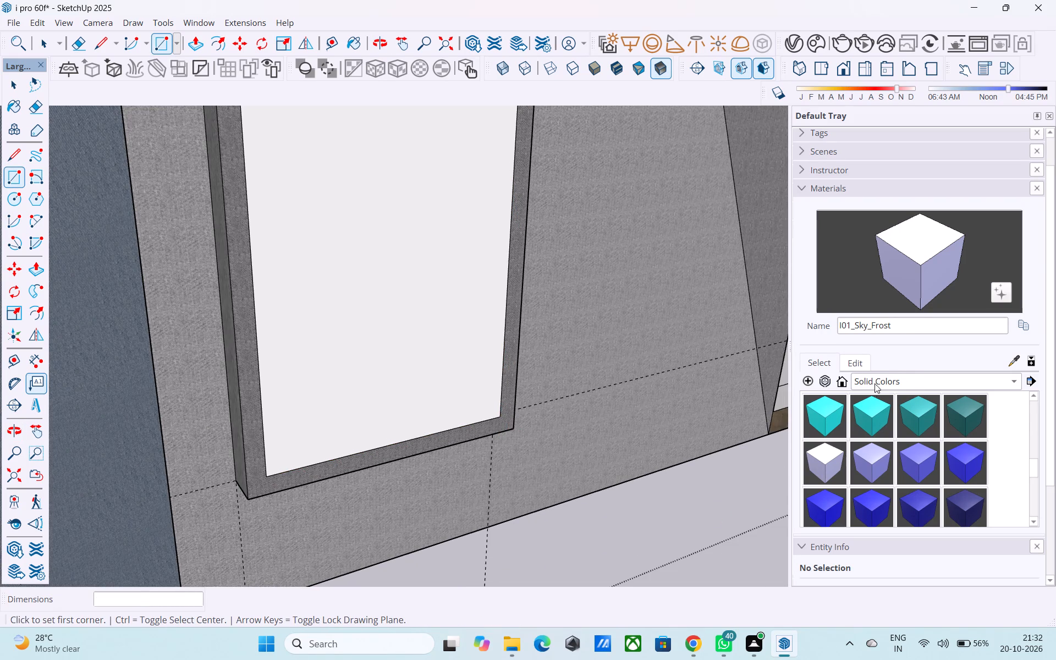
{"action": "left_click", "coordinate": [875, 383]}
{"action": "left_click", "coordinate": [866, 300]}
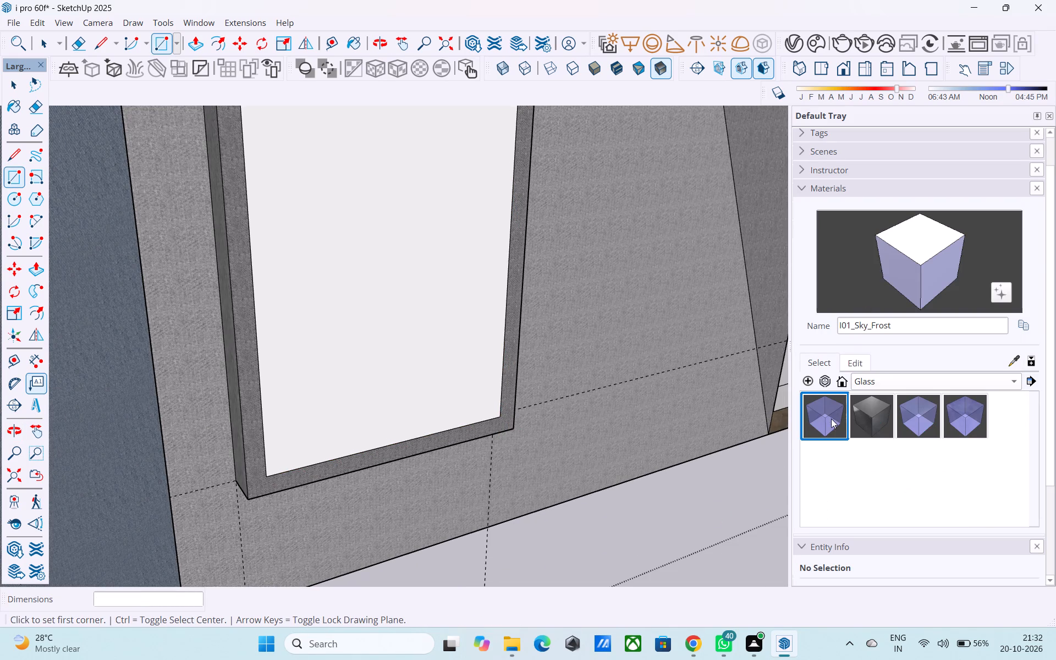
{"action": "left_click", "coordinate": [831, 419]}
{"action": "left_click", "coordinate": [455, 366]}
Examine the finished front facade and the whole building from the front, the side and above.
{"action": "scroll", "coordinate": [494, 520], "scroll_direction": "down", "scroll_amount": 7}
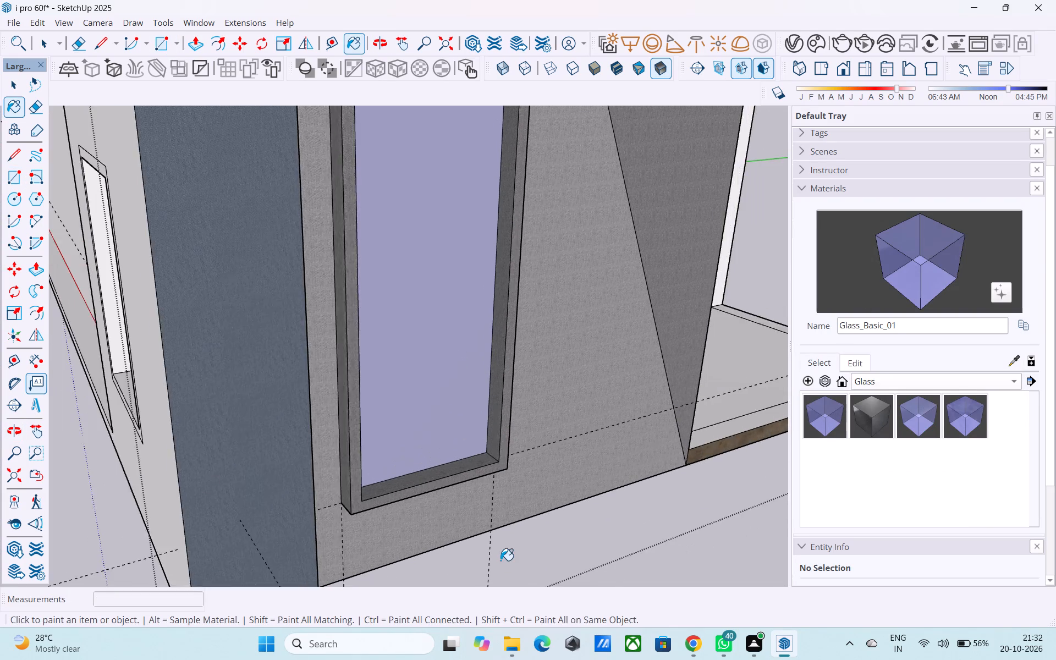
{"action": "scroll", "coordinate": [501, 560], "scroll_direction": "down", "scroll_amount": 2}
{"action": "middle_click_drag", "start_coordinate": [497, 554], "coordinate": [455, 547]}
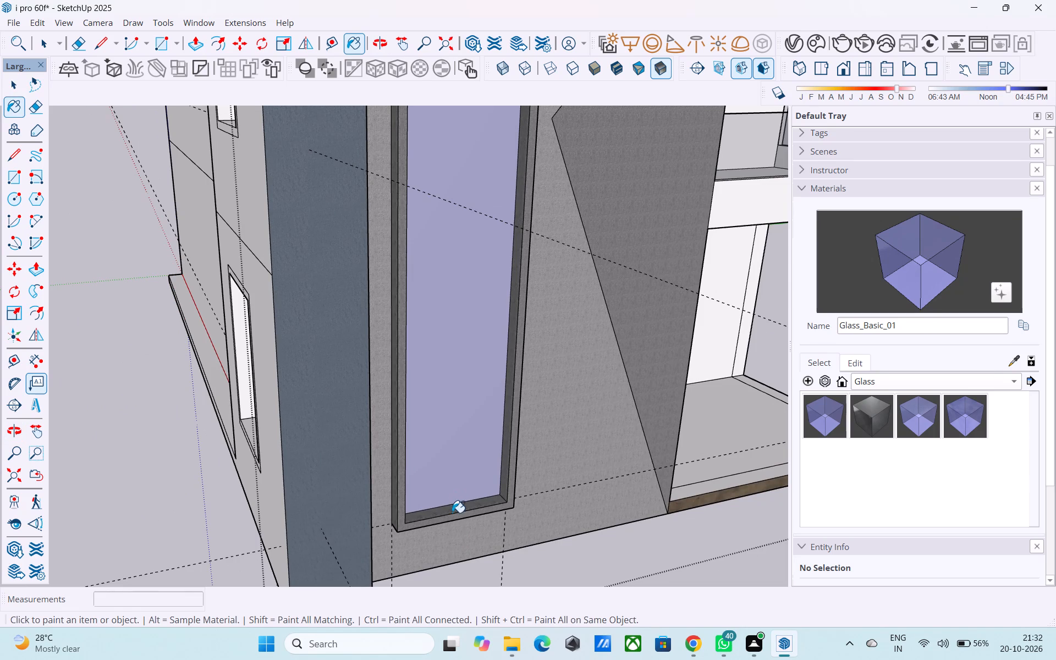
{"action": "scroll", "coordinate": [452, 513], "scroll_direction": "down", "scroll_amount": 6}
{"action": "middle_click_drag", "start_coordinate": [455, 519], "coordinate": [372, 480]}
{"action": "scroll", "coordinate": [388, 495], "scroll_direction": "down", "scroll_amount": 8}
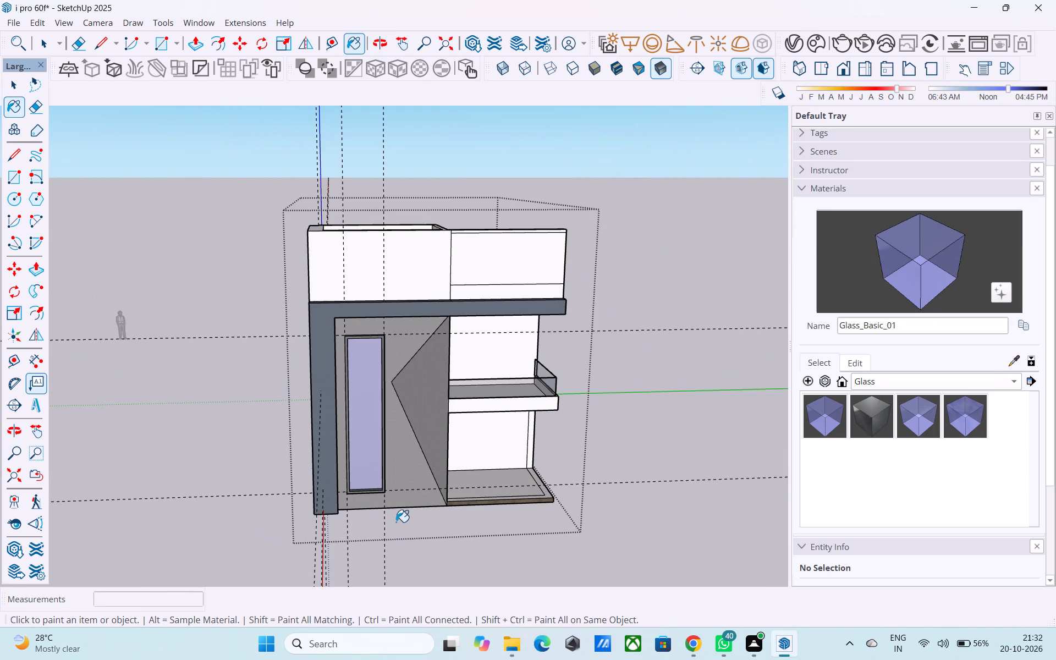
{"action": "middle_click_drag", "start_coordinate": [398, 518], "coordinate": [355, 498]}
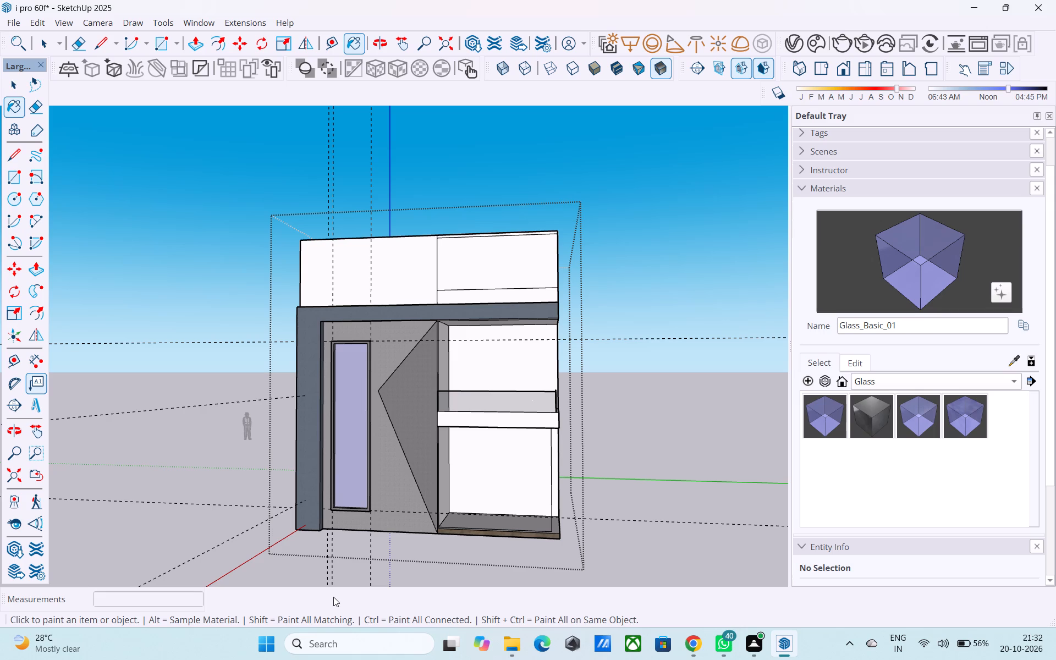
{"action": "scroll", "coordinate": [342, 601], "scroll_direction": "down", "scroll_amount": 3}
{"action": "middle_click_drag", "start_coordinate": [342, 603], "coordinate": [326, 659]}
{"action": "scroll", "coordinate": [376, 436], "scroll_direction": "down", "scroll_amount": 4}
{"action": "middle_click_drag", "start_coordinate": [380, 429], "coordinate": [324, 581]}
{"action": "middle_click_drag", "start_coordinate": [393, 432], "coordinate": [399, 348]}
{"action": "middle_click_drag", "start_coordinate": [399, 388], "coordinate": [426, 397]}
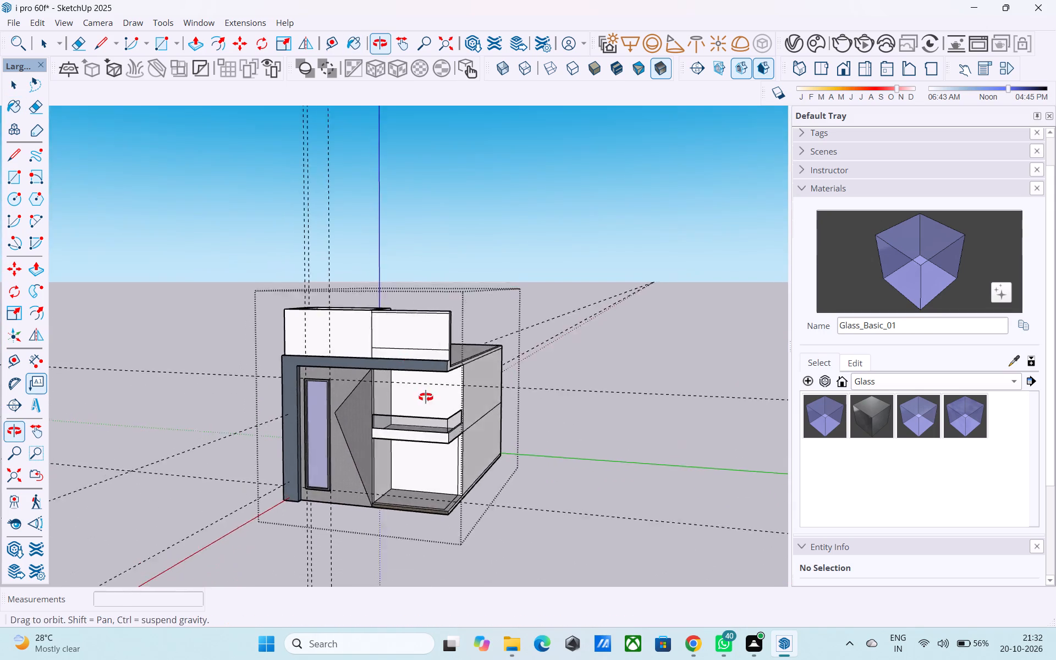
{"action": "middle_click_drag", "start_coordinate": [426, 397], "coordinate": [457, 435]}
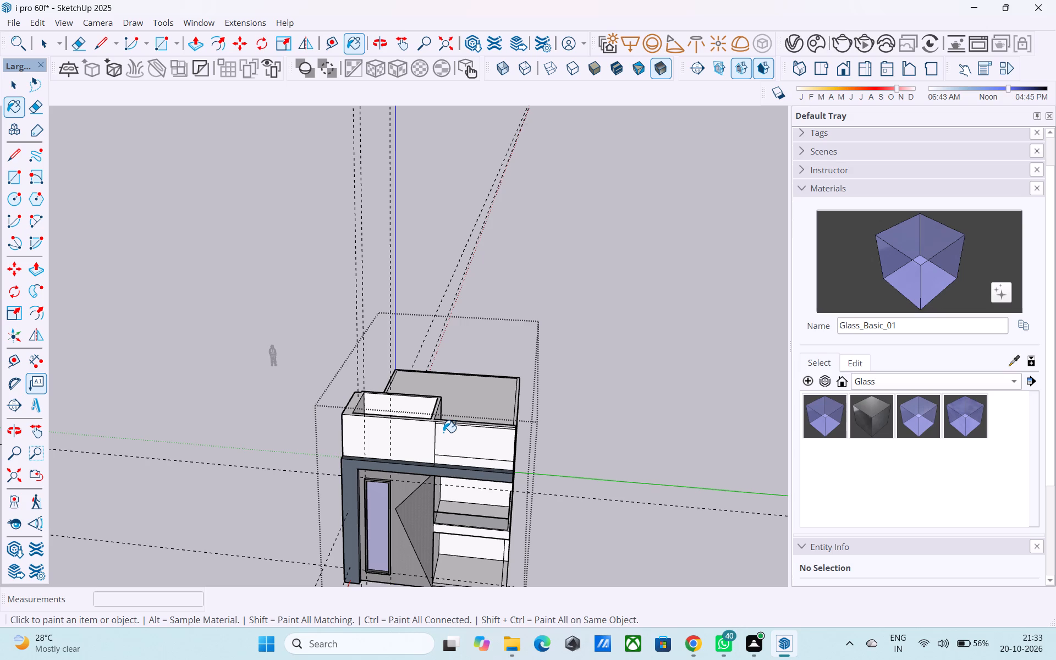
{"action": "middle_click_drag", "start_coordinate": [443, 432], "coordinate": [383, 446]}
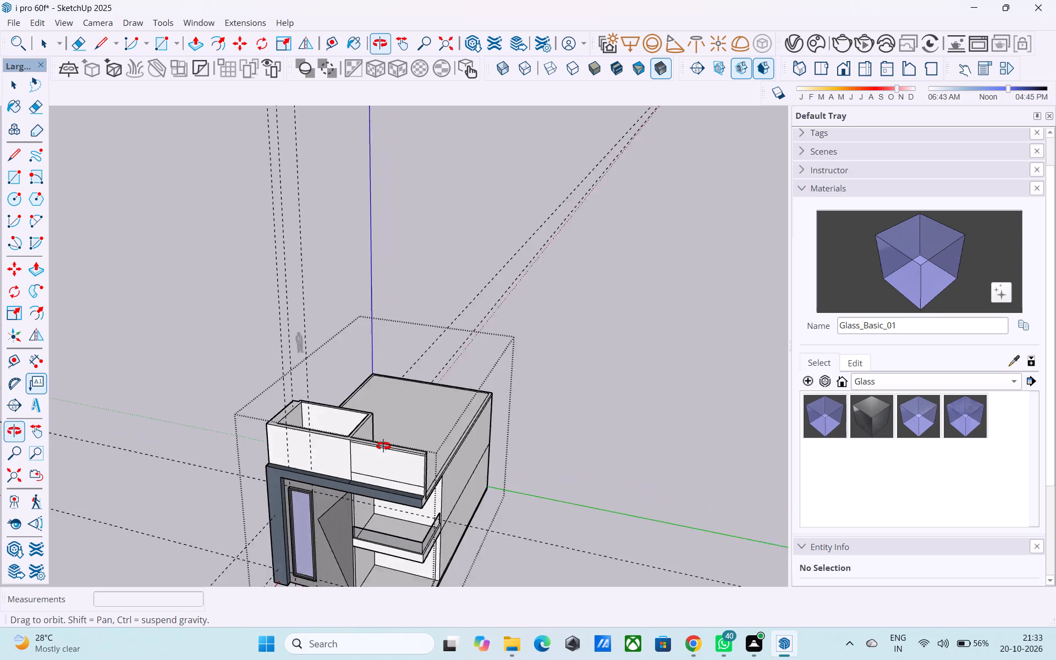
{"action": "middle_click_drag", "start_coordinate": [383, 446], "coordinate": [399, 460]}
{"action": "scroll", "coordinate": [408, 458], "scroll_direction": "down", "scroll_amount": 6}
{"action": "middle_click_drag", "start_coordinate": [413, 438], "coordinate": [408, 496]}
Examine the open-topped rooftop room and its inner walls from several sides and from above.
{"action": "scroll", "coordinate": [371, 471], "scroll_direction": "up", "scroll_amount": 11}
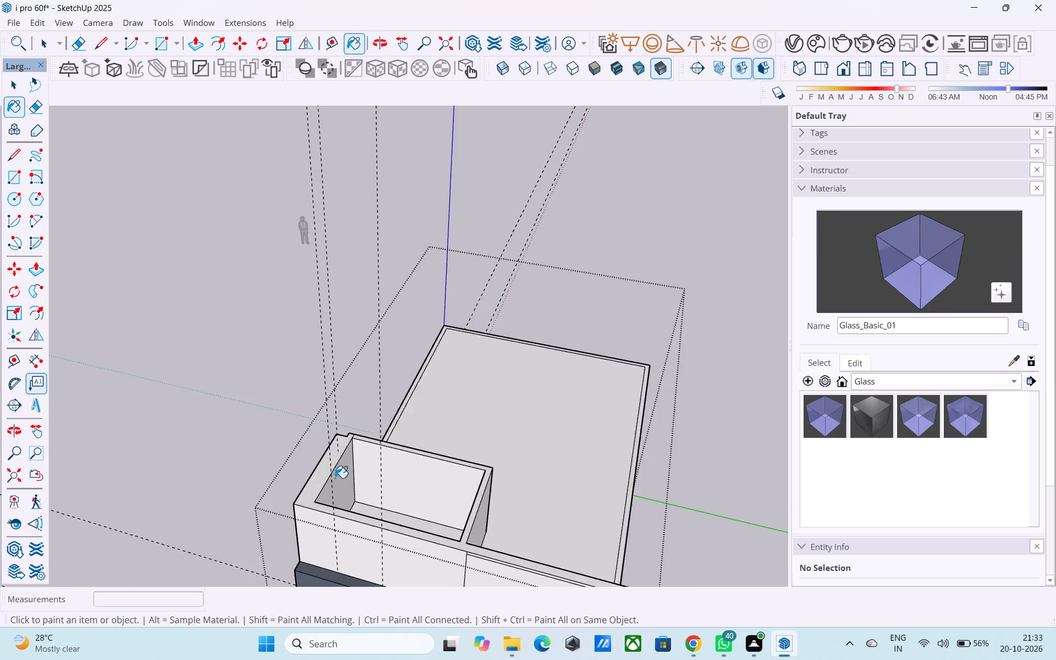
{"action": "scroll", "coordinate": [335, 478], "scroll_direction": "up", "scroll_amount": 7}
{"action": "key", "text": "space"}
{"action": "left_click", "coordinate": [333, 485]}
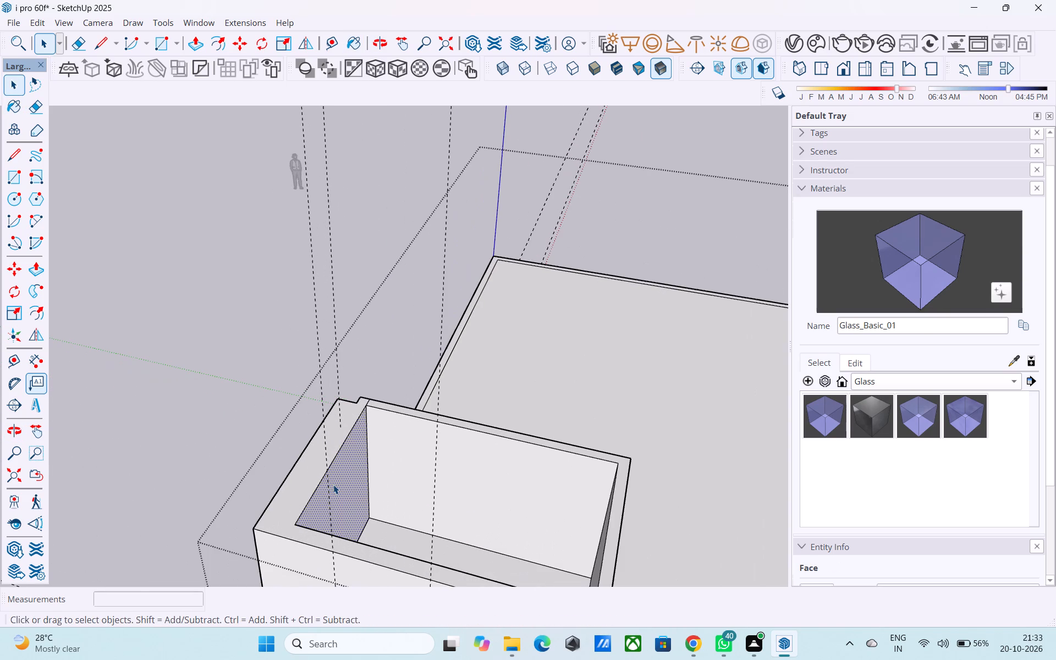
{"action": "scroll", "coordinate": [333, 485], "scroll_direction": "down", "scroll_amount": 6}
{"action": "middle_click_drag", "start_coordinate": [343, 487], "coordinate": [276, 483]}
{"action": "scroll", "coordinate": [551, 418], "scroll_direction": "down", "scroll_amount": 4}
{"action": "middle_click_drag", "start_coordinate": [637, 430], "coordinate": [506, 441]}
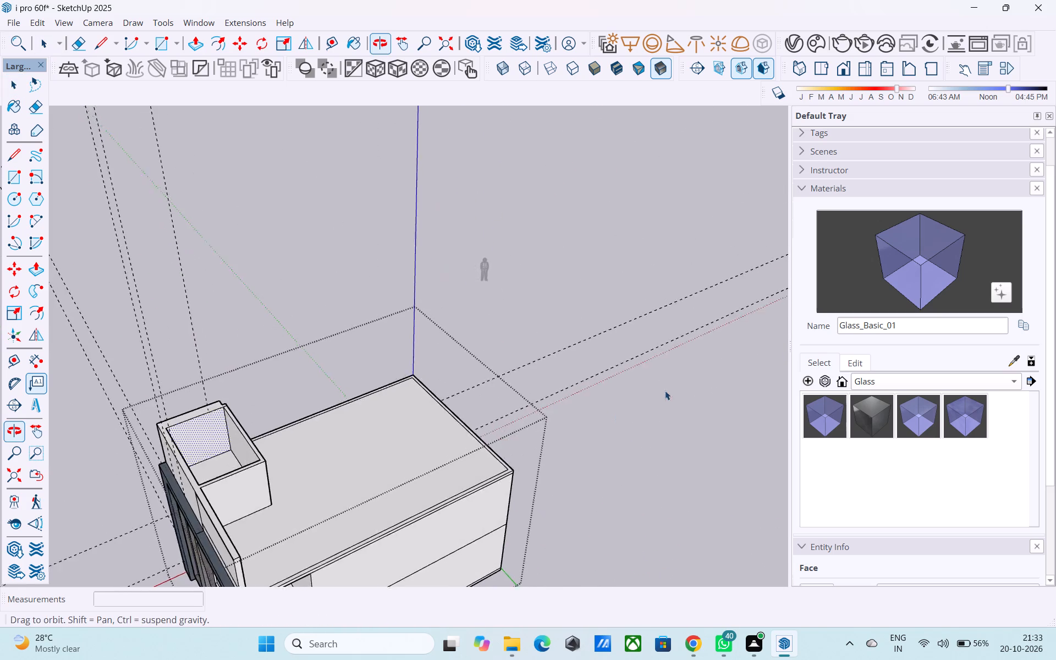
{"action": "scroll", "coordinate": [676, 394], "scroll_direction": "down", "scroll_amount": 5}
{"action": "middle_click_drag", "start_coordinate": [694, 405], "coordinate": [636, 423]}
{"action": "middle_click_drag", "start_coordinate": [234, 432], "coordinate": [261, 366]}
{"action": "scroll", "coordinate": [739, 378], "scroll_direction": "down", "scroll_amount": 3}
{"action": "middle_click_drag", "start_coordinate": [723, 409], "coordinate": [665, 420]}
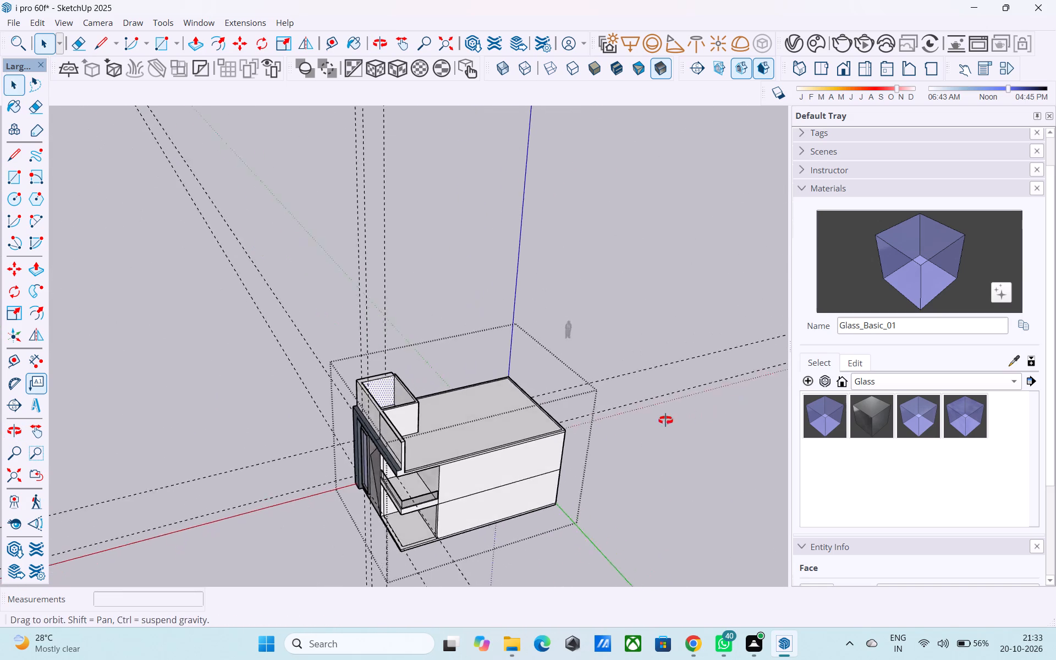
{"action": "middle_click_drag", "start_coordinate": [665, 420], "coordinate": [592, 435]}
{"action": "scroll", "coordinate": [559, 430], "scroll_direction": "down", "scroll_amount": 1}
{"action": "scroll", "coordinate": [282, 392], "scroll_direction": "up", "scroll_amount": 5}
{"action": "middle_click_drag", "start_coordinate": [290, 391], "coordinate": [262, 389]}
{"action": "scroll", "coordinate": [324, 419], "scroll_direction": "up", "scroll_amount": 7}
{"action": "middle_click_drag", "start_coordinate": [340, 417], "coordinate": [350, 442]}
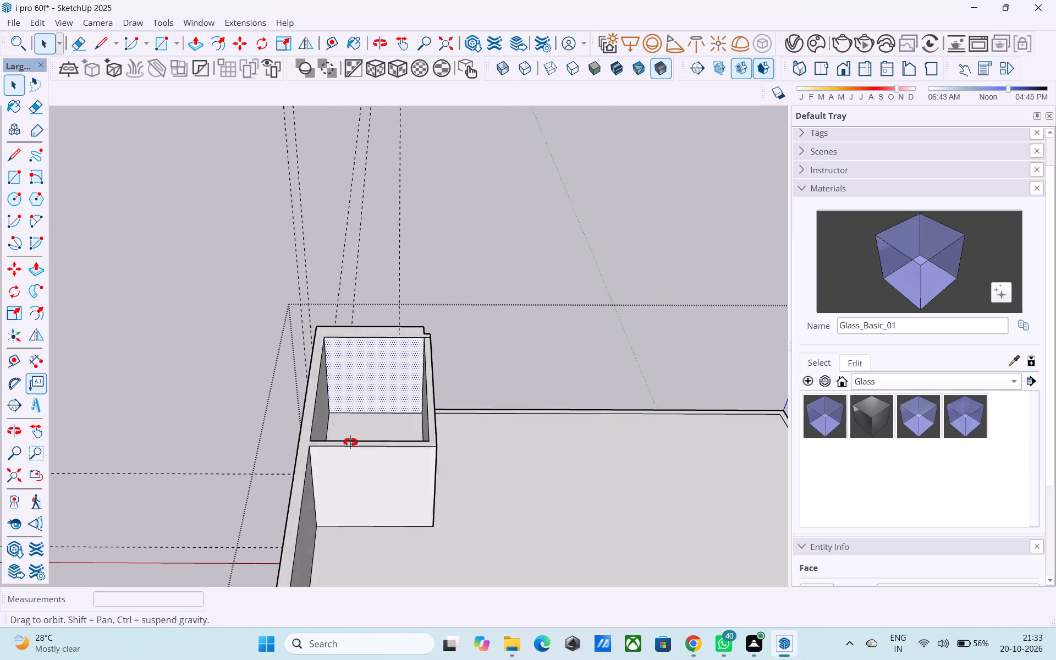
{"action": "middle_click_drag", "start_coordinate": [350, 442], "coordinate": [360, 499]}
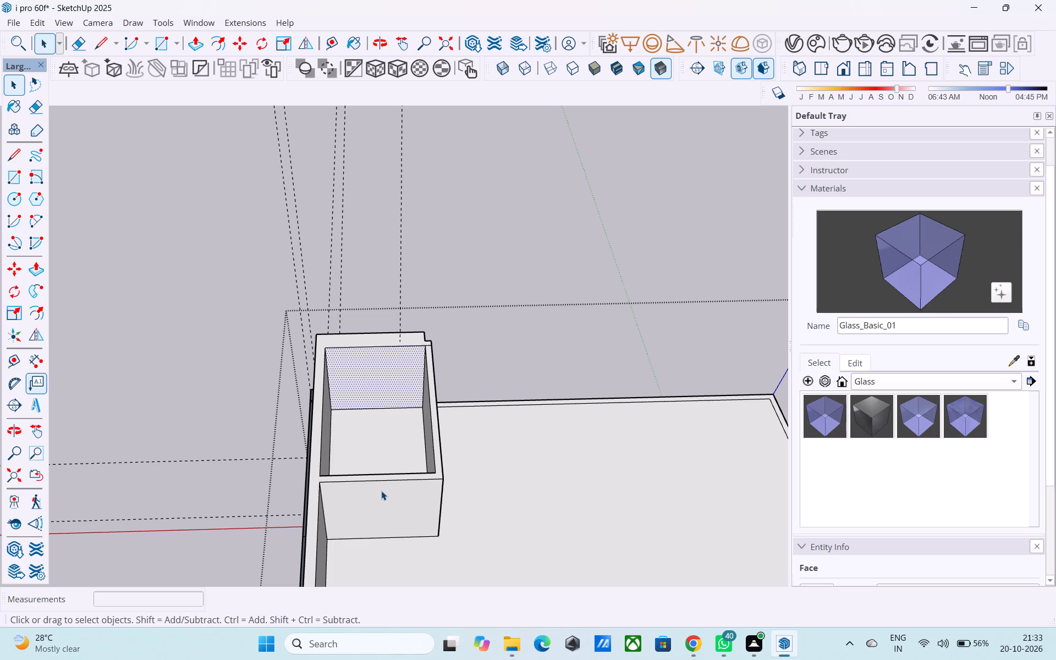
{"action": "scroll", "coordinate": [381, 491], "scroll_direction": "down", "scroll_amount": 3}
{"action": "middle_click_drag", "start_coordinate": [381, 491], "coordinate": [365, 570]}
{"action": "scroll", "coordinate": [360, 408], "scroll_direction": "up", "scroll_amount": 3}
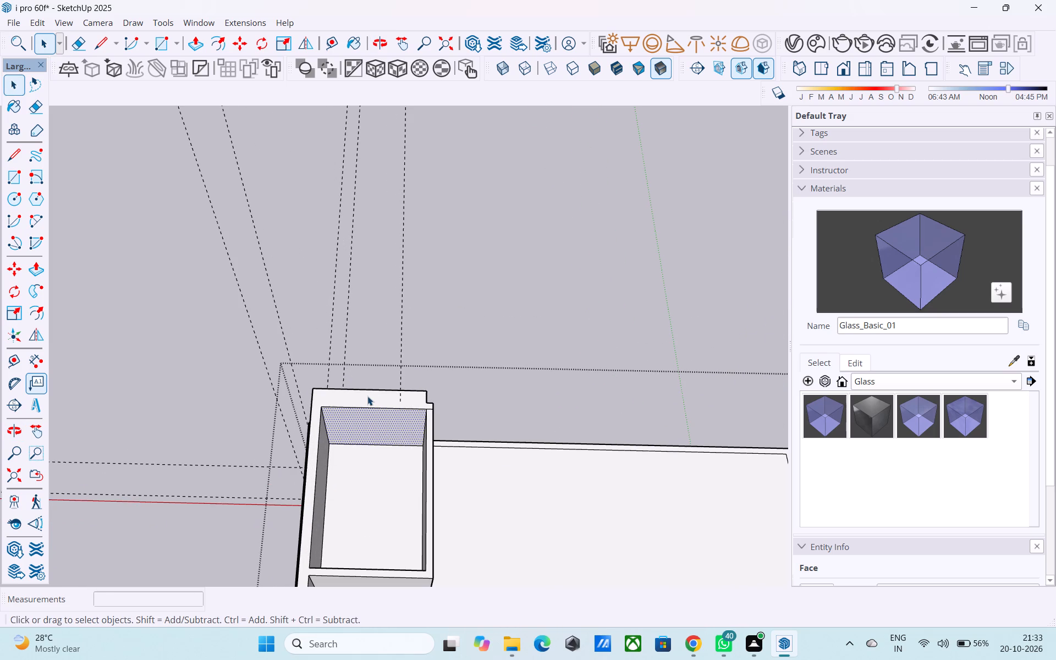
{"action": "scroll", "coordinate": [372, 393], "scroll_direction": "down", "scroll_amount": 5}
{"action": "middle_click_drag", "start_coordinate": [371, 394], "coordinate": [380, 356]}
{"action": "scroll", "coordinate": [369, 383], "scroll_direction": "up", "scroll_amount": 5}
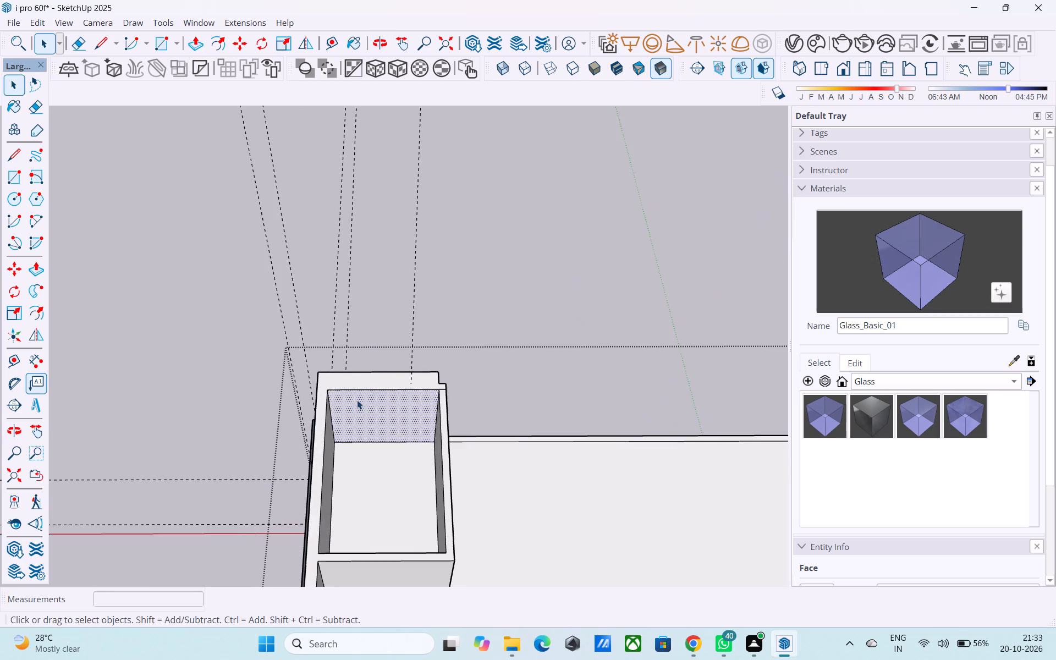
{"action": "scroll", "coordinate": [397, 324], "scroll_direction": "down", "scroll_amount": 4}
{"action": "middle_click_drag", "start_coordinate": [397, 323], "coordinate": [404, 398]}
{"action": "scroll", "coordinate": [421, 346], "scroll_direction": "down", "scroll_amount": 1}
{"action": "middle_click_drag", "start_coordinate": [383, 463], "coordinate": [403, 355]}
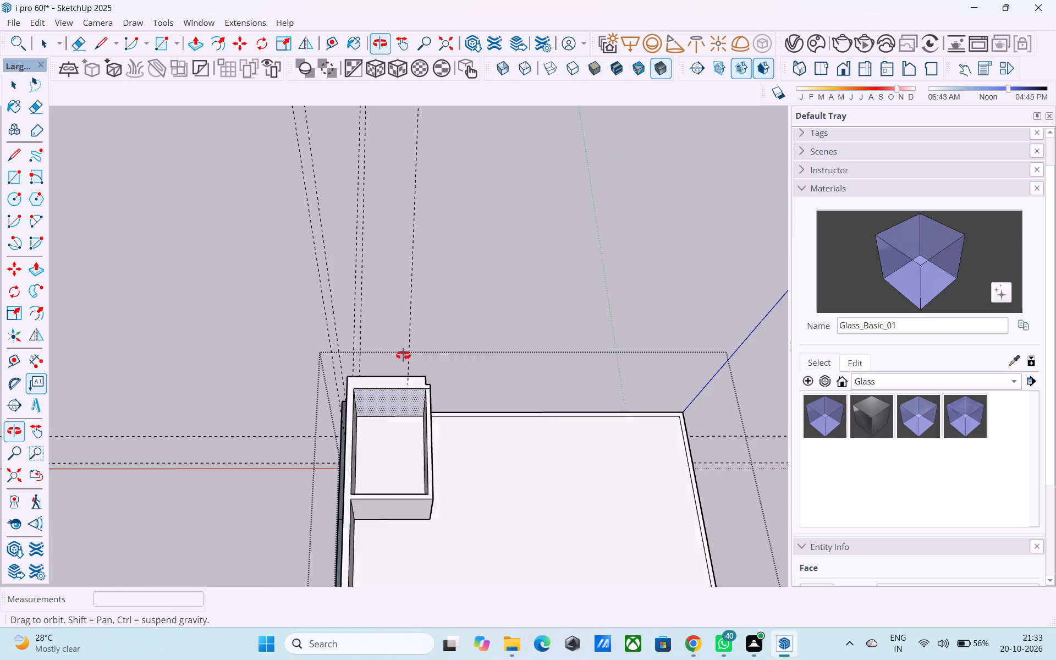
{"action": "middle_click_drag", "start_coordinate": [403, 355], "coordinate": [405, 352]}
{"action": "scroll", "coordinate": [359, 386], "scroll_direction": "up", "scroll_amount": 6}
{"action": "middle_click_drag", "start_coordinate": [349, 400], "coordinate": [302, 378]}
{"action": "scroll", "coordinate": [359, 360], "scroll_direction": "up", "scroll_amount": 6}
Close the rooftop room's open top with a 12' by 8' rectangle between opposite inner corners, and reverse the new face.
{"action": "key", "text": "r"}
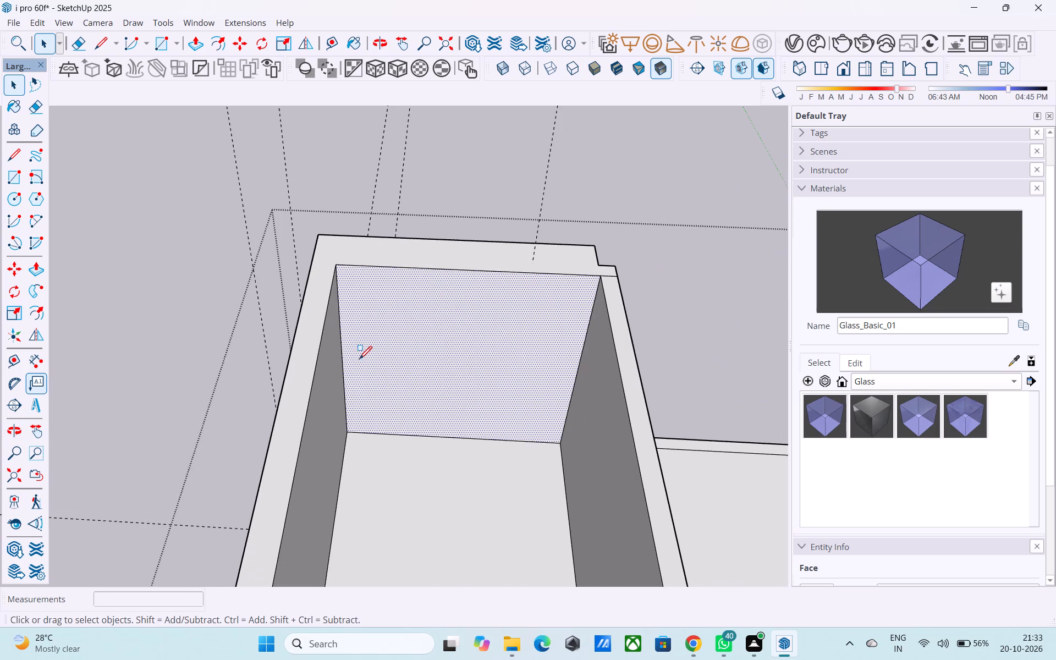
{"action": "left_click", "coordinate": [336, 268]}
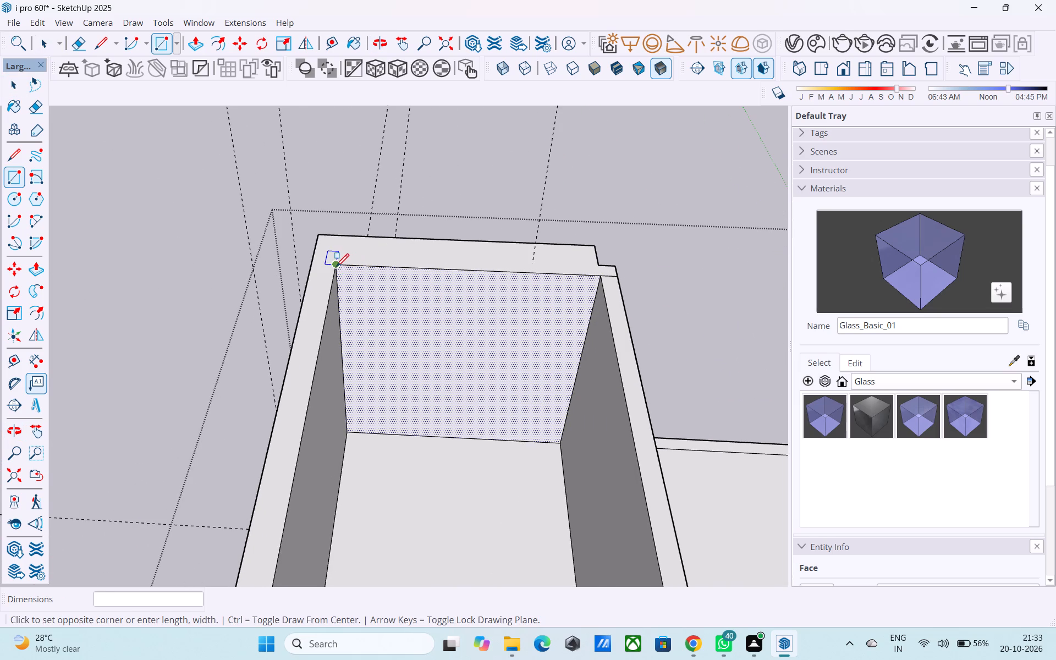
{"action": "scroll", "coordinate": [340, 261], "scroll_direction": "down", "scroll_amount": 4}
{"action": "left_click", "coordinate": [532, 498]}
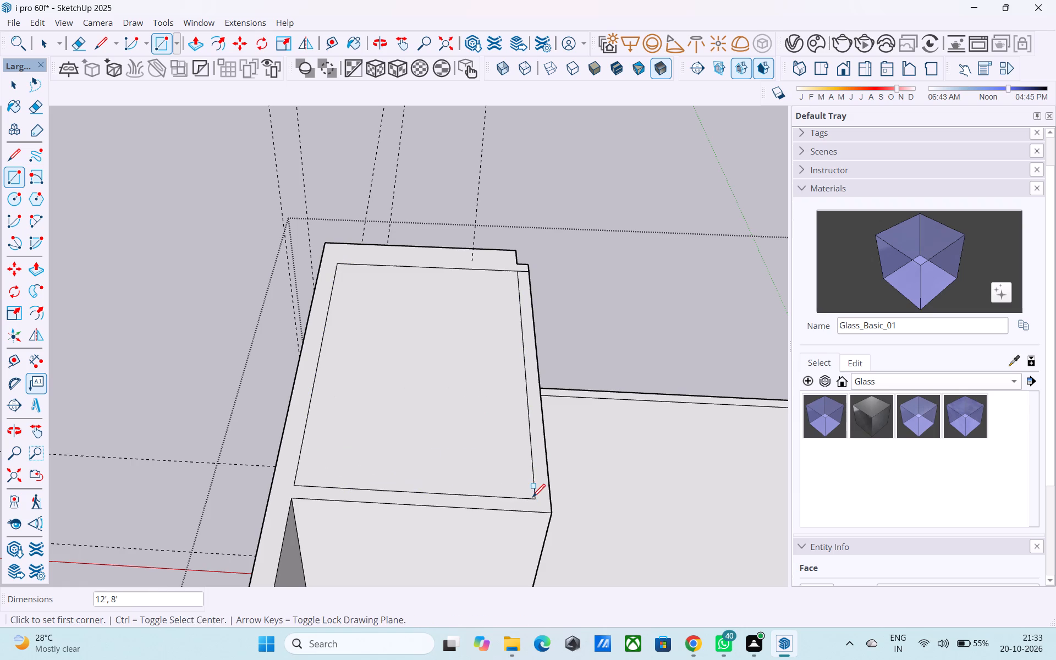
{"action": "key", "text": "space"}
{"action": "left_click", "coordinate": [520, 480]}
{"action": "right_click", "coordinate": [519, 480]}
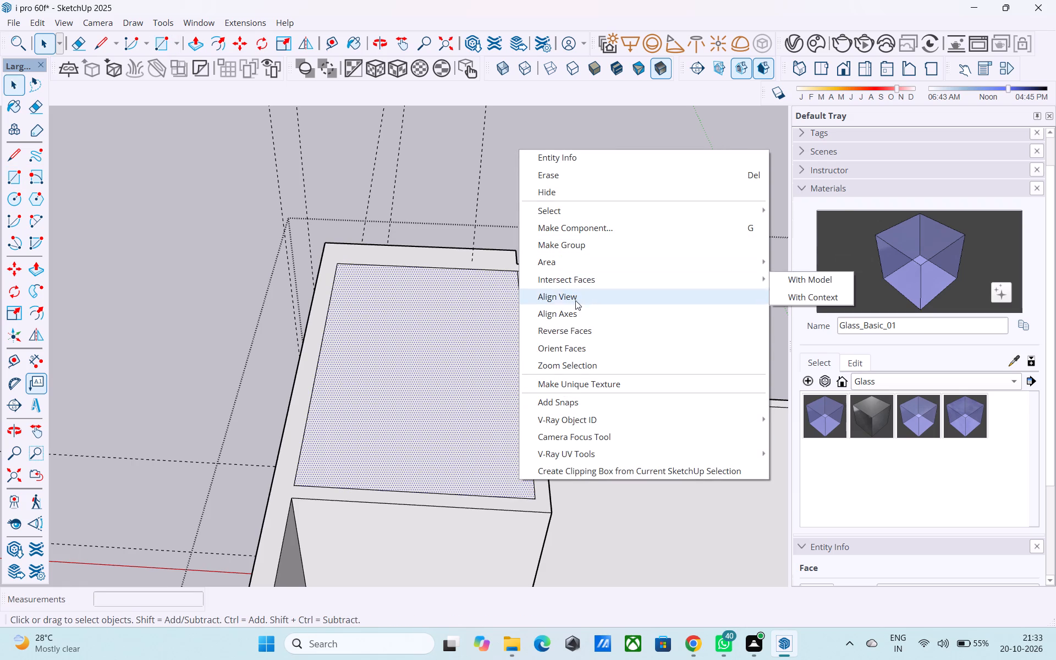
{"action": "left_click", "coordinate": [583, 331]}
Draw 6" vertical lines upward from two diagonally opposite corners of the new roof face: front outer and rear inner.
{"action": "key", "text": "l"}
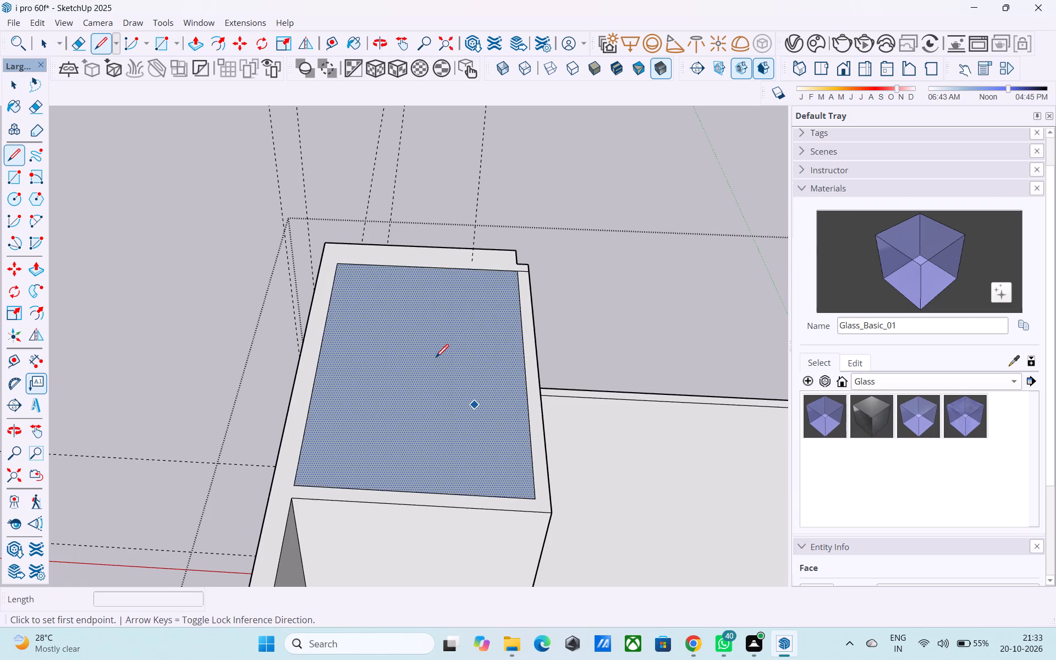
{"action": "left_click", "coordinate": [337, 269]}
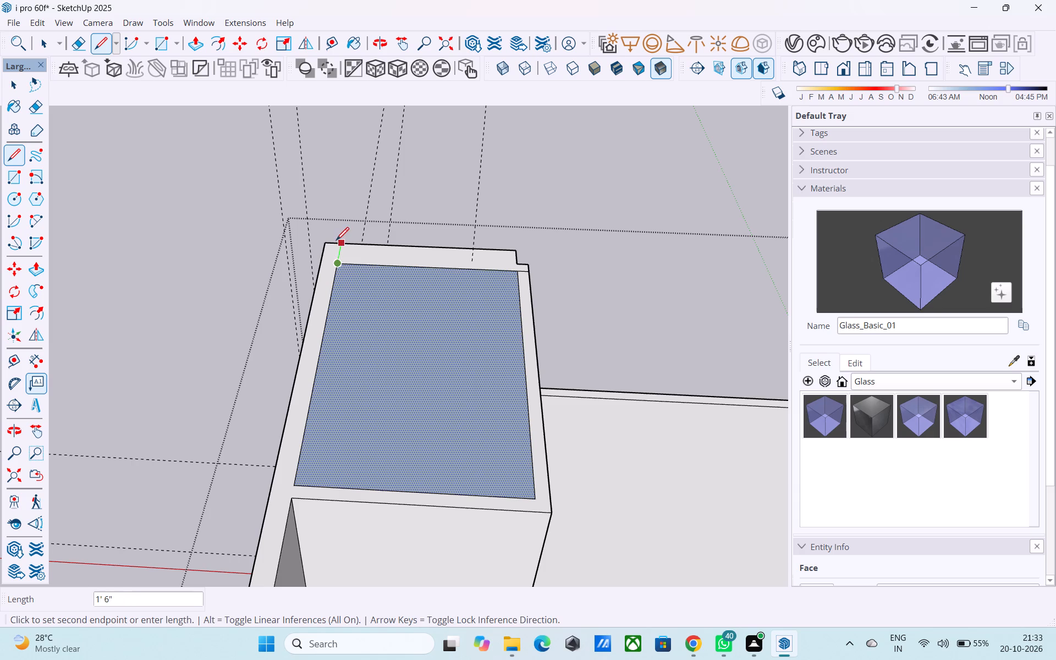
{"action": "middle_click_drag", "start_coordinate": [334, 243], "coordinate": [333, 260]}
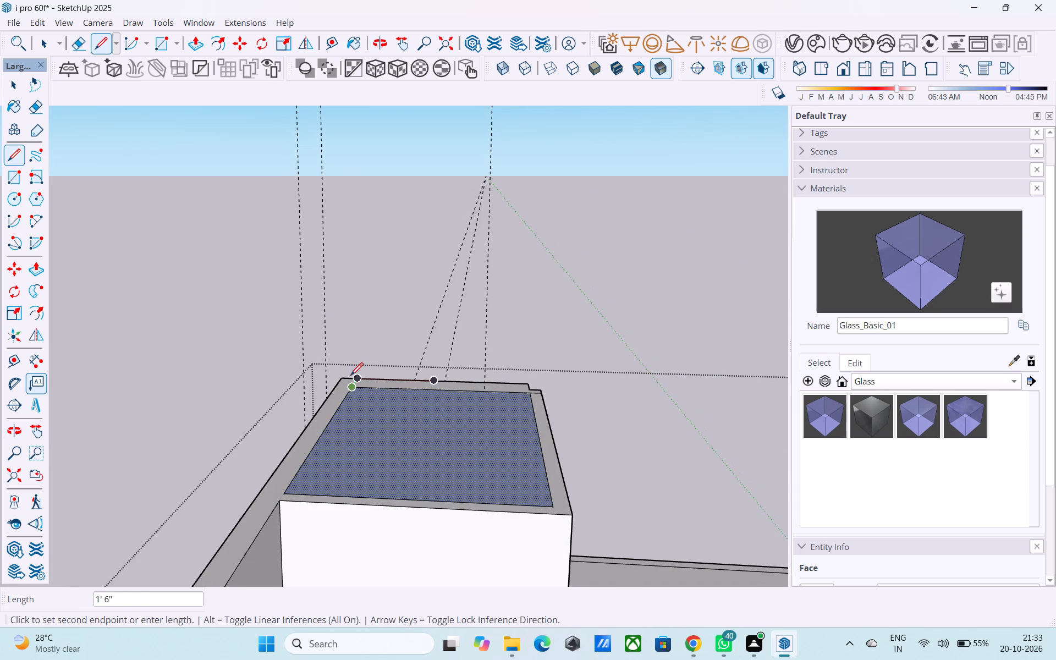
{"action": "type", "text": "6\""}
{"action": "key", "text": "Return"}
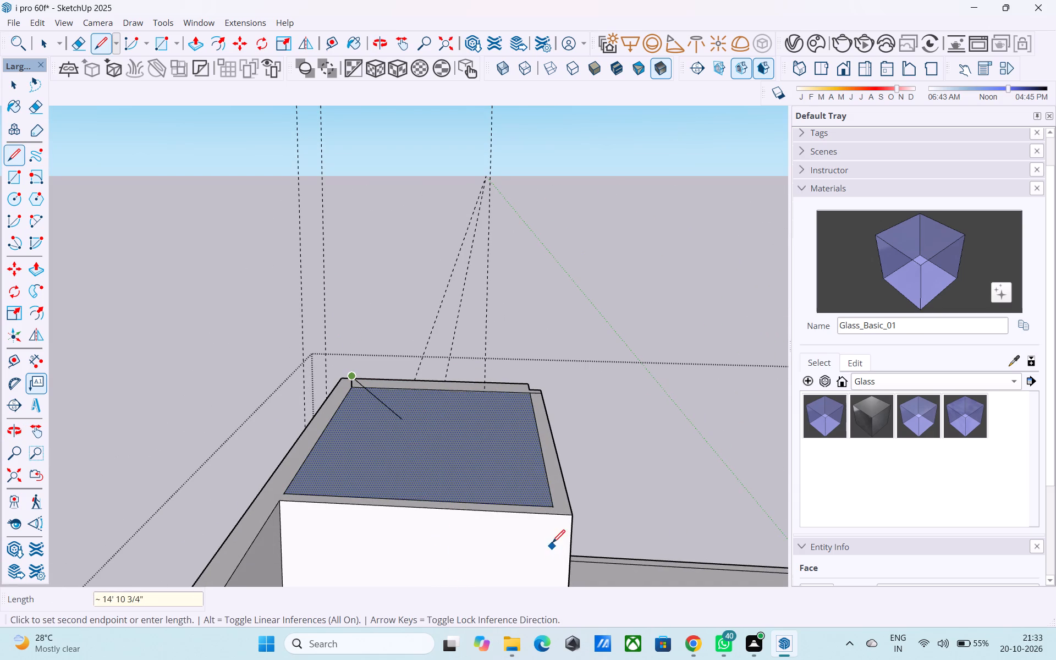
{"action": "key", "text": "l"}
{"action": "scroll", "coordinate": [555, 502], "scroll_direction": "up", "scroll_amount": 2}
{"action": "left_click", "coordinate": [549, 508]}
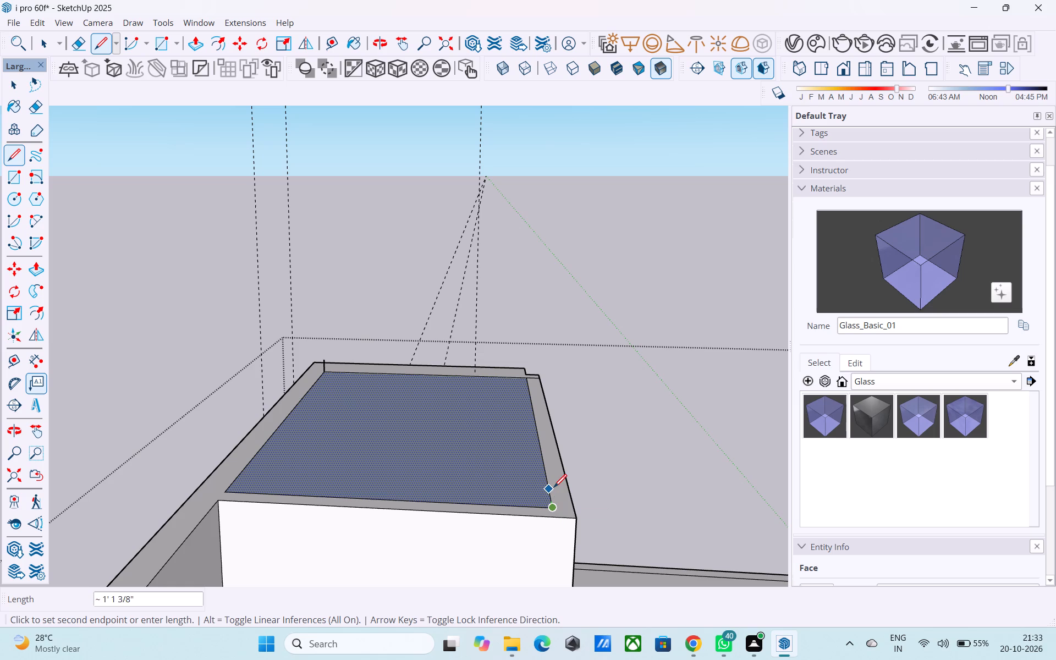
{"action": "middle_click_drag", "start_coordinate": [553, 471], "coordinate": [561, 433]}
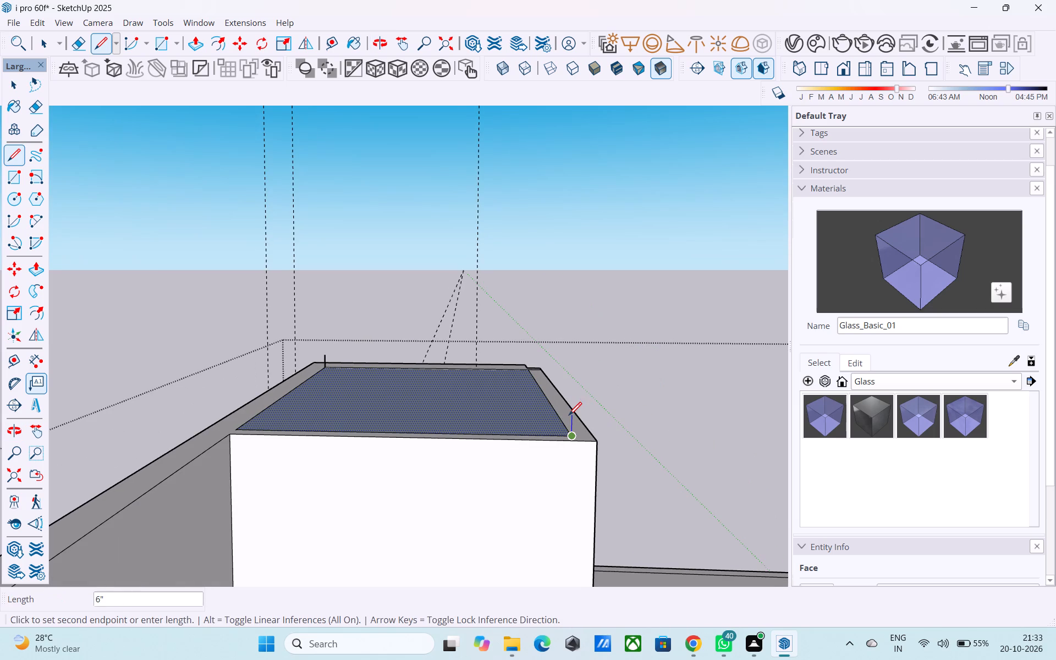
{"action": "type", "text": "6\""}
{"action": "key", "text": "Return"}
Draw a raised horizontal rectangle above the roof face, spanning between the tops of the two 6" vertical lines.
{"action": "key", "text": "r"}
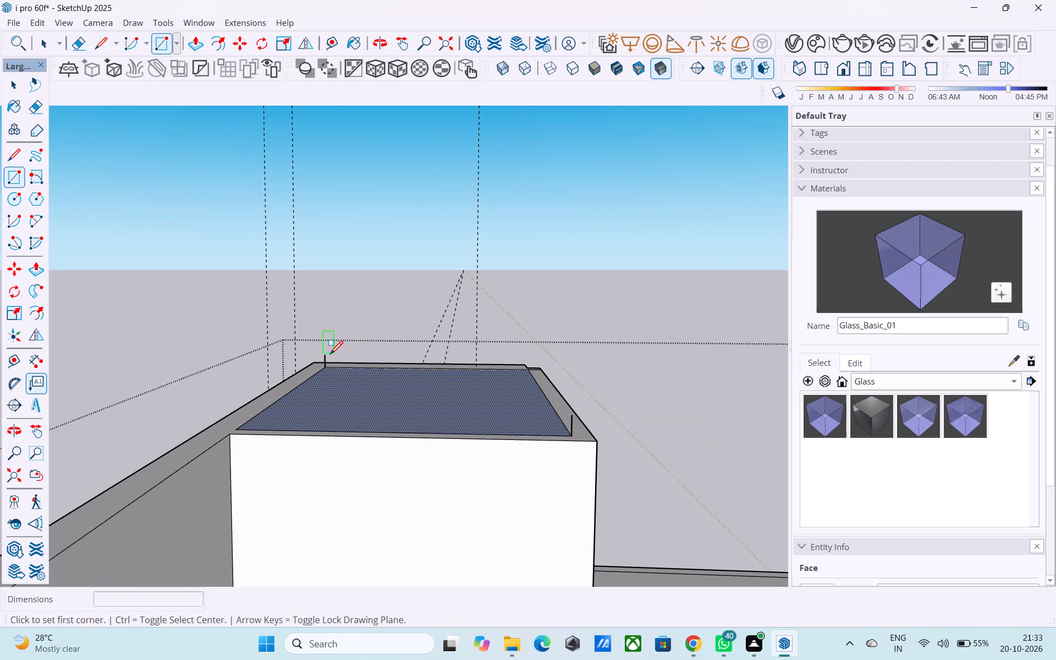
{"action": "left_click", "coordinate": [321, 359]}
{"action": "key", "text": "r"}
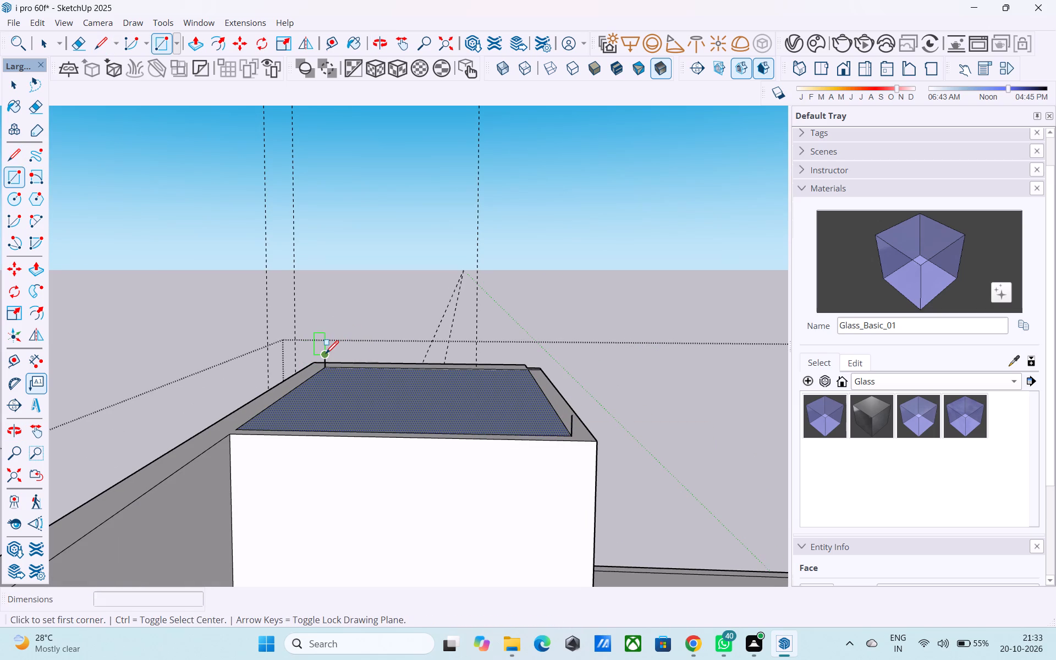
{"action": "left_click", "coordinate": [326, 355]}
{"action": "left_click", "coordinate": [574, 416]}
Join the lower and raised rectangles with a vertical line at their front corner on the roof terrace side.
{"action": "scroll", "coordinate": [574, 416], "scroll_direction": "down", "scroll_amount": 2}
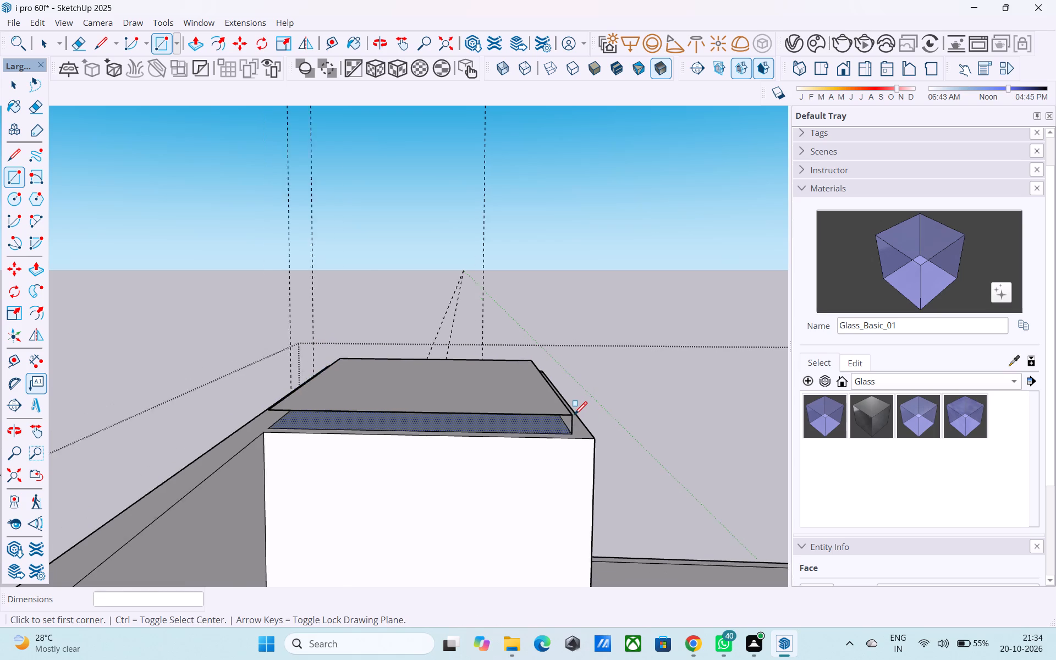
{"action": "scroll", "coordinate": [574, 416], "scroll_direction": "down", "scroll_amount": 2}
{"action": "middle_click_drag", "start_coordinate": [351, 454], "coordinate": [448, 481]}
{"action": "scroll", "coordinate": [353, 396], "scroll_direction": "up", "scroll_amount": 5}
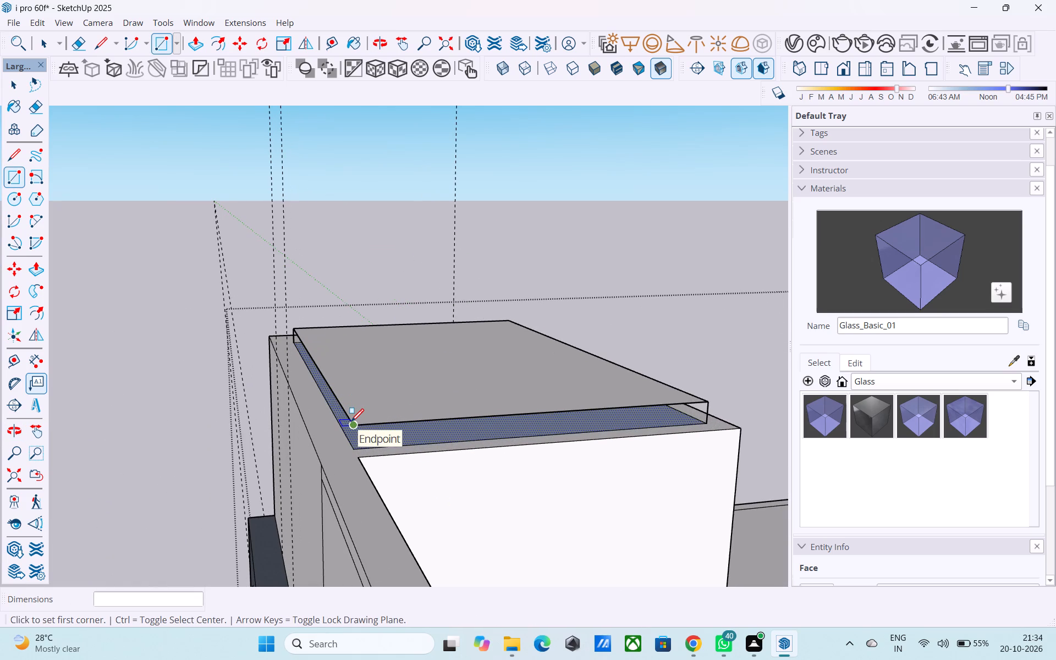
{"action": "key", "text": "l"}
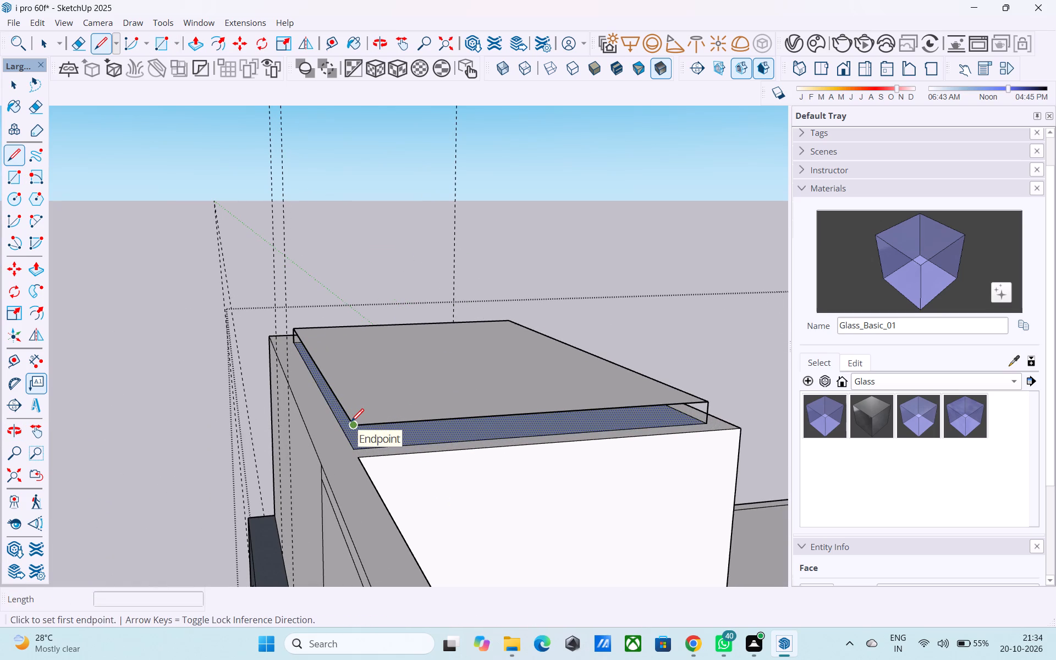
{"action": "scroll", "coordinate": [362, 457], "scroll_direction": "up", "scroll_amount": 9}
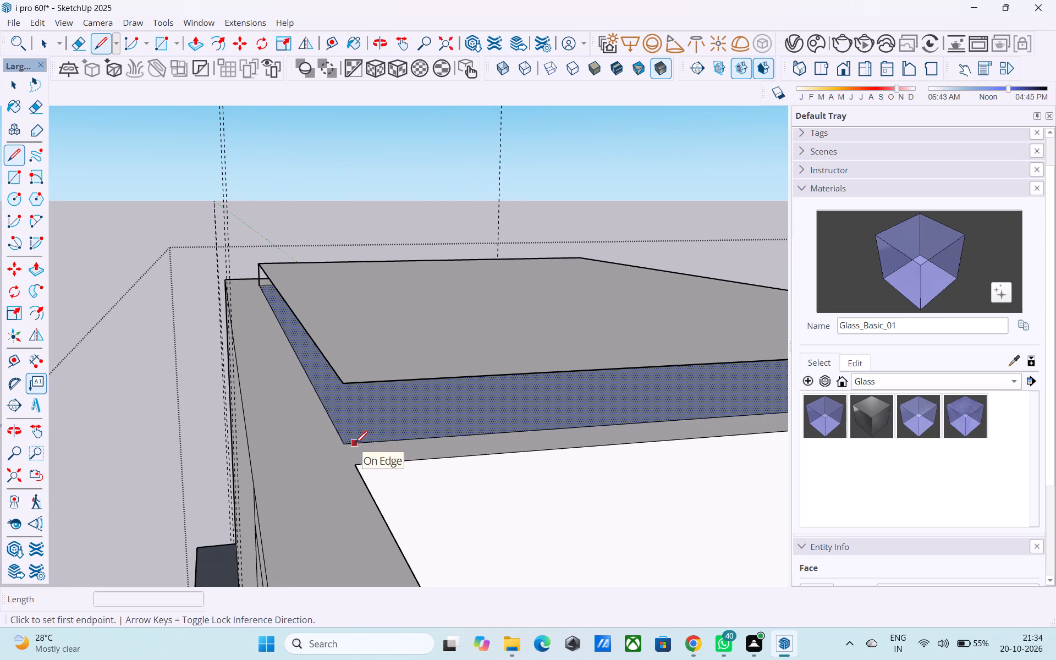
{"action": "left_click", "coordinate": [346, 447]}
{"action": "left_click", "coordinate": [338, 380]}
Join the two rectangles with a vertical line at the last open corner, near the notch, to complete the slab's sides.
{"action": "scroll", "coordinate": [350, 394], "scroll_direction": "down", "scroll_amount": 9}
{"action": "middle_click_drag", "start_coordinate": [324, 510], "coordinate": [795, 563]}
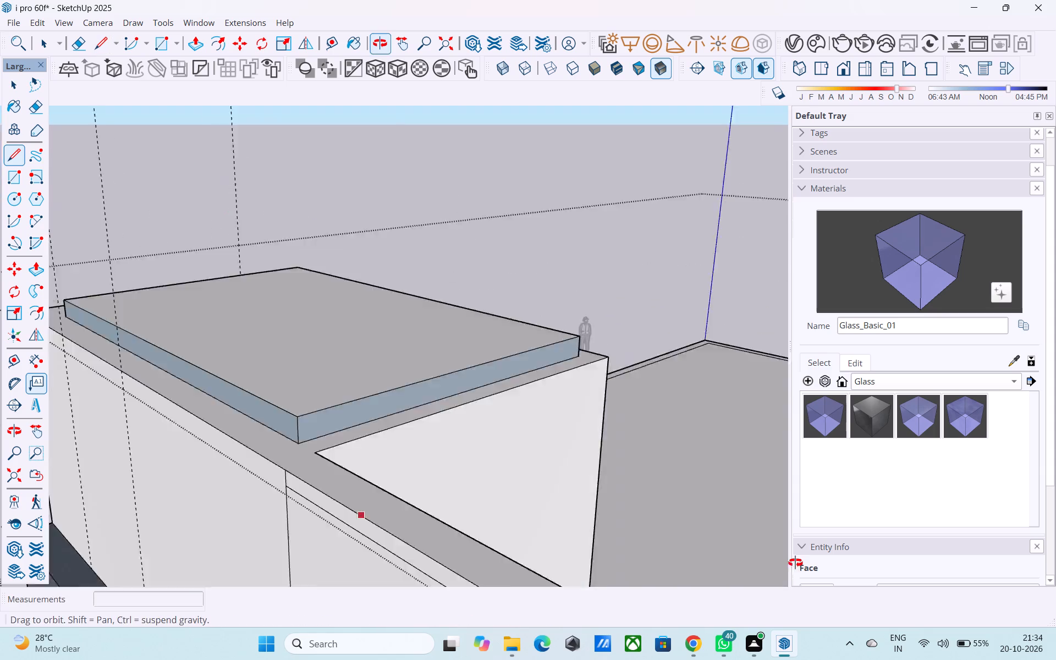
{"action": "middle_click_drag", "start_coordinate": [795, 563], "coordinate": [878, 562]}
{"action": "scroll", "coordinate": [617, 432], "scroll_direction": "down", "scroll_amount": 17}
{"action": "middle_click_drag", "start_coordinate": [357, 459], "coordinate": [586, 465]}
{"action": "scroll", "coordinate": [582, 428], "scroll_direction": "up", "scroll_amount": 8}
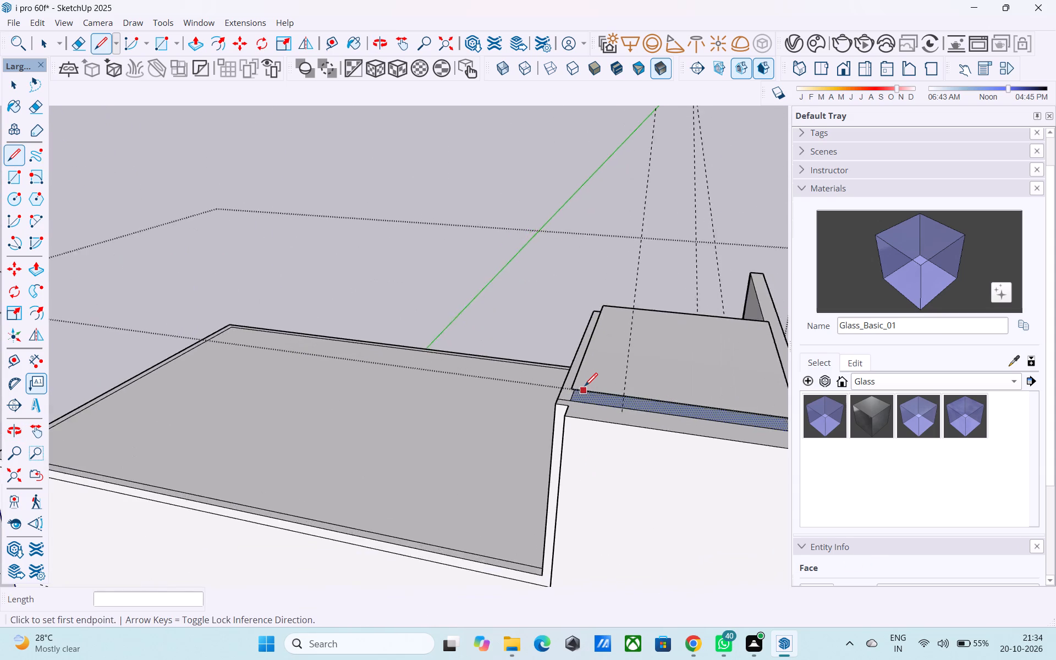
{"action": "scroll", "coordinate": [585, 387], "scroll_direction": "up", "scroll_amount": 16}
{"action": "scroll", "coordinate": [534, 435], "scroll_direction": "up", "scroll_amount": 4}
{"action": "left_click", "coordinate": [533, 437]}
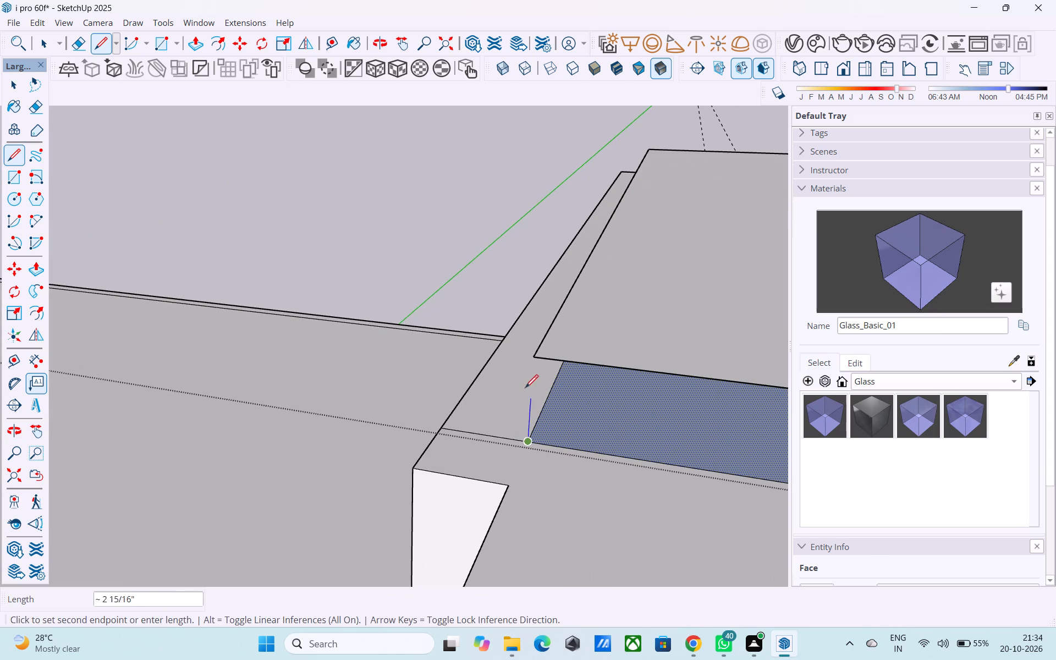
{"action": "left_click", "coordinate": [530, 359]}
Push/Pull the roof slab's outer side face outward over the wall to the rooftop room's outer side edge.
{"action": "scroll", "coordinate": [533, 359], "scroll_direction": "down", "scroll_amount": 18}
{"action": "middle_click_drag", "start_coordinate": [455, 468], "coordinate": [461, 464]}
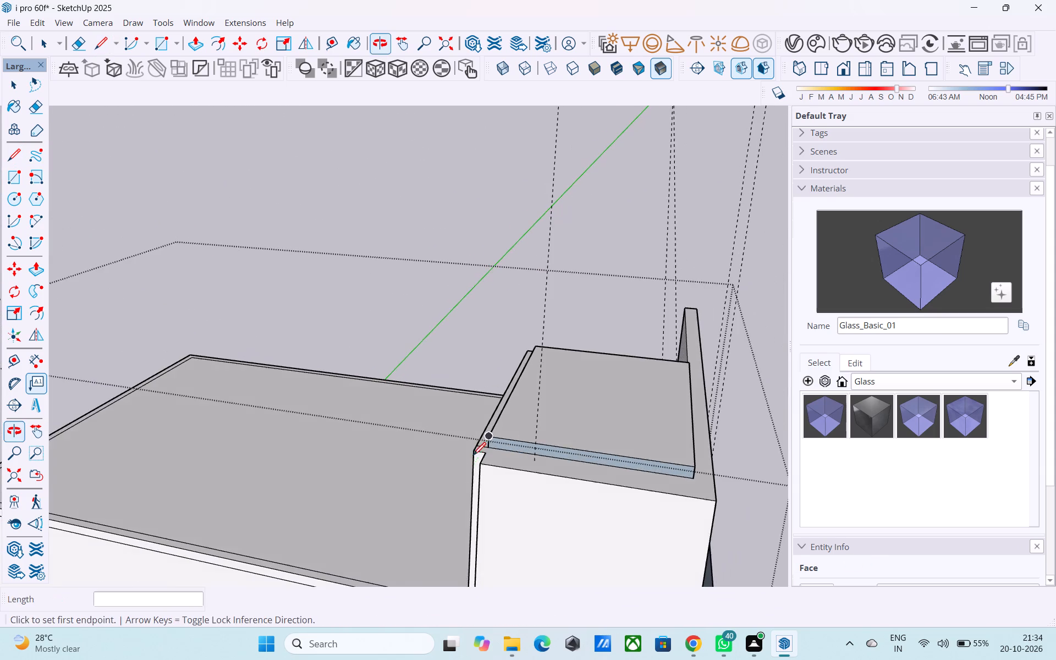
{"action": "scroll", "coordinate": [594, 406], "scroll_direction": "down", "scroll_amount": 2}
{"action": "middle_click_drag", "start_coordinate": [592, 408], "coordinate": [559, 406]}
{"action": "scroll", "coordinate": [567, 413], "scroll_direction": "up", "scroll_amount": 6}
{"action": "key", "text": "space"}
{"action": "scroll", "coordinate": [557, 403], "scroll_direction": "down", "scroll_amount": 5}
{"action": "middle_click_drag", "start_coordinate": [581, 443], "coordinate": [562, 416]}
{"action": "scroll", "coordinate": [559, 428], "scroll_direction": "up", "scroll_amount": 4}
{"action": "left_click", "coordinate": [566, 469]}
{"action": "key", "text": "p"}
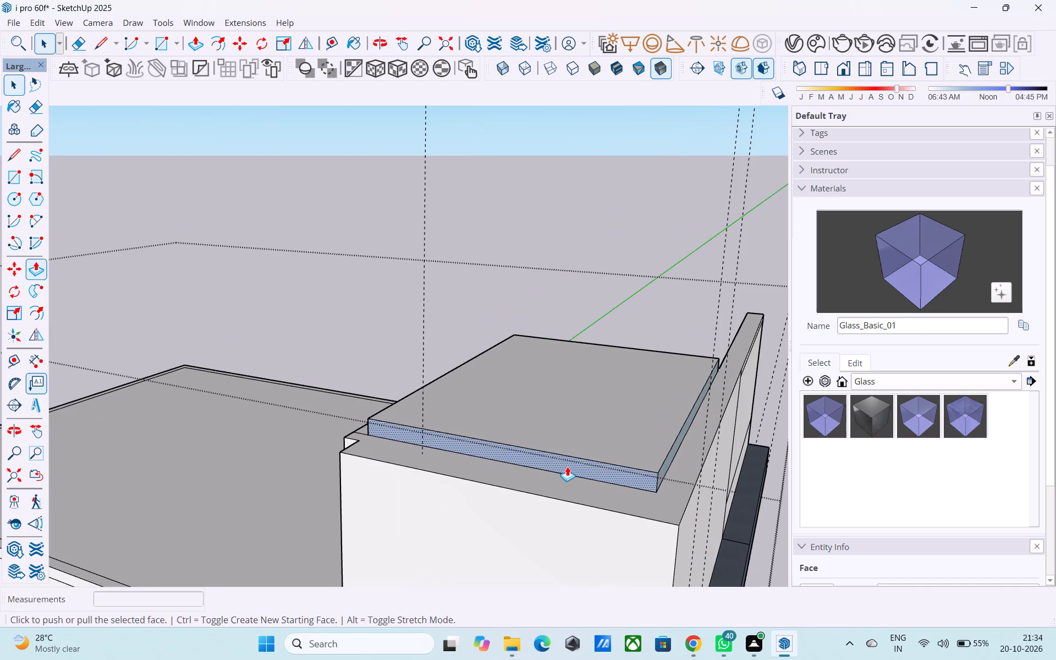
{"action": "left_click", "coordinate": [567, 466]}
{"action": "left_click", "coordinate": [555, 462]}
{"action": "left_click", "coordinate": [526, 513]}
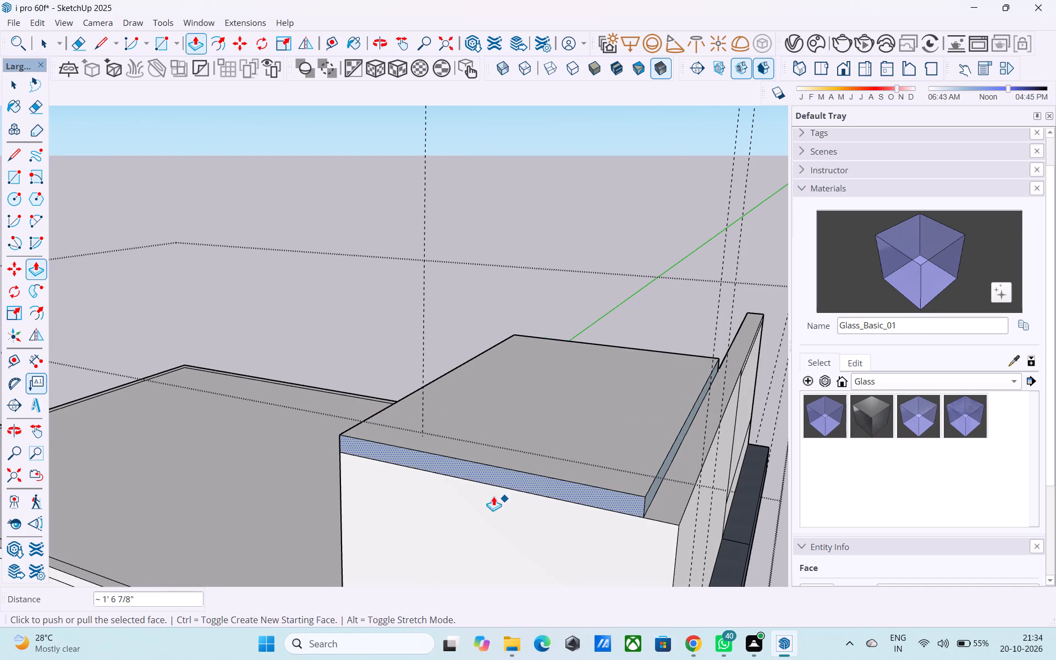
Push/Pull the roof slab's front face 9" outward to align with the rooftop room's front wall.
{"action": "middle_click_drag", "start_coordinate": [434, 484], "coordinate": [312, 454]}
{"action": "scroll", "coordinate": [306, 427], "scroll_direction": "down", "scroll_amount": 5}
{"action": "middle_click_drag", "start_coordinate": [465, 448], "coordinate": [461, 454]}
{"action": "scroll", "coordinate": [461, 454], "scroll_direction": "up", "scroll_amount": 5}
{"action": "key", "text": "space"}
{"action": "left_click", "coordinate": [454, 449]}
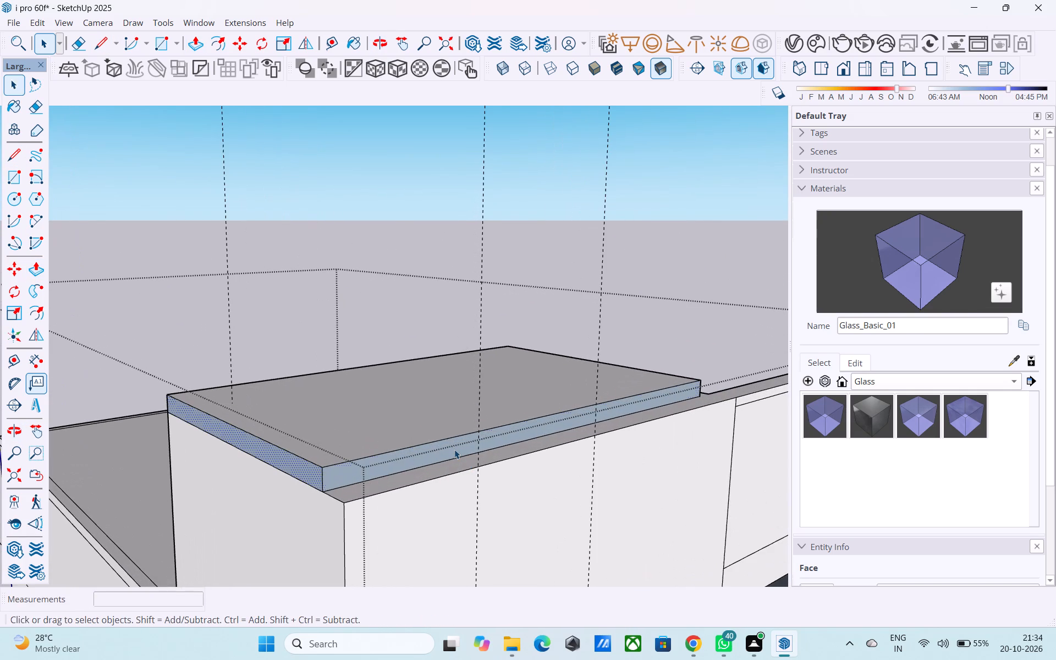
{"action": "key", "text": "p"}
{"action": "left_click", "coordinate": [454, 449]}
{"action": "left_click", "coordinate": [464, 472]}
Examine the rooftop room's roof slab and the adjoining front parapet from the front of the building.
{"action": "scroll", "coordinate": [464, 472], "scroll_direction": "down", "scroll_amount": 8}
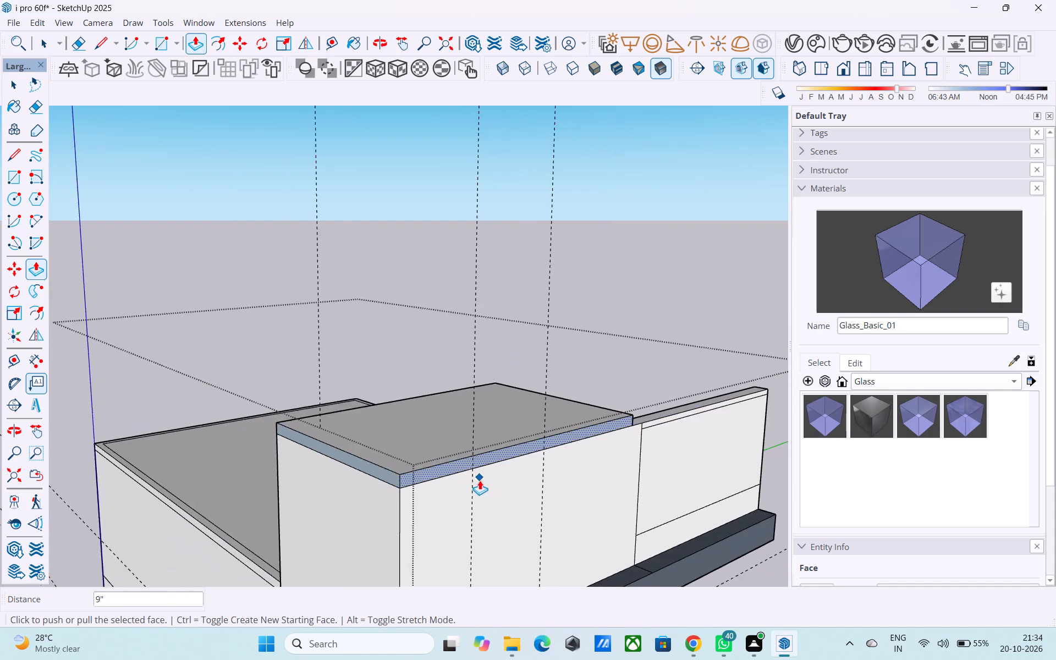
{"action": "scroll", "coordinate": [480, 480], "scroll_direction": "down", "scroll_amount": 4}
{"action": "middle_click_drag", "start_coordinate": [566, 471], "coordinate": [360, 442]}
{"action": "middle_click_drag", "start_coordinate": [483, 436], "coordinate": [352, 438]}
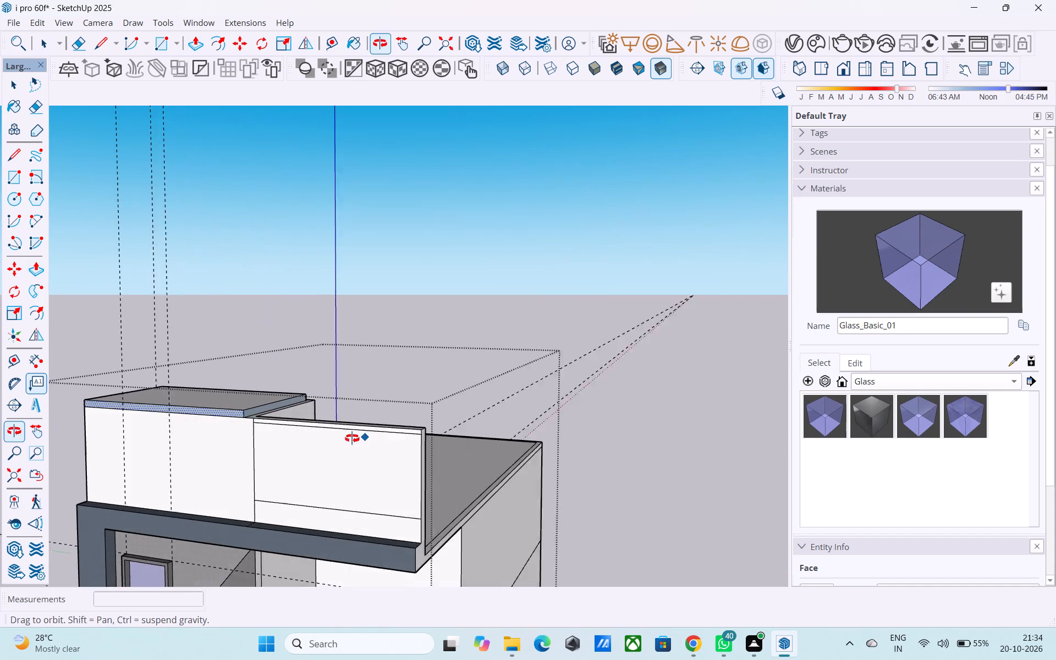
{"action": "middle_click_drag", "start_coordinate": [352, 438], "coordinate": [343, 439]}
{"action": "key", "text": "space"}
{"action": "middle_click_drag", "start_coordinate": [343, 439], "coordinate": [362, 441]}
{"action": "scroll", "coordinate": [403, 481], "scroll_direction": "up", "scroll_amount": 5}
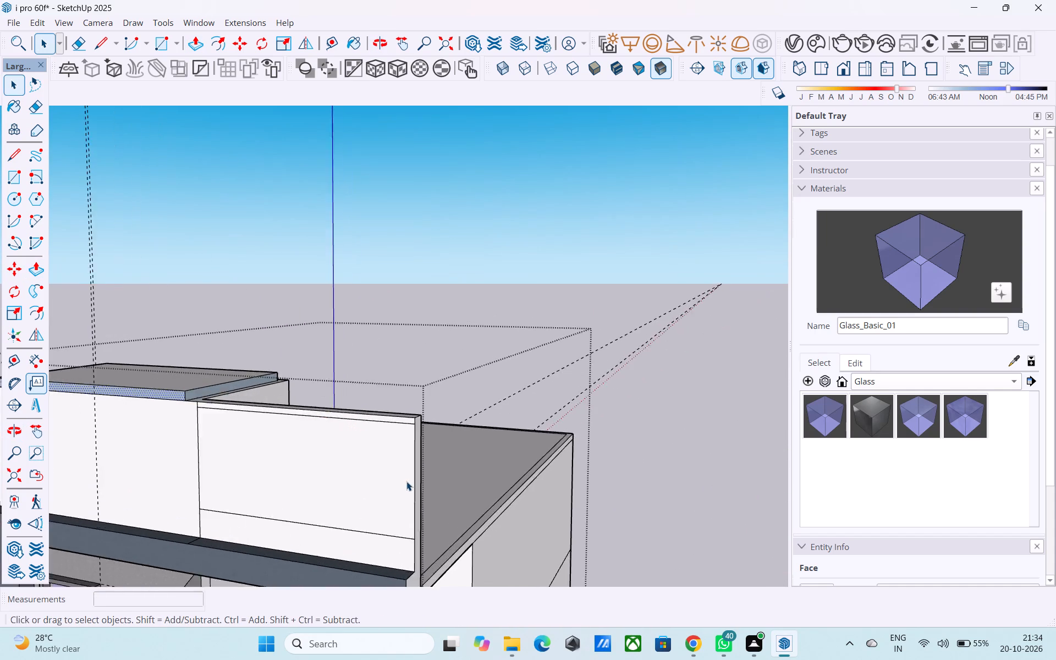
Copy the vertical line at the outer end of the front parapet's upper panel 6" inward.
{"action": "scroll", "coordinate": [406, 481], "scroll_direction": "up", "scroll_amount": 2}
{"action": "left_click", "coordinate": [420, 488]}
{"action": "key", "text": "m"}
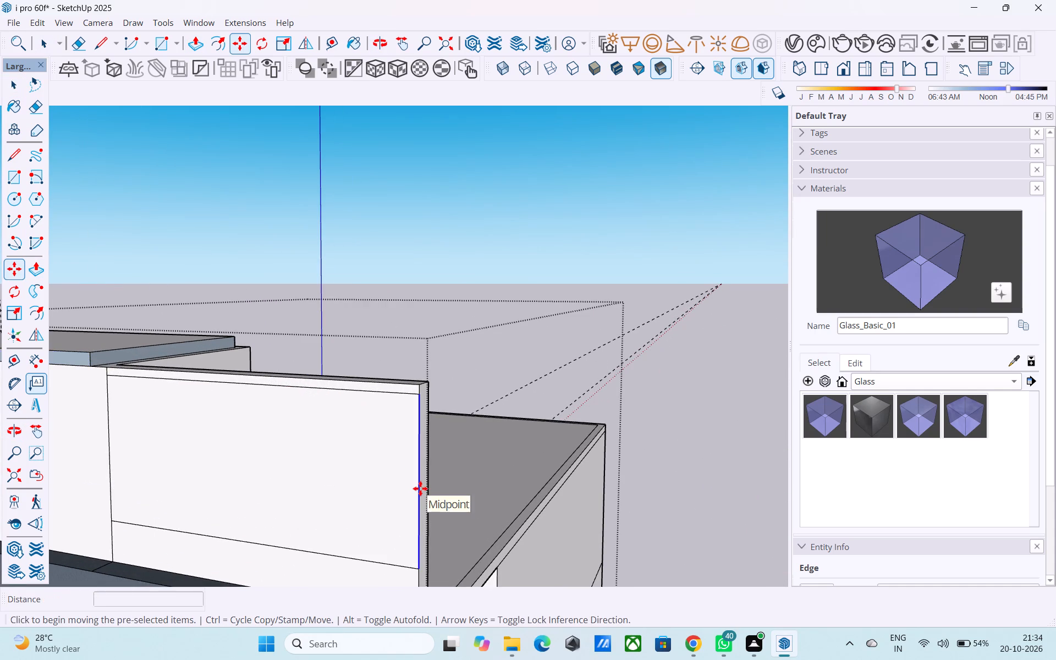
{"action": "left_click", "coordinate": [414, 566]}
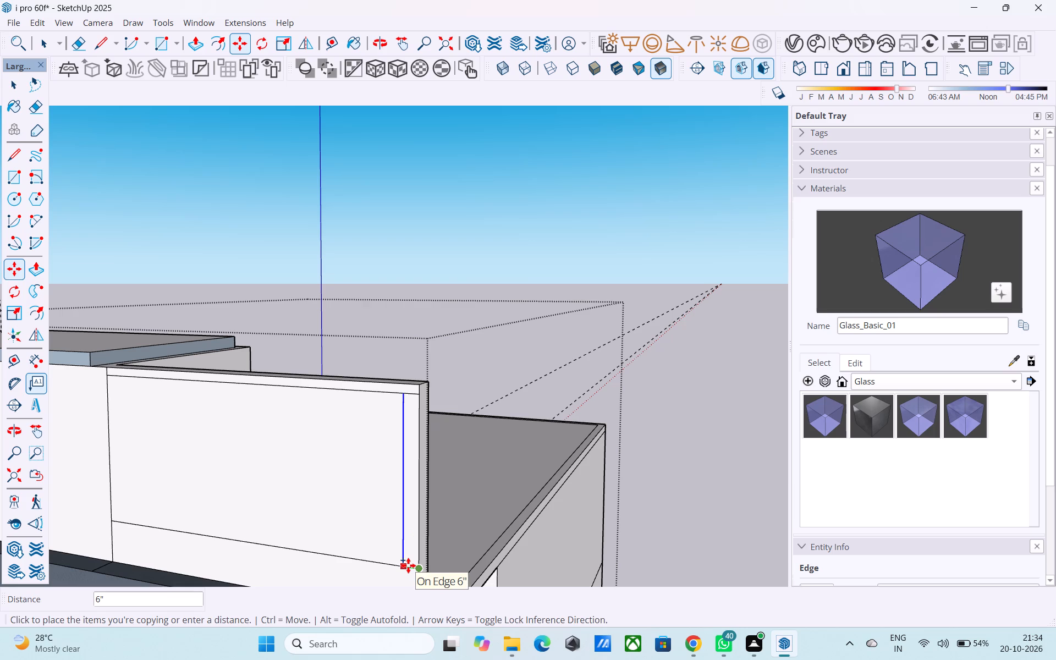
{"action": "left_click", "coordinate": [408, 565]}
Copy the vertical line between the rooftop room and the front parapet 6" into the parapet panel.
{"action": "scroll", "coordinate": [581, 505], "scroll_direction": "down", "scroll_amount": 5}
{"action": "middle_click_drag", "start_coordinate": [353, 470], "coordinate": [391, 480]}
{"action": "scroll", "coordinate": [391, 480], "scroll_direction": "up", "scroll_amount": 3}
{"action": "key", "text": "space"}
{"action": "left_click", "coordinate": [353, 478]}
{"action": "left_click", "coordinate": [359, 482]}
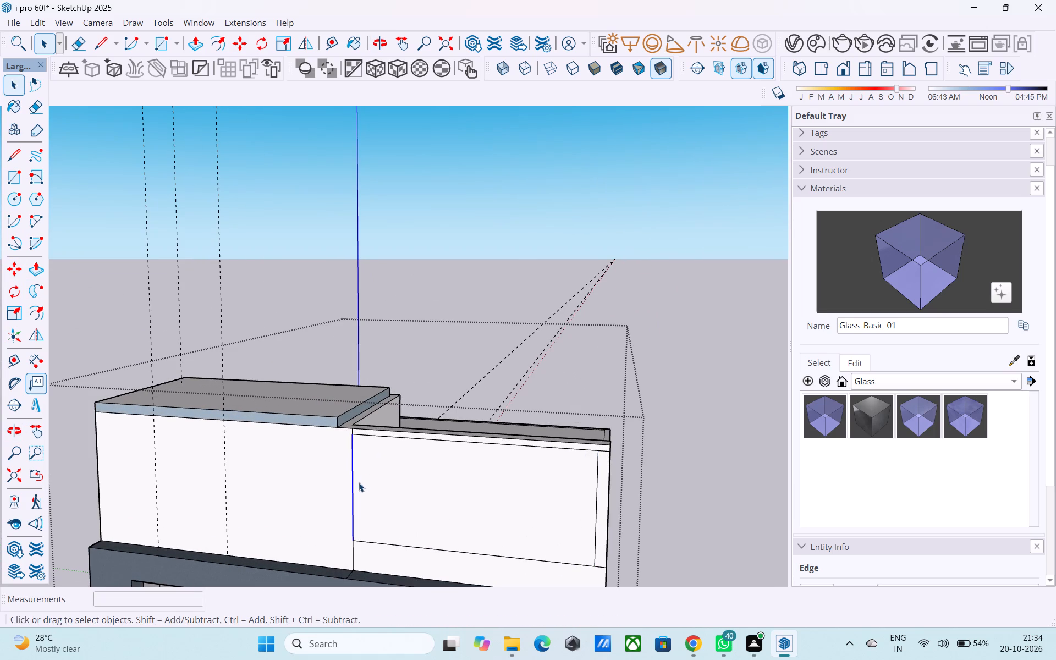
{"action": "key", "text": "m"}
{"action": "left_click", "coordinate": [355, 541]}
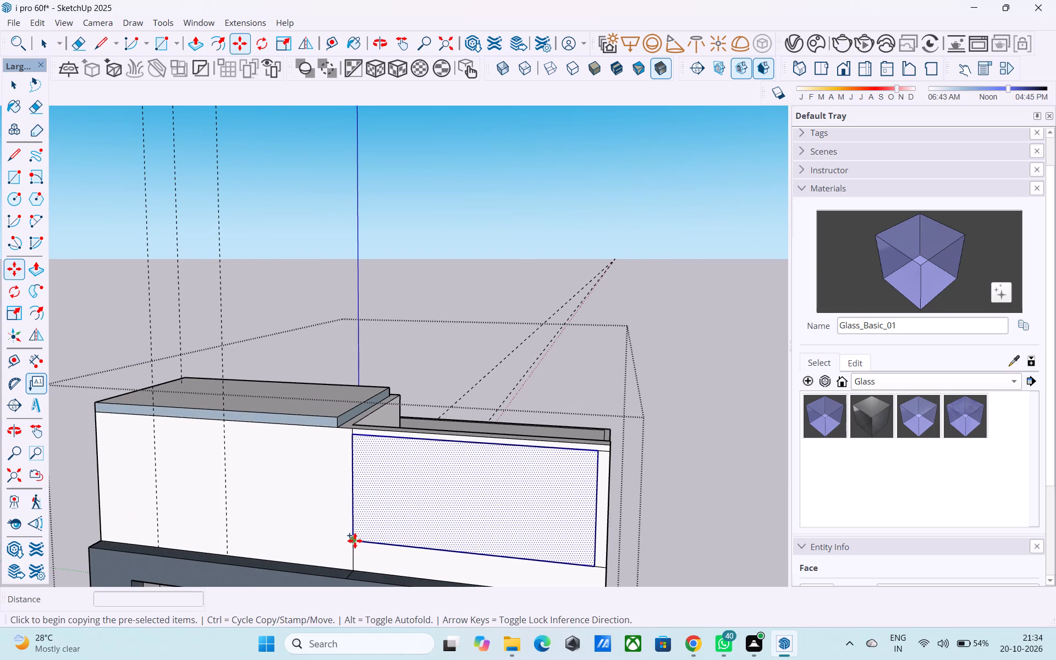
{"action": "key", "text": "space"}
{"action": "left_click", "coordinate": [352, 524]}
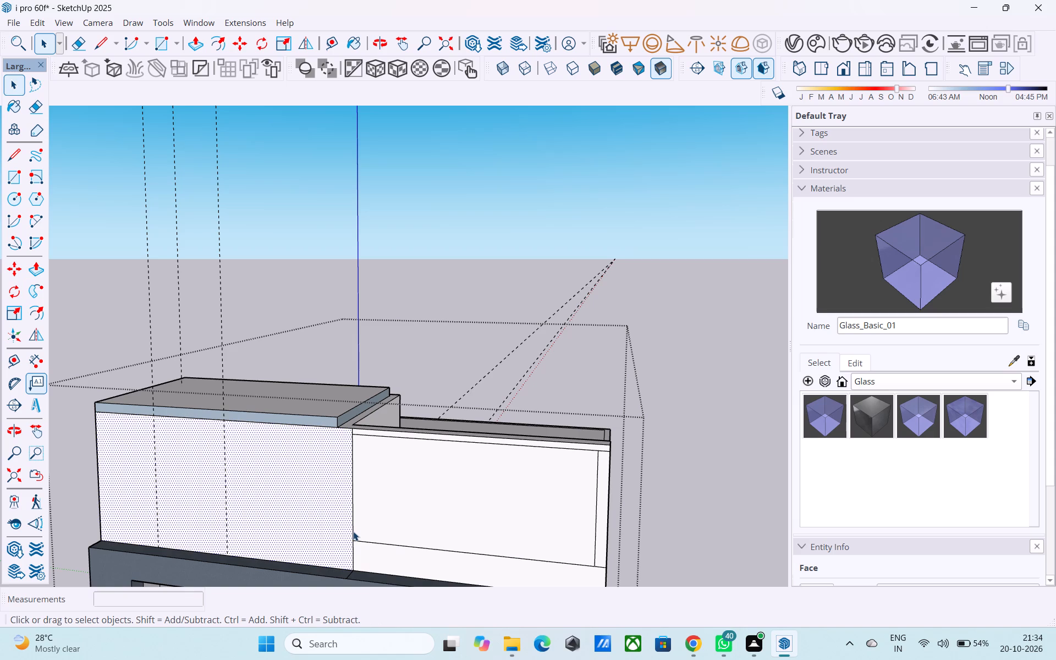
{"action": "left_click", "coordinate": [353, 531]}
{"action": "key", "text": "m"}
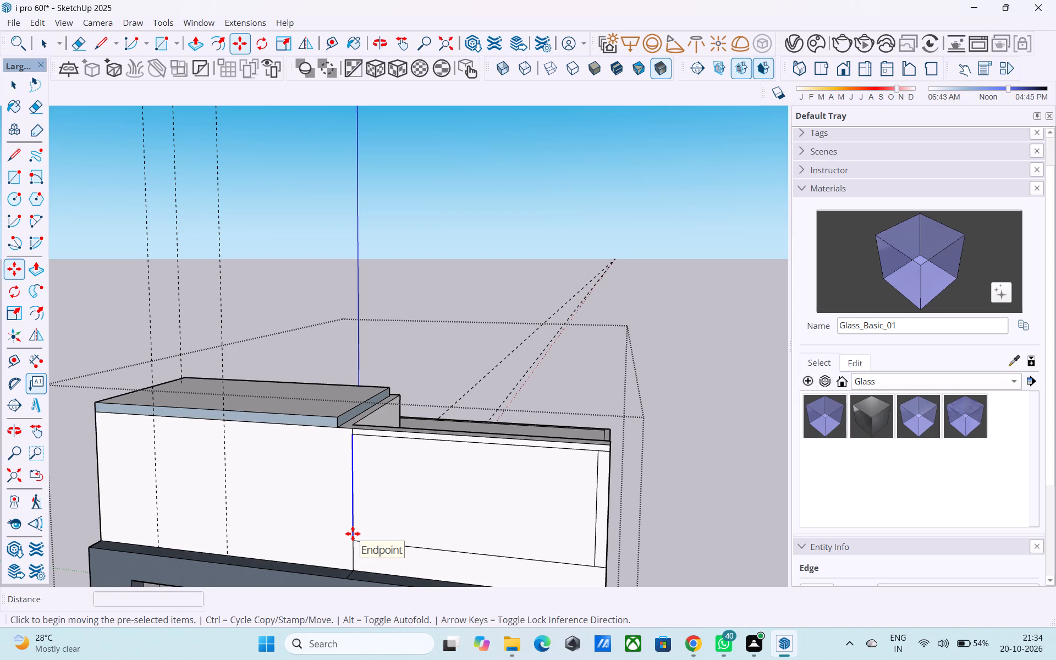
{"action": "left_click", "coordinate": [354, 538]}
{"action": "left_click", "coordinate": [365, 540]}
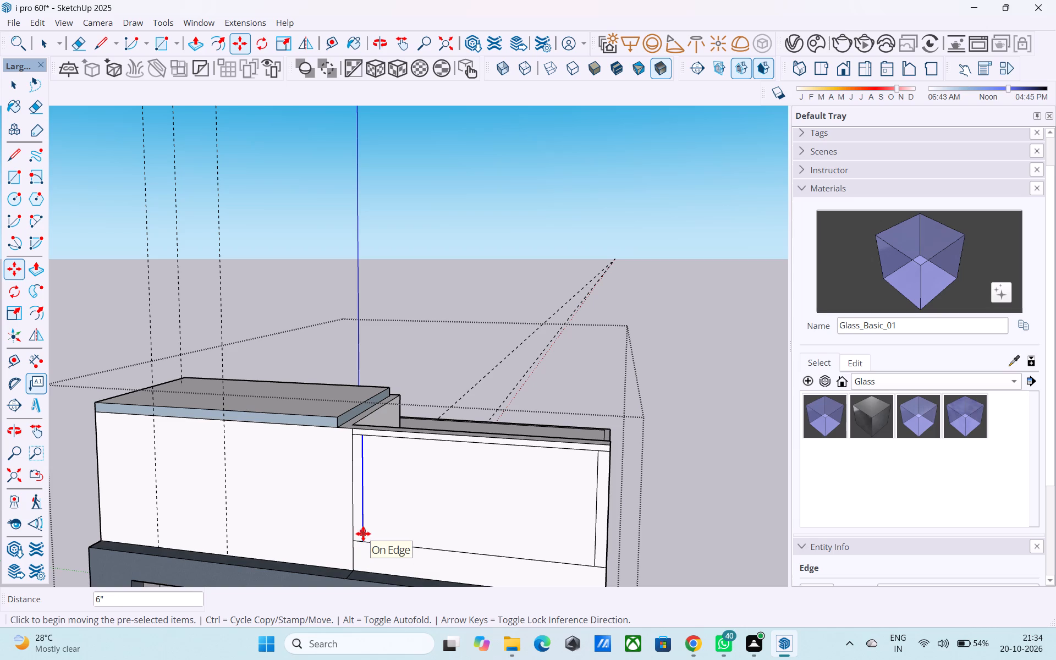
Reverse the blue-grey front face and parapet-side face of the rooftop room's roof slab.
{"action": "middle_click_drag", "start_coordinate": [363, 533], "coordinate": [270, 565]}
{"action": "scroll", "coordinate": [721, 426], "scroll_direction": "down", "scroll_amount": 4}
{"action": "middle_click_drag", "start_coordinate": [716, 437], "coordinate": [535, 433]}
{"action": "middle_click_drag", "start_coordinate": [430, 391], "coordinate": [633, 459], "text": "shift"}
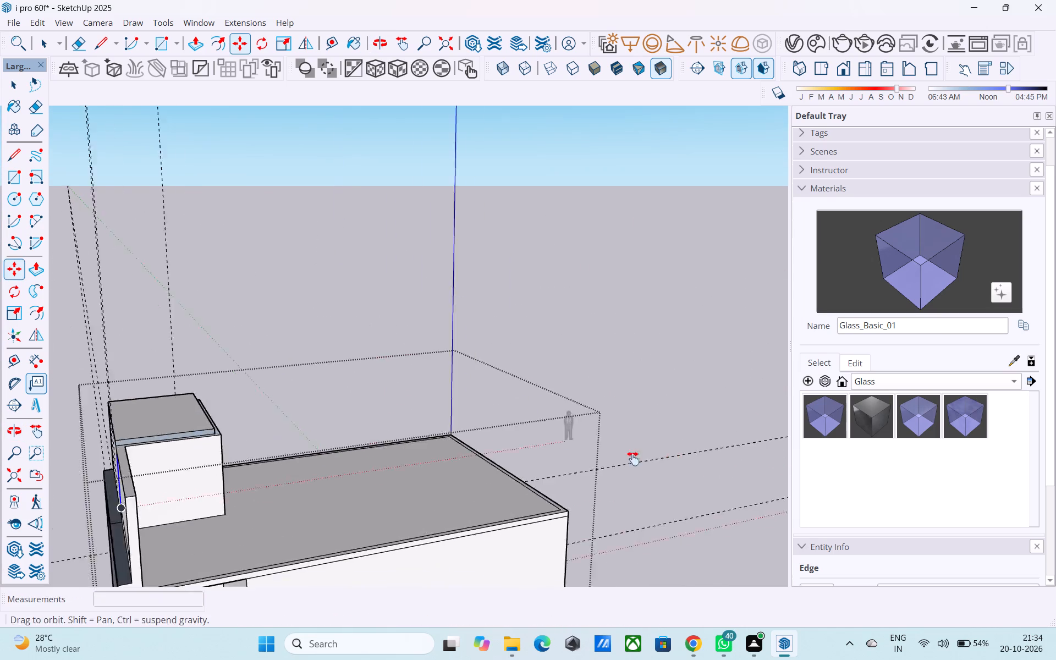
{"action": "middle_click_drag", "start_coordinate": [633, 459], "coordinate": [703, 478], "text": "shift"}
{"action": "middle_click_drag", "start_coordinate": [384, 488], "coordinate": [497, 392], "text": "shift"}
{"action": "scroll", "coordinate": [459, 369], "scroll_direction": "up", "scroll_amount": 9}
{"action": "key", "text": "space"}
{"action": "middle_click_drag", "start_coordinate": [384, 351], "coordinate": [413, 393]}
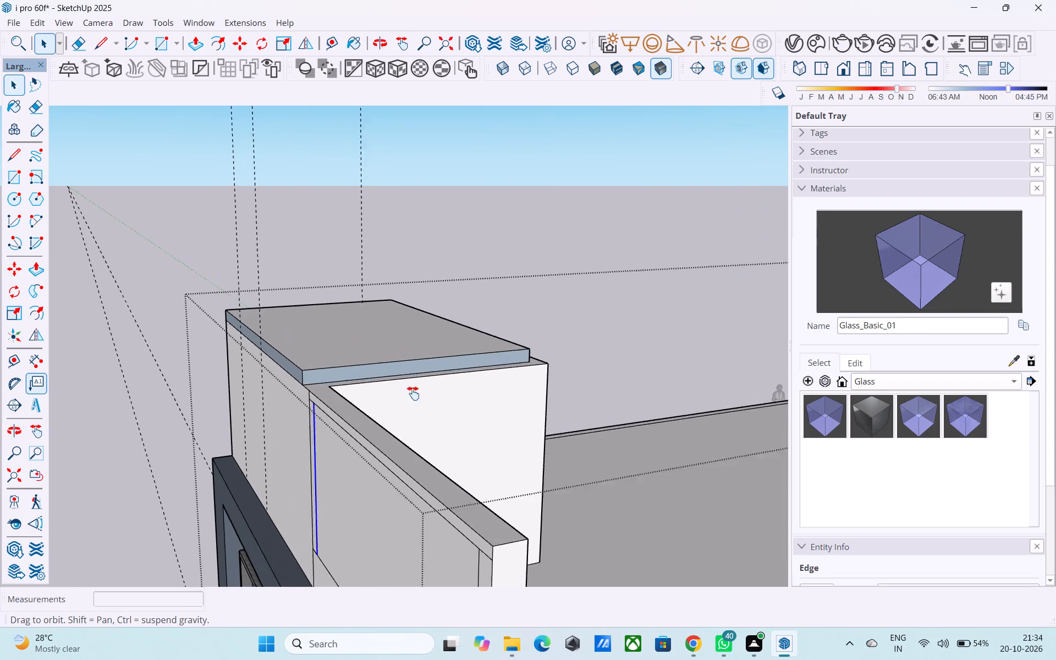
{"action": "middle_click_drag", "start_coordinate": [413, 393], "coordinate": [576, 393]}
{"action": "middle_click_drag", "start_coordinate": [429, 421], "coordinate": [598, 428]}
{"action": "scroll", "coordinate": [499, 398], "scroll_direction": "up", "scroll_amount": 7}
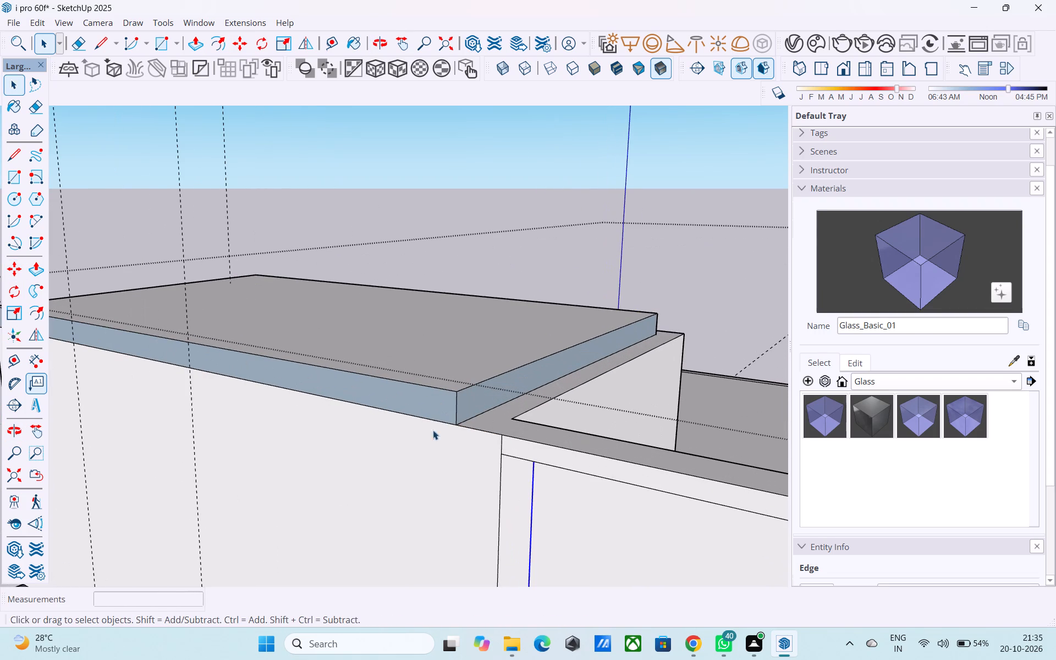
{"action": "left_click", "coordinate": [435, 397]}
{"action": "right_click", "coordinate": [437, 397]}
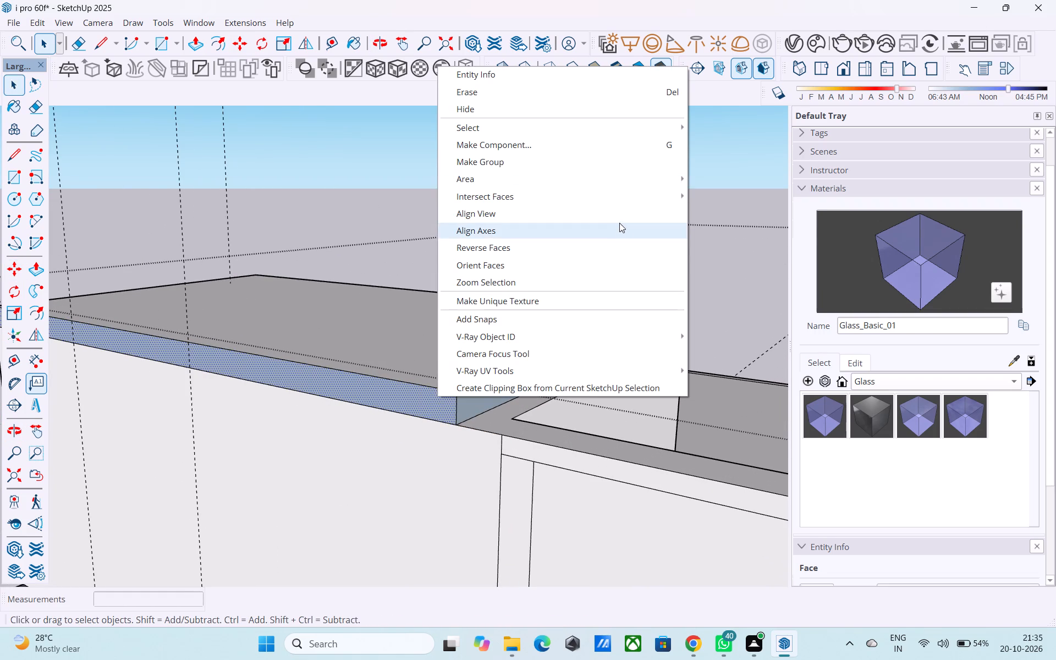
{"action": "left_click", "coordinate": [626, 241]}
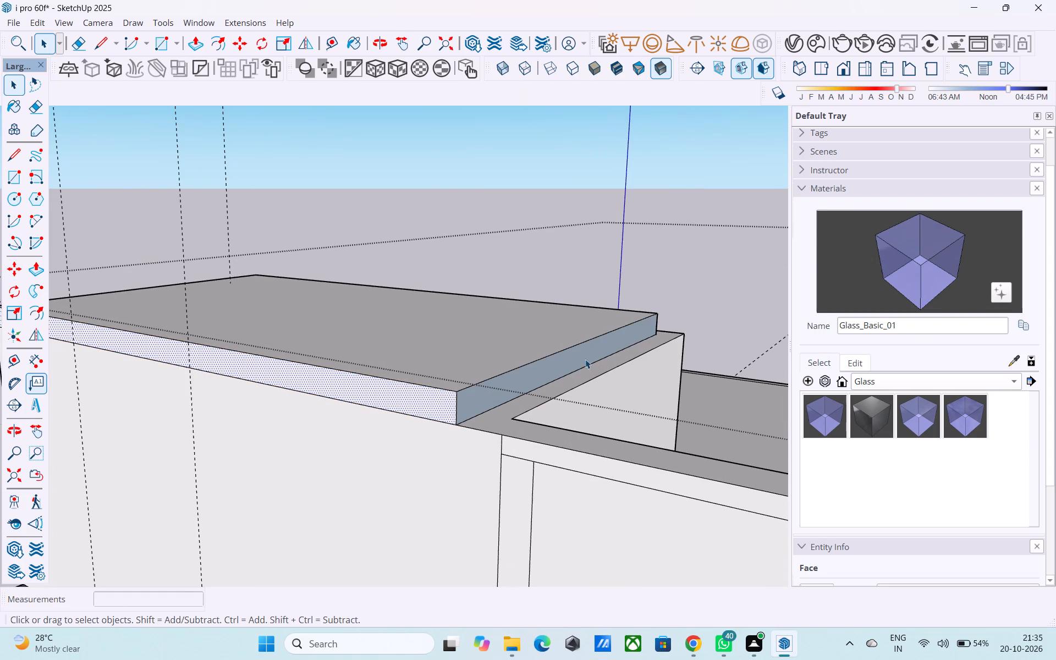
{"action": "left_click", "coordinate": [586, 360]}
{"action": "right_click", "coordinate": [587, 360]}
{"action": "left_click", "coordinate": [660, 210]}
Reverse the remaining outer side face and rear face of the rooftop room's roof slab.
{"action": "scroll", "coordinate": [621, 323], "scroll_direction": "down", "scroll_amount": 4}
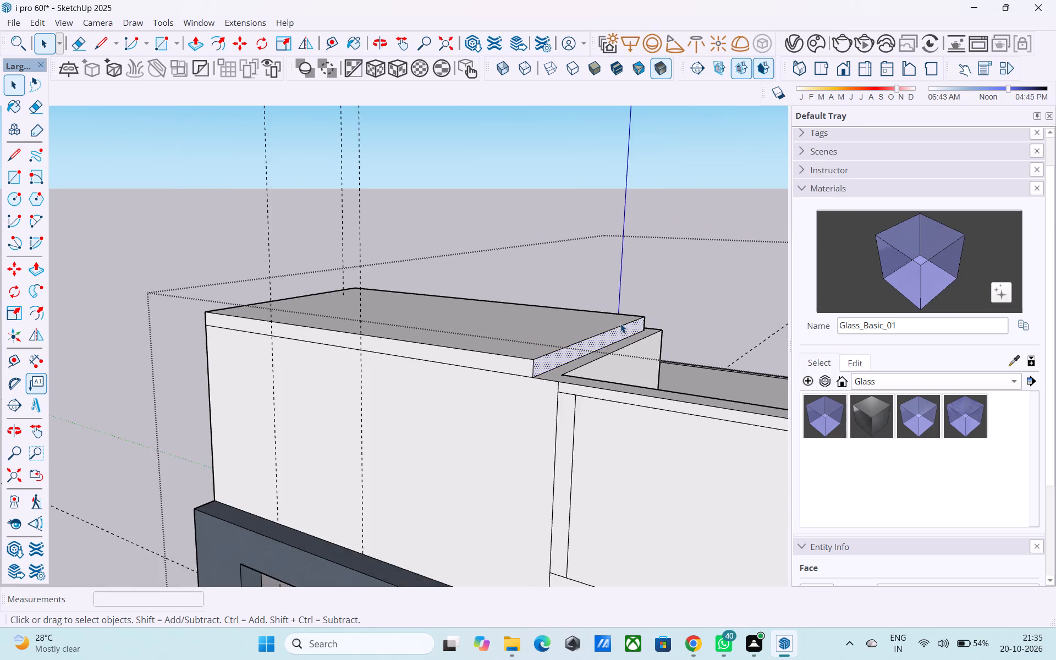
{"action": "scroll", "coordinate": [620, 323], "scroll_direction": "down", "scroll_amount": 3}
{"action": "middle_click_drag", "start_coordinate": [612, 347], "coordinate": [829, 360]}
{"action": "middle_click_drag", "start_coordinate": [681, 351], "coordinate": [797, 345]}
{"action": "scroll", "coordinate": [638, 303], "scroll_direction": "down", "scroll_amount": 4}
{"action": "middle_click_drag", "start_coordinate": [502, 301], "coordinate": [802, 356]}
{"action": "scroll", "coordinate": [676, 326], "scroll_direction": "up", "scroll_amount": 8}
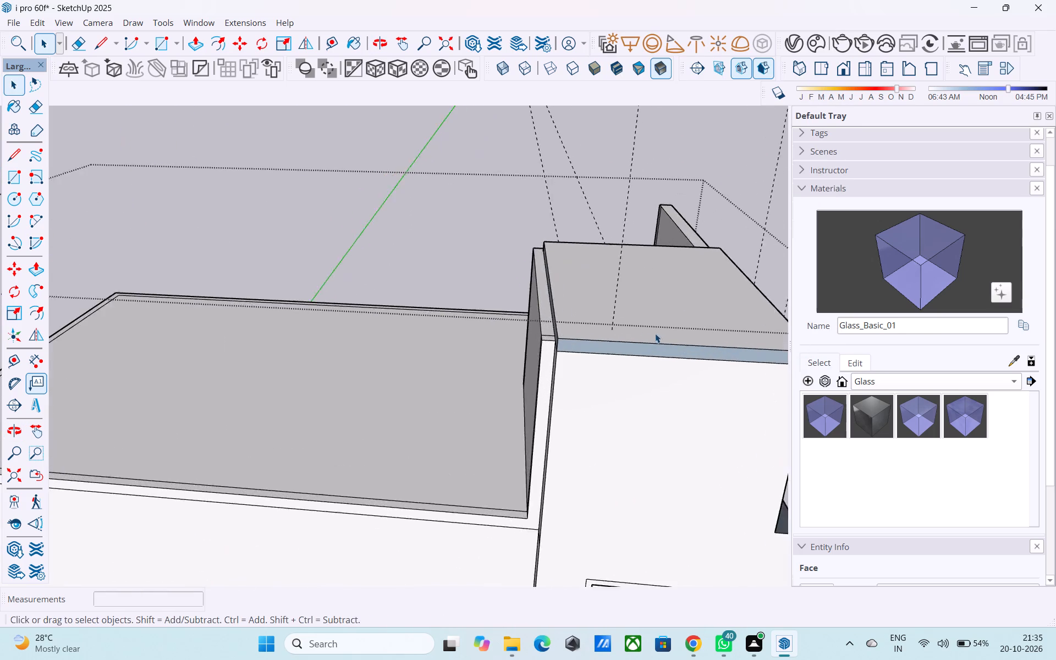
{"action": "middle_click_drag", "start_coordinate": [620, 356], "coordinate": [654, 344]}
{"action": "scroll", "coordinate": [649, 323], "scroll_direction": "up", "scroll_amount": 7}
{"action": "left_click", "coordinate": [618, 293]}
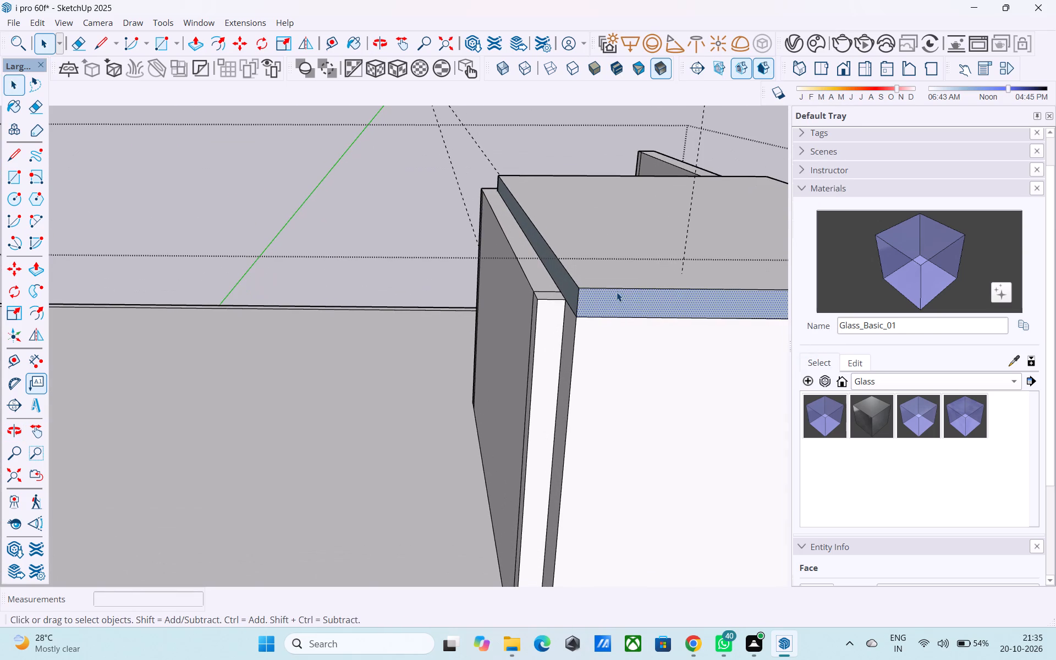
{"action": "left_click", "coordinate": [615, 297]}
{"action": "right_click", "coordinate": [615, 297]}
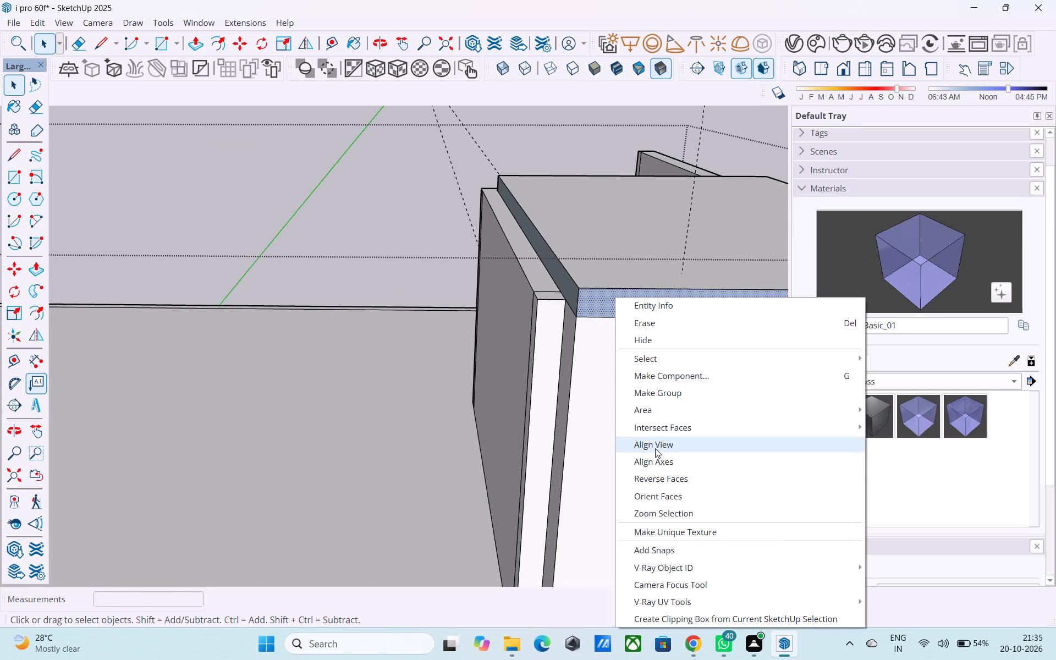
{"action": "left_click", "coordinate": [669, 481]}
{"action": "middle_click_drag", "start_coordinate": [393, 406], "coordinate": [498, 428]}
{"action": "scroll", "coordinate": [607, 301], "scroll_direction": "up", "scroll_amount": 1}
{"action": "scroll", "coordinate": [401, 294], "scroll_direction": "down", "scroll_amount": 5}
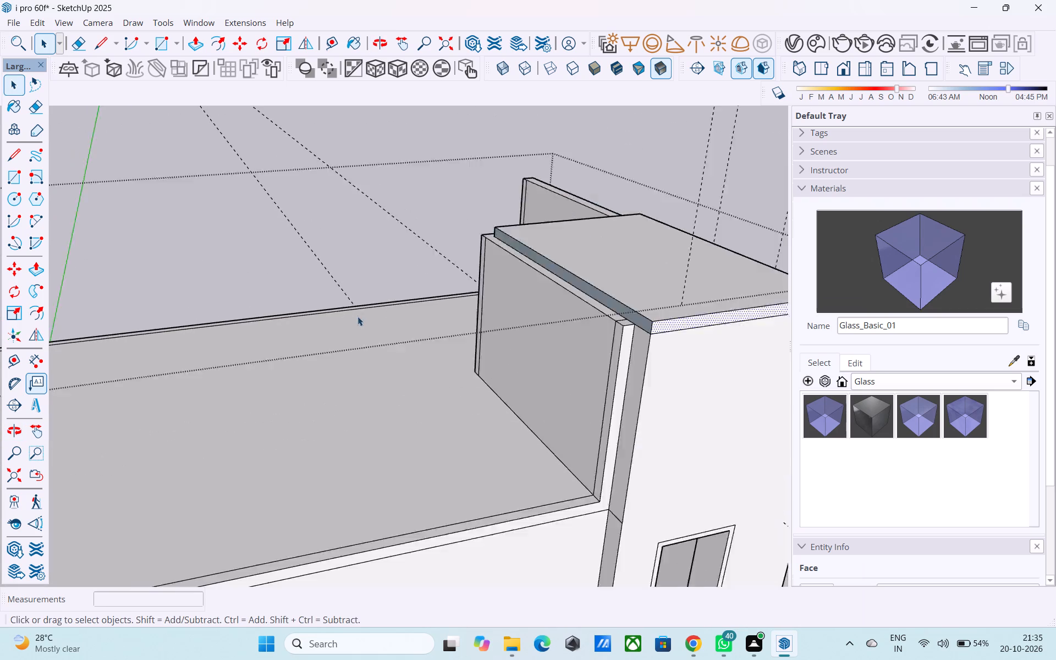
{"action": "scroll", "coordinate": [358, 316], "scroll_direction": "down", "scroll_amount": 1}
{"action": "scroll", "coordinate": [616, 262], "scroll_direction": "up", "scroll_amount": 15}
{"action": "left_click", "coordinate": [421, 399]}
{"action": "right_click", "coordinate": [421, 399]}
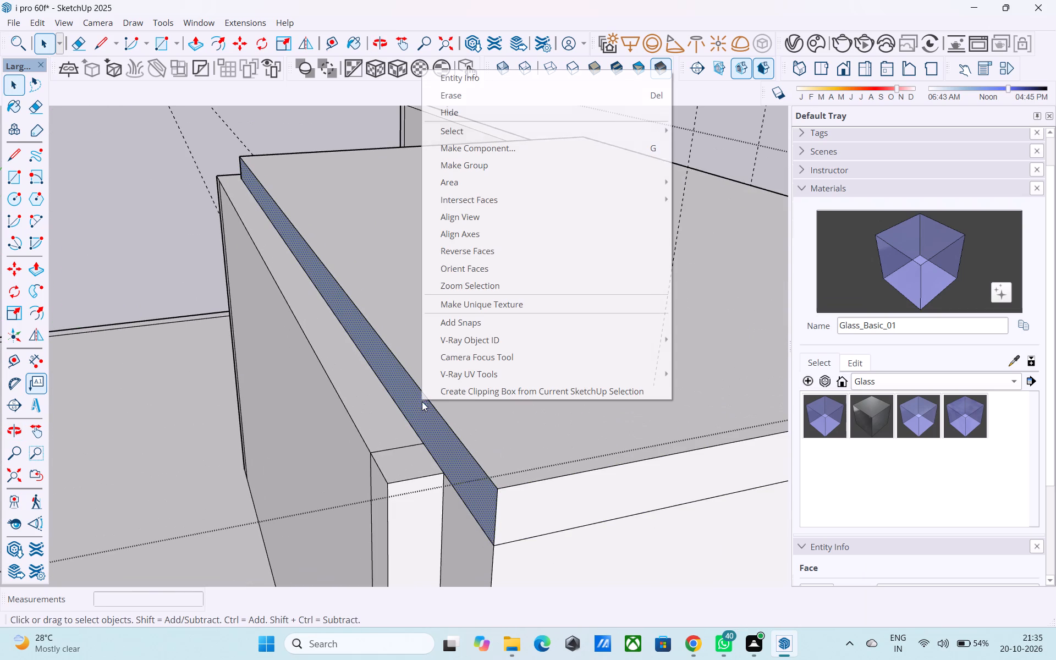
{"action": "left_click", "coordinate": [480, 257]}
Examine the rooftop room, its roof slab and the adjoining front parapet from the terrace side.
{"action": "scroll", "coordinate": [480, 299], "scroll_direction": "down", "scroll_amount": 14}
{"action": "middle_click_drag", "start_coordinate": [415, 384], "coordinate": [642, 424]}
{"action": "middle_click_drag", "start_coordinate": [455, 402], "coordinate": [662, 398]}
{"action": "middle_click_drag", "start_coordinate": [373, 381], "coordinate": [554, 391]}
{"action": "scroll", "coordinate": [373, 381], "scroll_direction": "down", "scroll_amount": 1}
{"action": "middle_click_drag", "start_coordinate": [652, 237], "coordinate": [697, 299]}
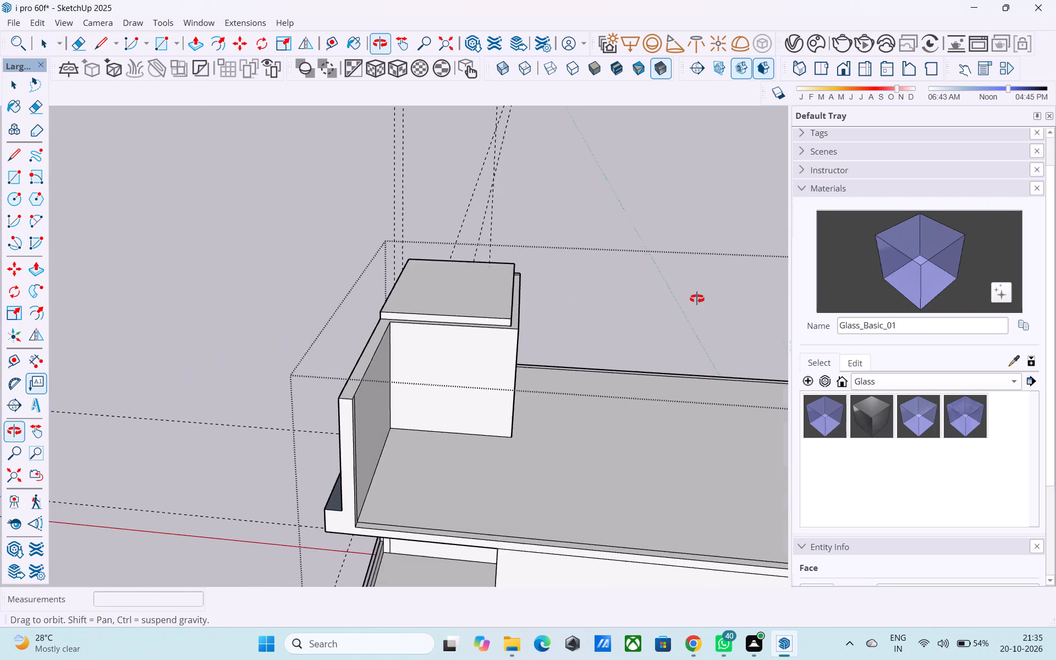
{"action": "middle_click_drag", "start_coordinate": [697, 299], "coordinate": [650, 279]}
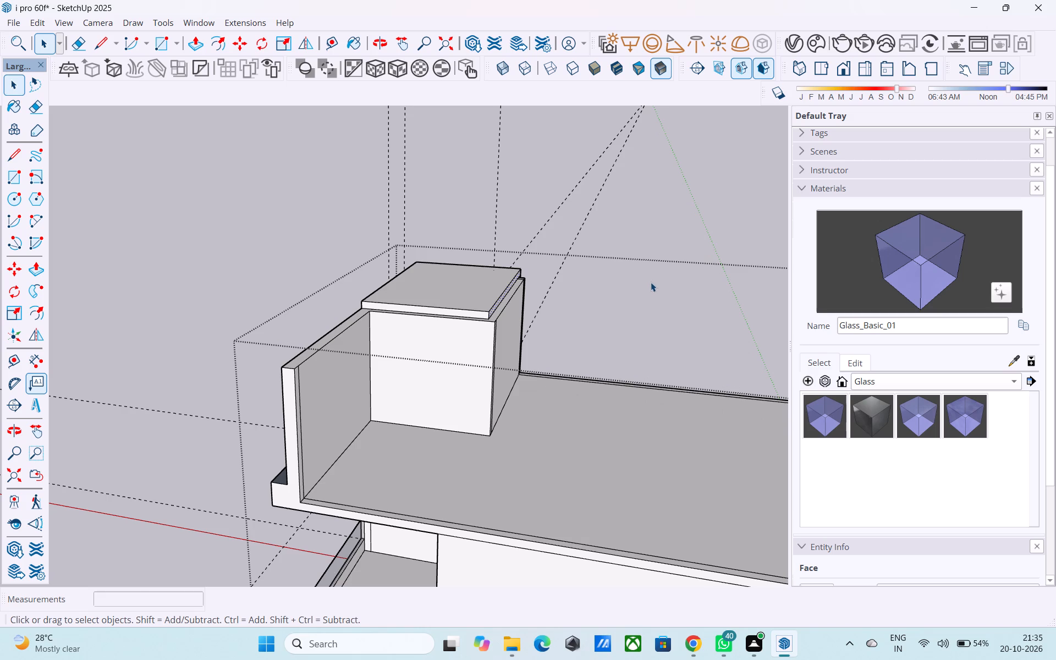
{"action": "middle_click_drag", "start_coordinate": [654, 282], "coordinate": [662, 250]}
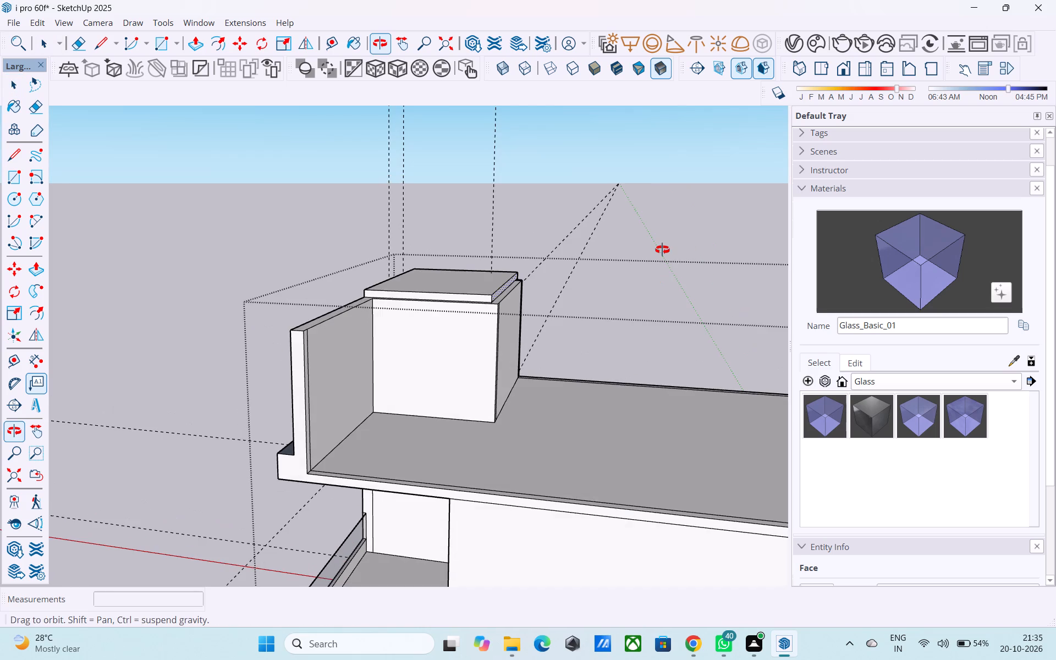
{"action": "middle_click_drag", "start_coordinate": [662, 250], "coordinate": [662, 251]}
{"action": "middle_click_drag", "start_coordinate": [597, 306], "coordinate": [599, 271]}
{"action": "middle_click_drag", "start_coordinate": [540, 300], "coordinate": [555, 299]}
{"action": "middle_click_drag", "start_coordinate": [468, 321], "coordinate": [505, 298]}
{"action": "scroll", "coordinate": [468, 316], "scroll_direction": "down", "scroll_amount": 3}
{"action": "middle_click_drag", "start_coordinate": [463, 330], "coordinate": [404, 372]}
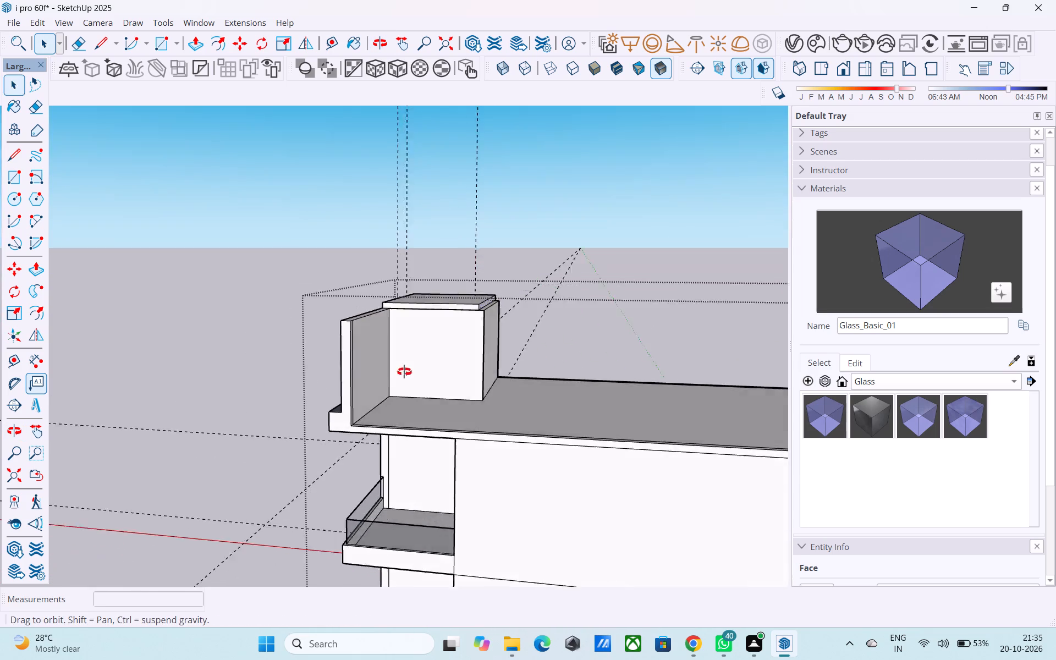
Push/Pull the narrow rim around the open roof terrace up 3' to form the parapet walls.
{"action": "middle_click_drag", "start_coordinate": [404, 372], "coordinate": [210, 420]}
{"action": "scroll", "coordinate": [228, 406], "scroll_direction": "down", "scroll_amount": 10}
{"action": "middle_click_drag", "start_coordinate": [304, 411], "coordinate": [251, 479]}
{"action": "scroll", "coordinate": [251, 479], "scroll_direction": "up", "scroll_amount": 14}
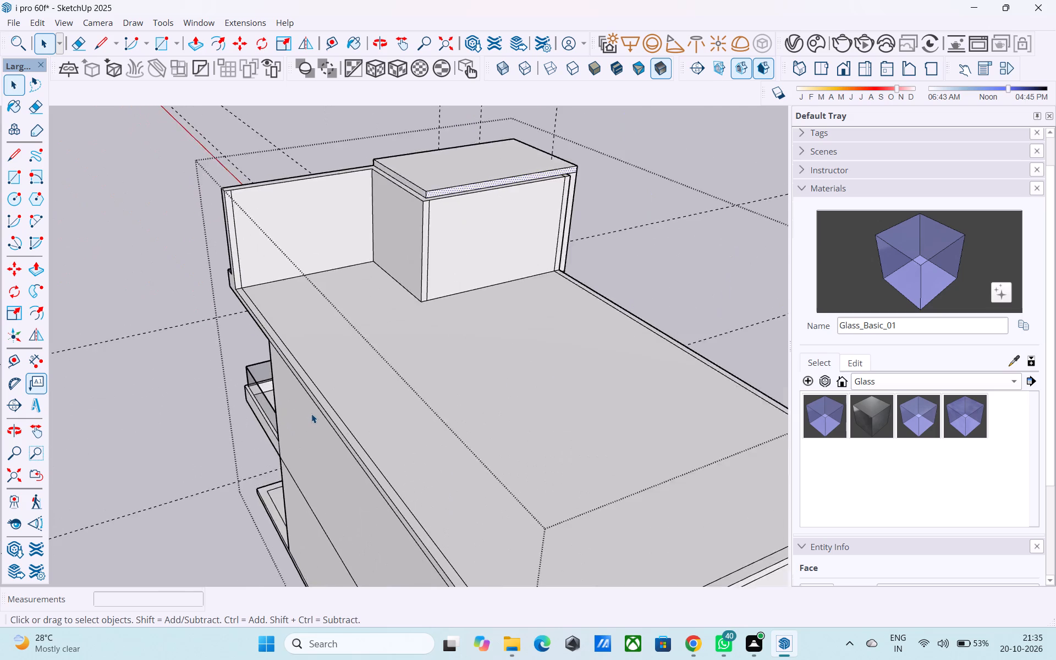
{"action": "scroll", "coordinate": [311, 414], "scroll_direction": "up", "scroll_amount": 2}
{"action": "middle_click_drag", "start_coordinate": [322, 406], "coordinate": [282, 394]}
{"action": "scroll", "coordinate": [278, 394], "scroll_direction": "up", "scroll_amount": 9}
{"action": "left_click", "coordinate": [298, 403]}
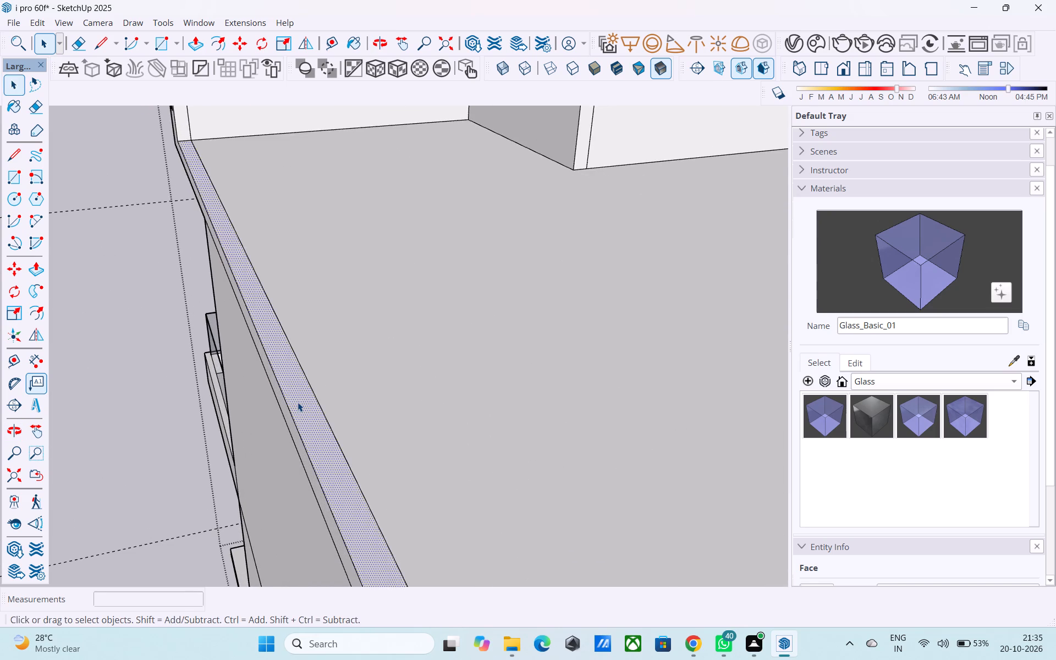
{"action": "scroll", "coordinate": [298, 402], "scroll_direction": "down", "scroll_amount": 7}
{"action": "key", "text": "p"}
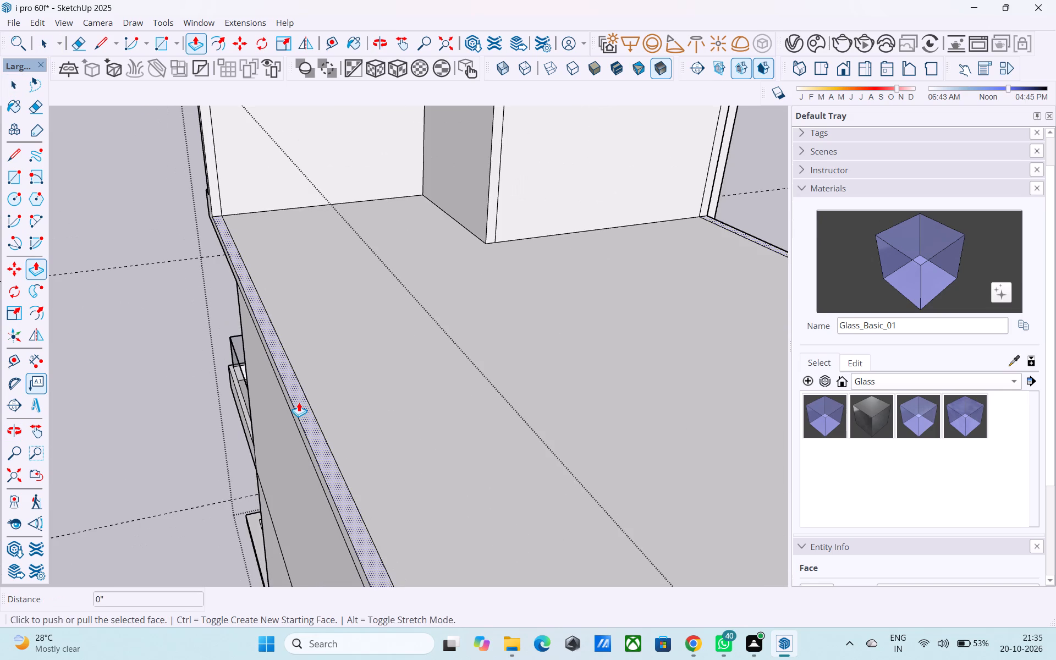
{"action": "left_click", "coordinate": [299, 402]}
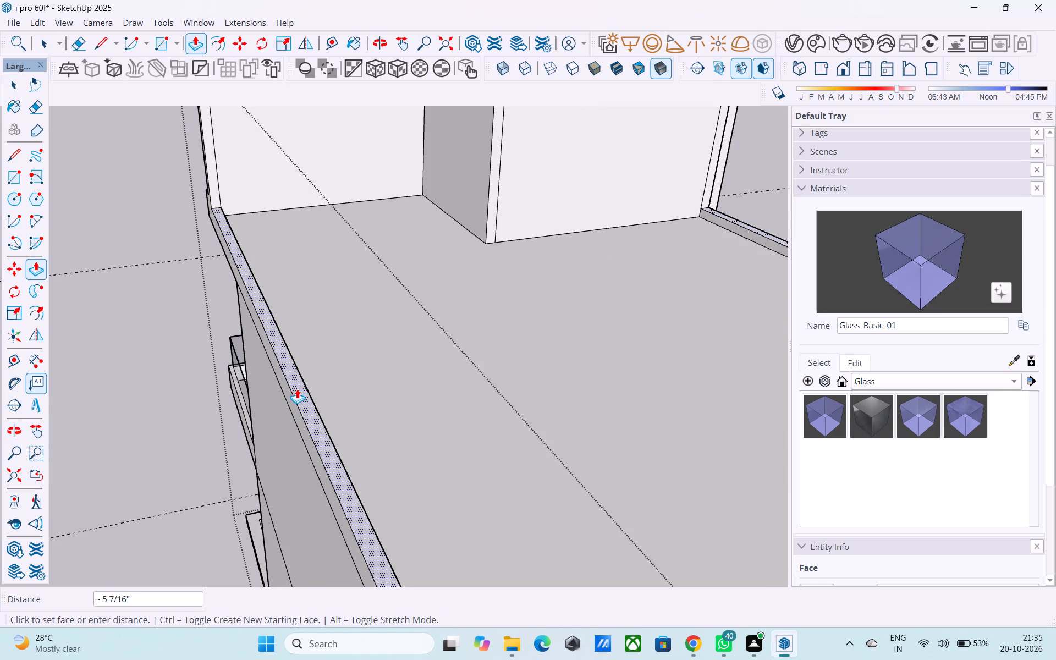
{"action": "type", "text": "3'"}
{"action": "key", "text": "Return"}
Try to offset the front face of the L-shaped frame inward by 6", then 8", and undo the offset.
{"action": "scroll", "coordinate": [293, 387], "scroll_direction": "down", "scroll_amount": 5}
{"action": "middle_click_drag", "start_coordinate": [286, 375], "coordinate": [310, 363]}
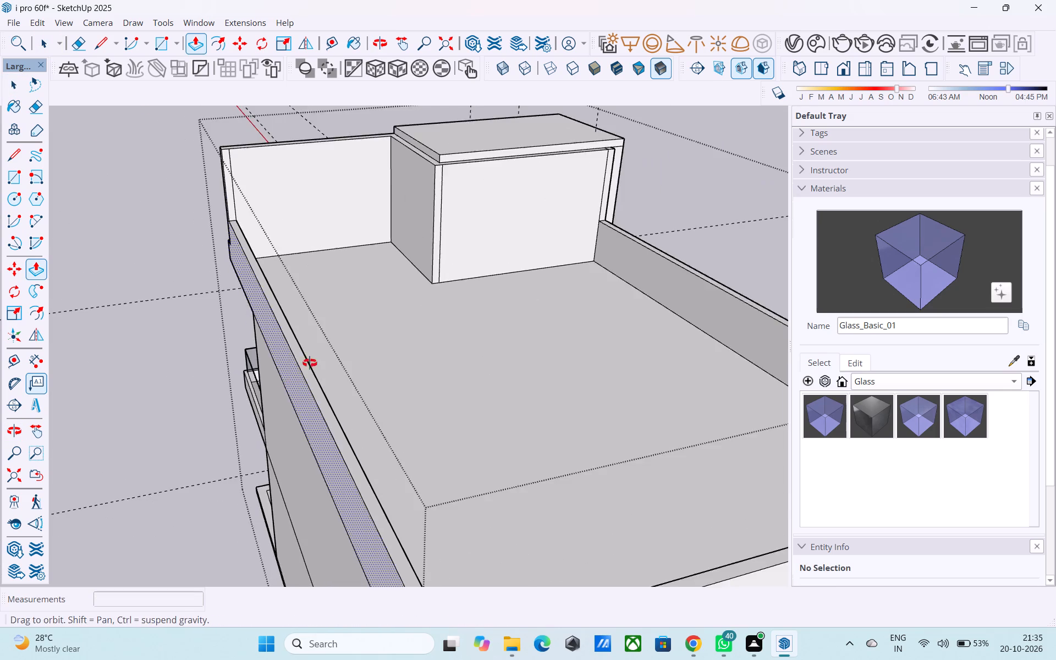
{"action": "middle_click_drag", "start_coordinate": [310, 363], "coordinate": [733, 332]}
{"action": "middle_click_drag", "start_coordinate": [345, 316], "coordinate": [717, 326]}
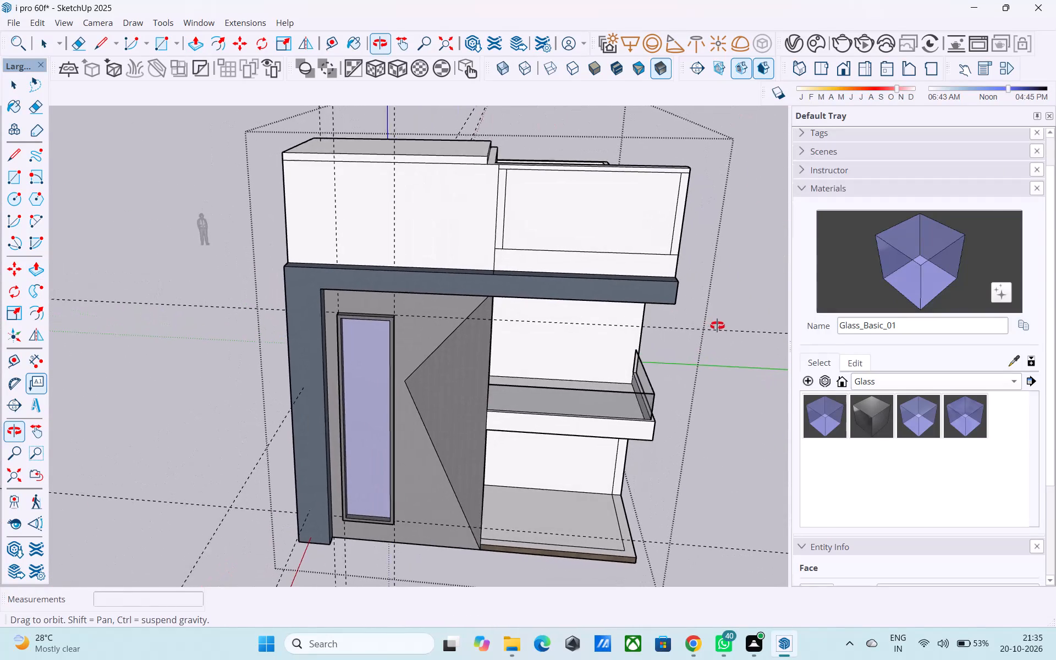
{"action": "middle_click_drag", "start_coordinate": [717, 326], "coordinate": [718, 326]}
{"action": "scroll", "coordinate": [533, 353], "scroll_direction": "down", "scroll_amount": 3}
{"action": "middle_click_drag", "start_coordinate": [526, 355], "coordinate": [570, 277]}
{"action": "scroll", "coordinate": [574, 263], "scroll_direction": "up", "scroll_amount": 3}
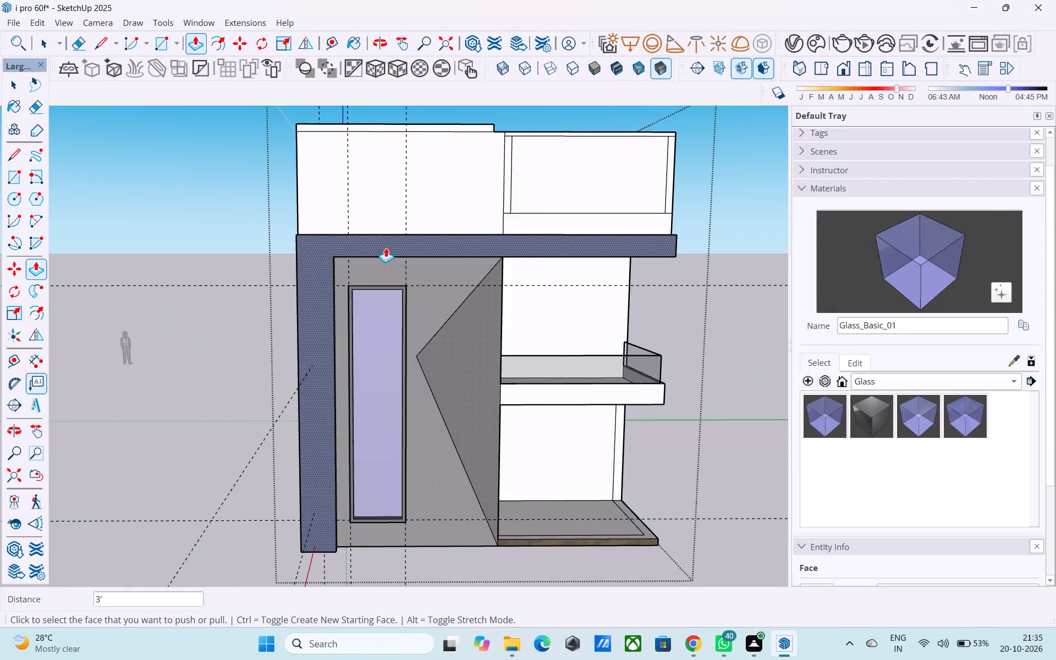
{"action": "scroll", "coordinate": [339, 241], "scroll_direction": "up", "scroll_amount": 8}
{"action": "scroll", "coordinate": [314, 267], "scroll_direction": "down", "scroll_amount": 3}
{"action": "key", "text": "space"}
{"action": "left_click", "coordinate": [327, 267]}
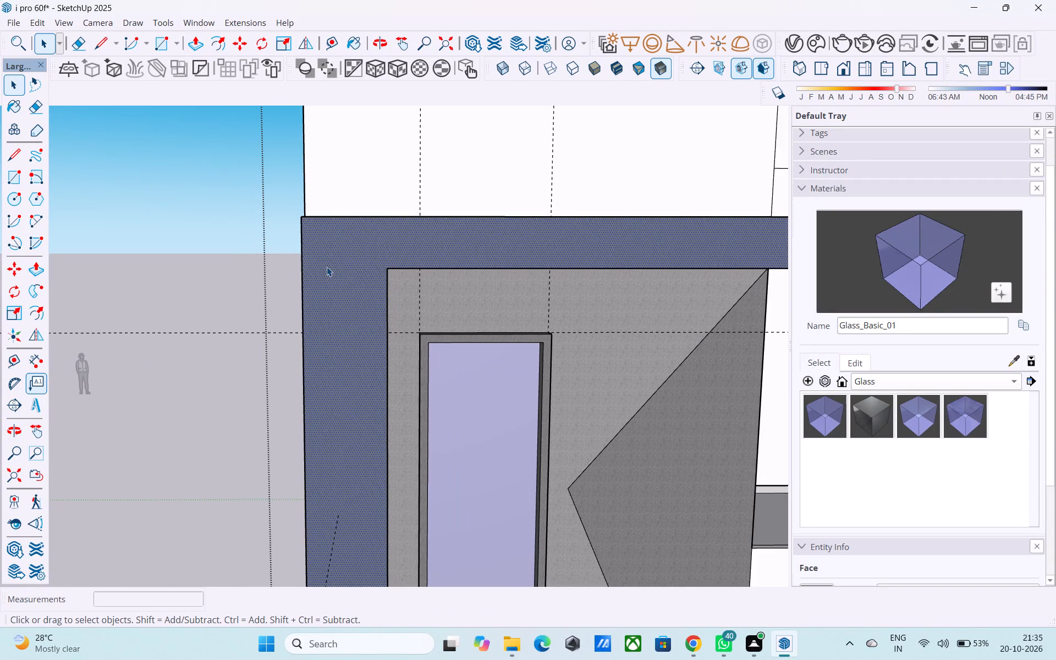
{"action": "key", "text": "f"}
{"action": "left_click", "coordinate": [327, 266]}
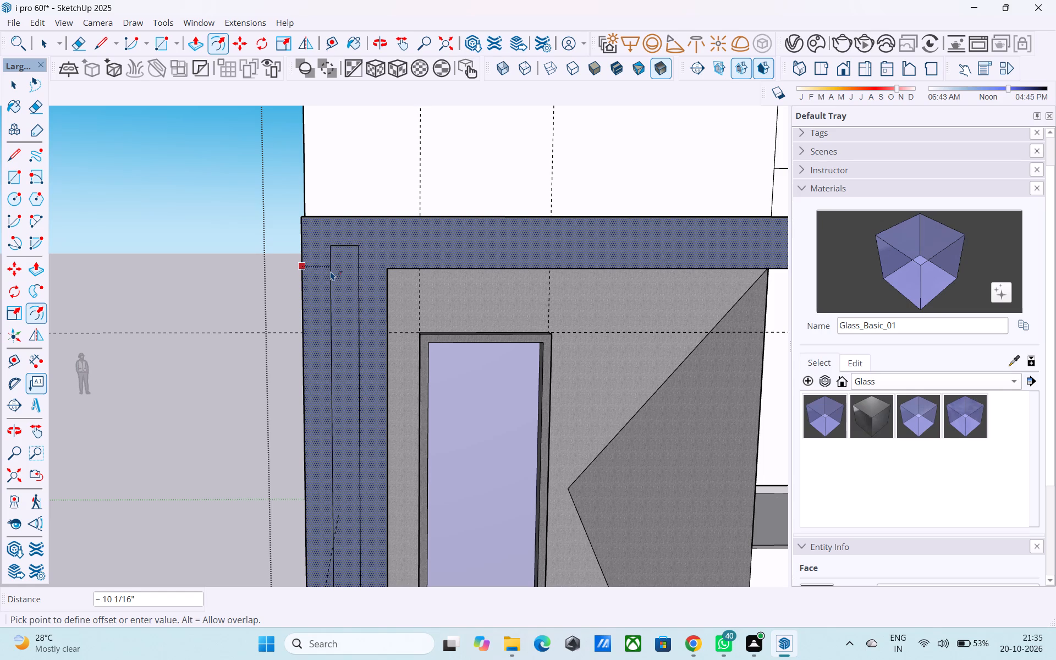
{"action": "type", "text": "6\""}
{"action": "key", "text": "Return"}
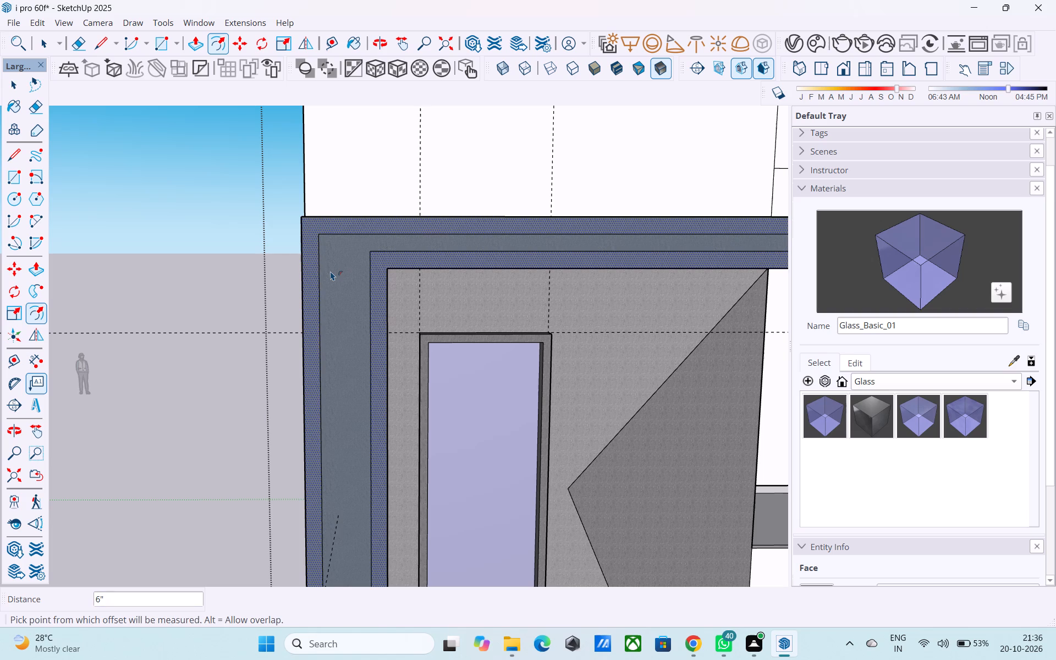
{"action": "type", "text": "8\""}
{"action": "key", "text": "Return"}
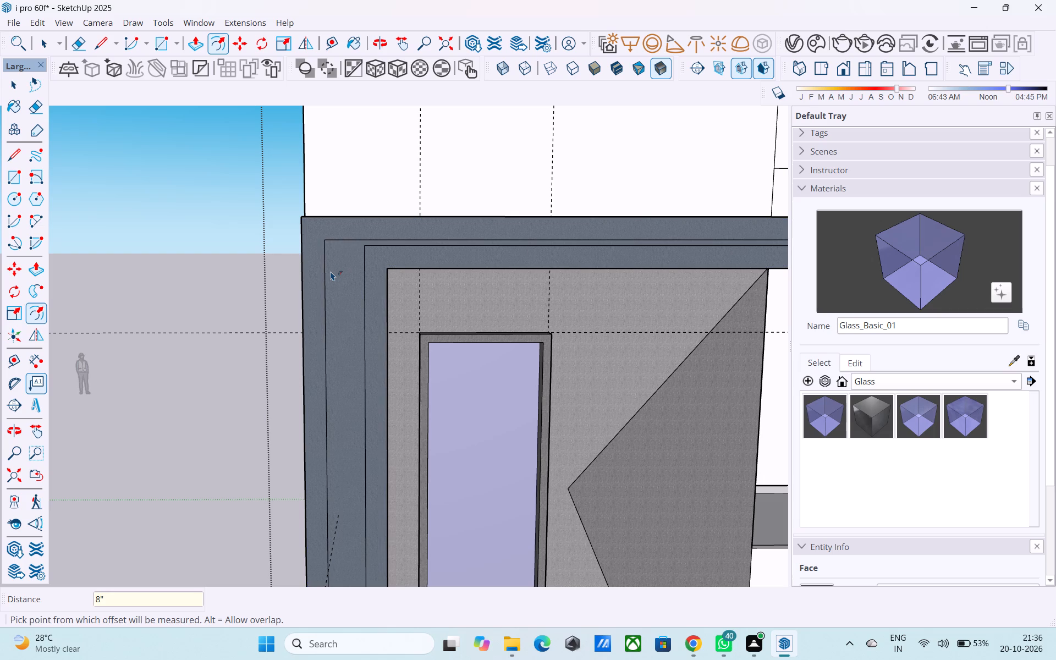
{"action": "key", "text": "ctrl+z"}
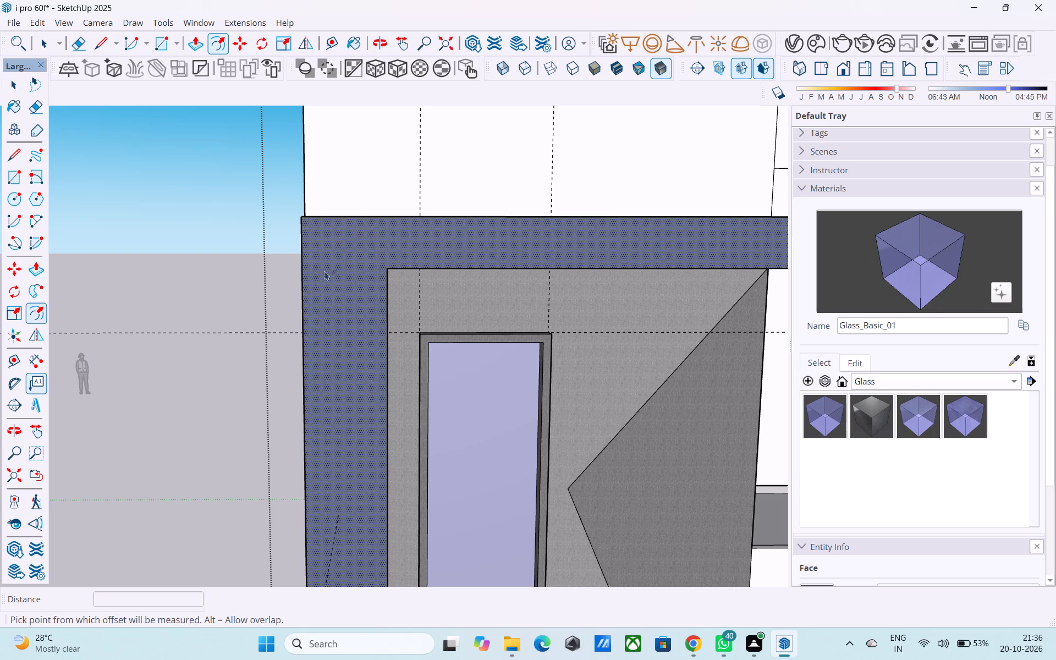
Erase the seam line crossing the top face of the L-shaped front frame.
{"action": "scroll", "coordinate": [320, 271], "scroll_direction": "down", "scroll_amount": 13}
{"action": "middle_click_drag", "start_coordinate": [333, 241], "coordinate": [136, 370]}
{"action": "scroll", "coordinate": [287, 370], "scroll_direction": "up", "scroll_amount": 6}
{"action": "middle_click_drag", "start_coordinate": [361, 364], "coordinate": [236, 342]}
{"action": "scroll", "coordinate": [236, 342], "scroll_direction": "up", "scroll_amount": 4}
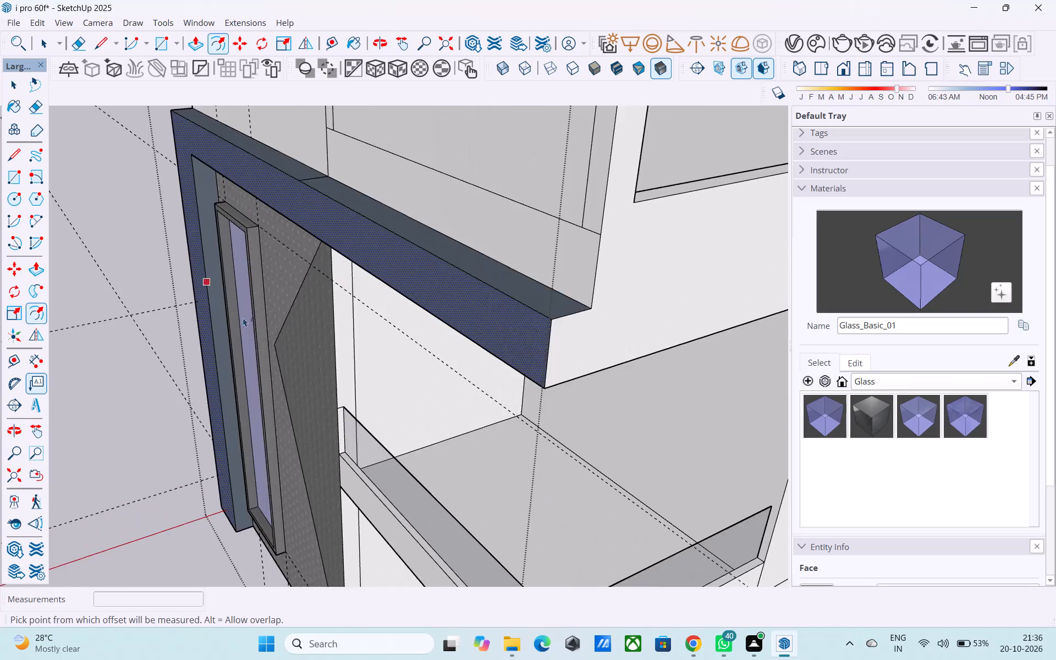
{"action": "scroll", "coordinate": [243, 317], "scroll_direction": "down", "scroll_amount": 1}
{"action": "middle_click_drag", "start_coordinate": [261, 307], "coordinate": [325, 295]}
{"action": "middle_click_drag", "start_coordinate": [354, 279], "coordinate": [247, 380]}
{"action": "scroll", "coordinate": [290, 361], "scroll_direction": "up", "scroll_amount": 3}
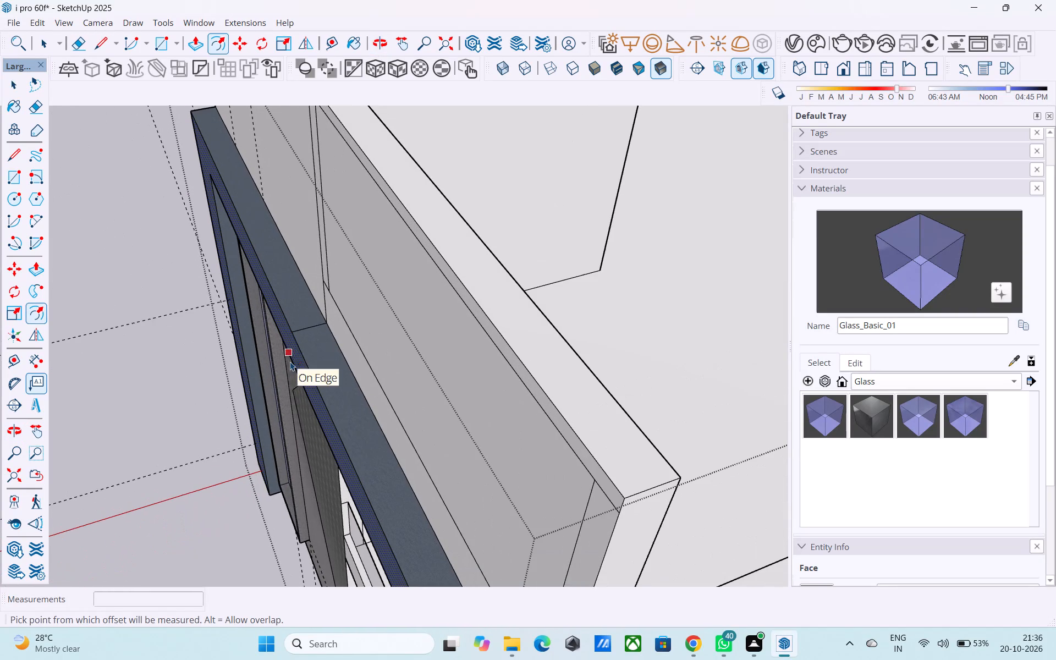
{"action": "key", "text": "e"}
{"action": "left_click_drag", "start_coordinate": [301, 326], "coordinate": [306, 331]}
{"action": "key", "text": "space"}
{"action": "scroll", "coordinate": [306, 331], "scroll_direction": "down", "scroll_amount": 6}
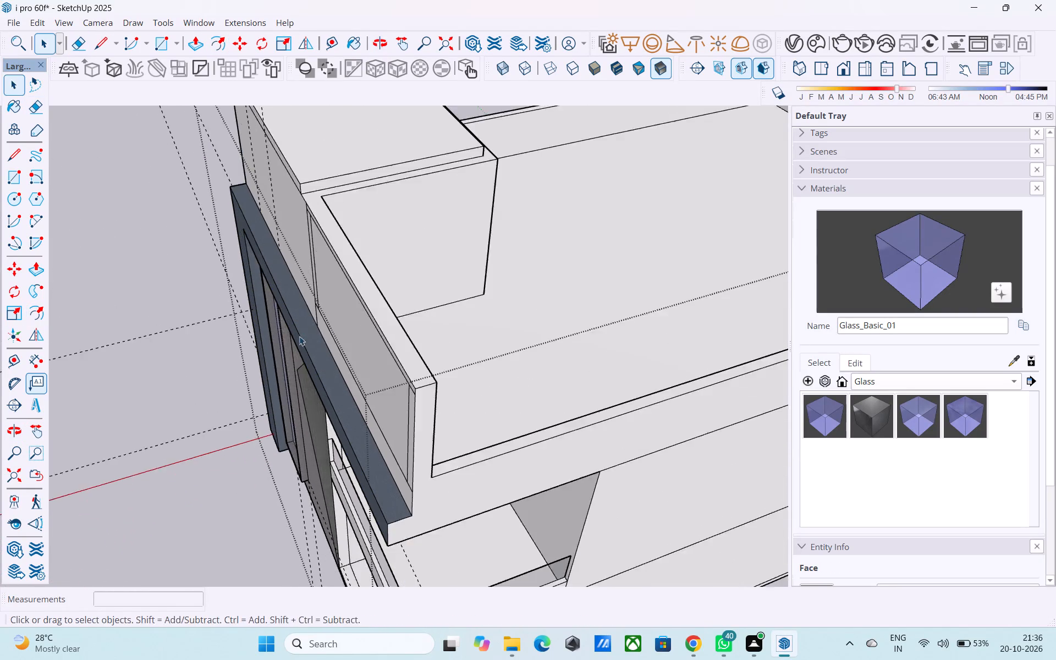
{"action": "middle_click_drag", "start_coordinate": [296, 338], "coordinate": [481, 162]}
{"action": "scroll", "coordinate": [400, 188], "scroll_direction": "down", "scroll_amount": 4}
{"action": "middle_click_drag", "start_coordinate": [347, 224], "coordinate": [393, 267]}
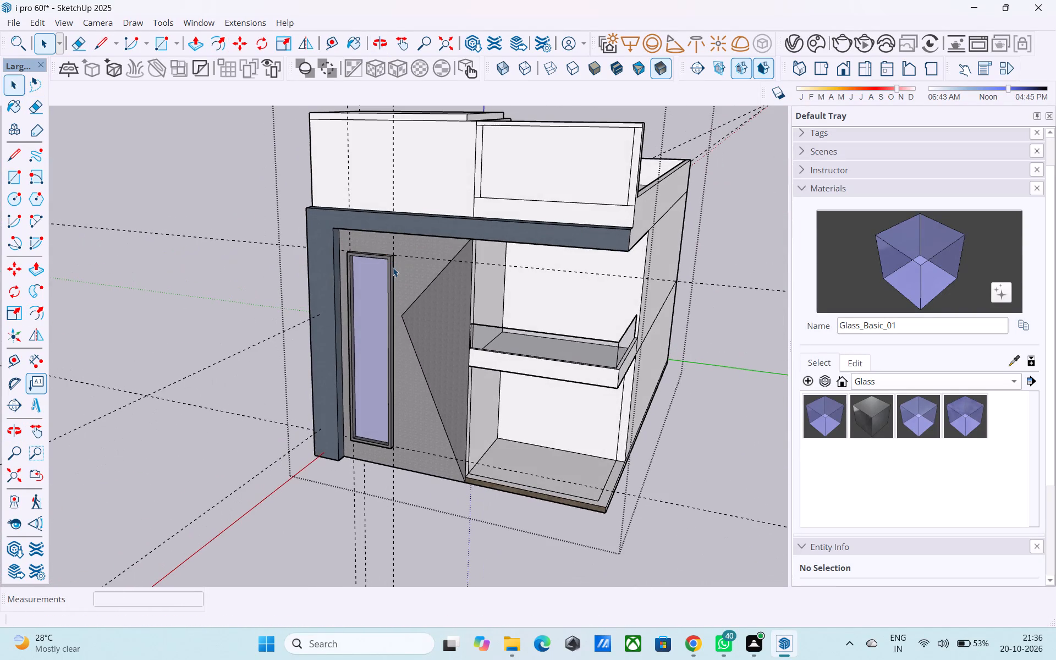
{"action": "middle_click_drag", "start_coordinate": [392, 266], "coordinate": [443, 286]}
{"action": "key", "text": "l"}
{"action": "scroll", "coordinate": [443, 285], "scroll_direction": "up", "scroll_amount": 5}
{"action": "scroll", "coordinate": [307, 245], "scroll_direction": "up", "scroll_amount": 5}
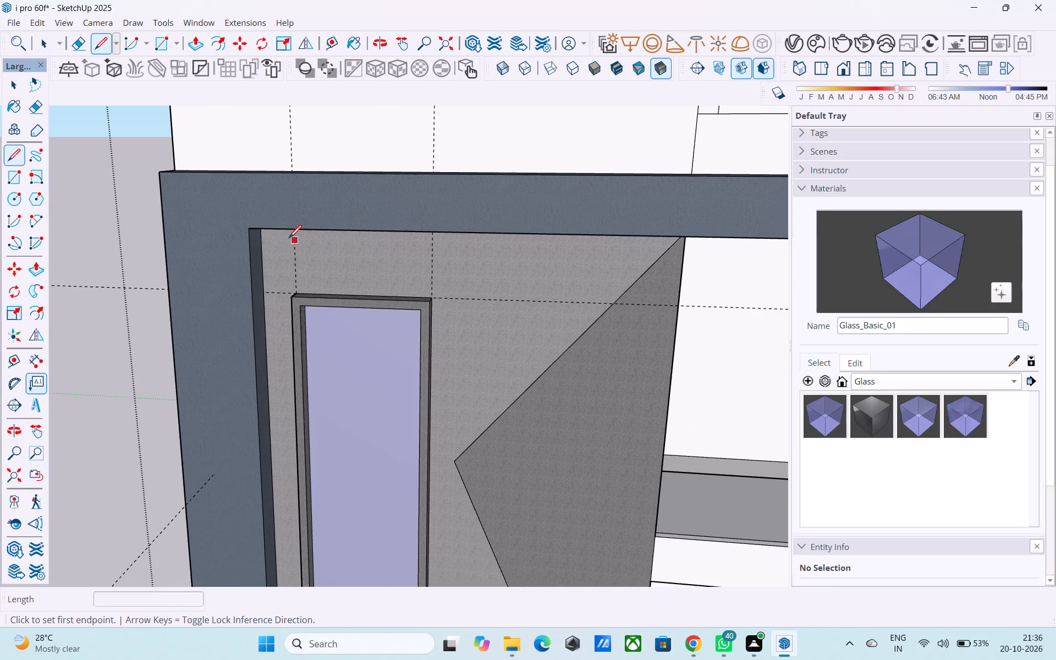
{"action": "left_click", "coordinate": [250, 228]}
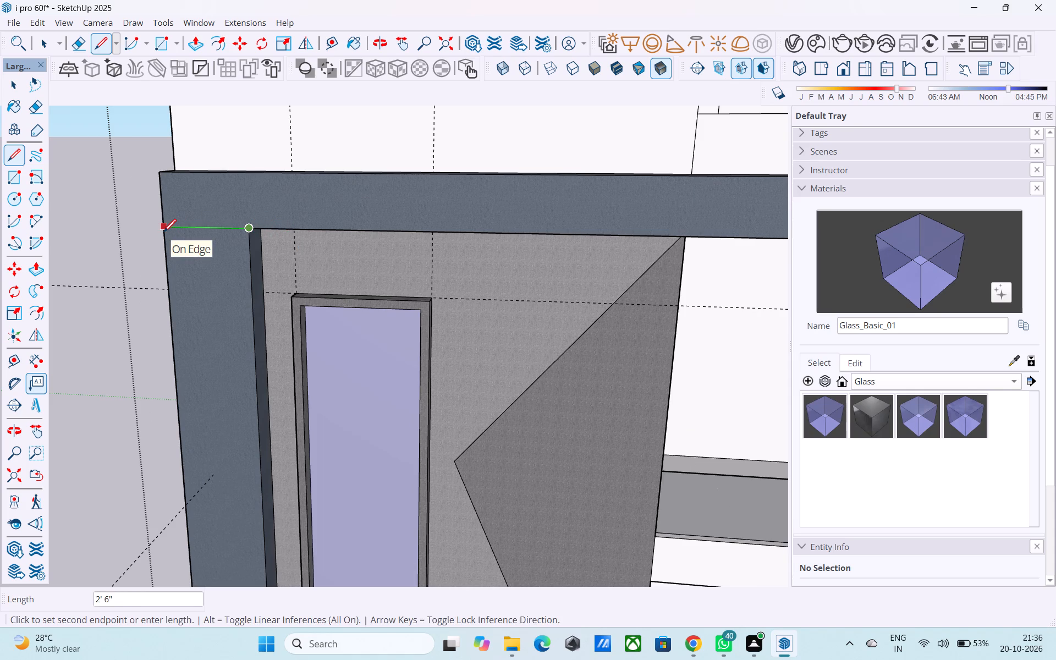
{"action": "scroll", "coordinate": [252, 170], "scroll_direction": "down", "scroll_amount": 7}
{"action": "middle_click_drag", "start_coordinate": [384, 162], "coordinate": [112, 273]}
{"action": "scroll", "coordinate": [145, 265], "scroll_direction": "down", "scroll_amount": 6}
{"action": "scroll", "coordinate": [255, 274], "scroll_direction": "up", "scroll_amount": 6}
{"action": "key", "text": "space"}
Push/Pull the top face of the L-shaped frame's horizontal beam up 1'.
{"action": "left_click", "coordinate": [307, 265]}
{"action": "key", "text": "p"}
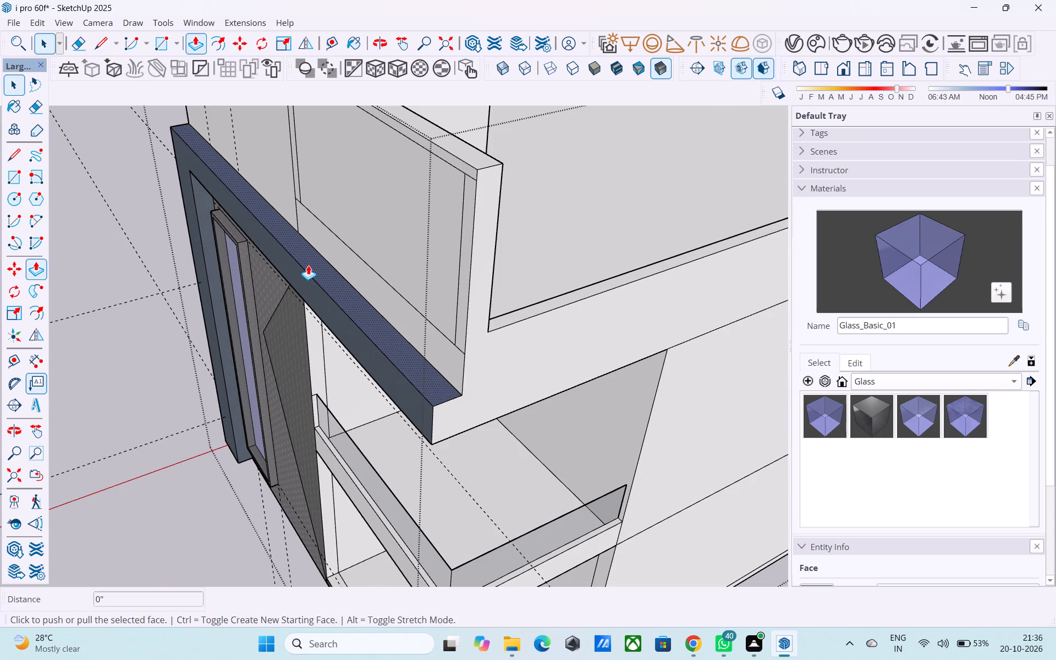
{"action": "left_click", "coordinate": [308, 265]}
{"action": "key", "text": "1"}
{"action": "key", "text": "apostrophe"}
{"action": "key", "text": "Return"}
{"action": "scroll", "coordinate": [298, 250], "scroll_direction": "down", "scroll_amount": 1}
{"action": "middle_click_drag", "start_coordinate": [298, 248], "coordinate": [445, 119]}
{"action": "scroll", "coordinate": [444, 126], "scroll_direction": "down", "scroll_amount": 10}
{"action": "middle_click_drag", "start_coordinate": [389, 208], "coordinate": [500, 196]}
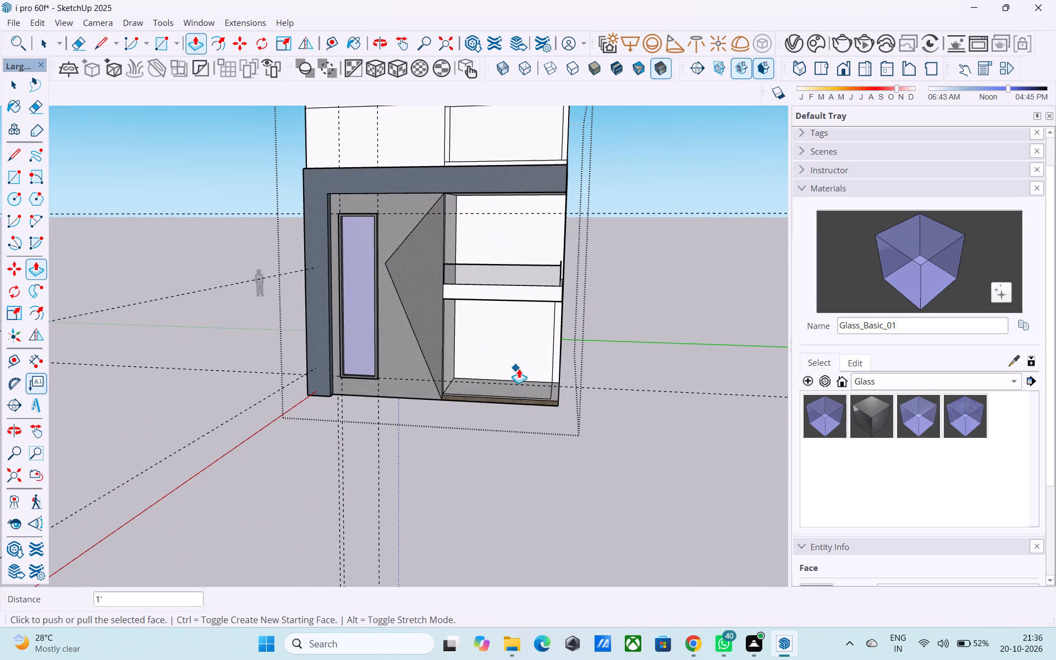
{"action": "key", "text": "space"}
Examine the front facade and its frame beam from below, the side and the front.
{"action": "middle_click_drag", "start_coordinate": [487, 219], "coordinate": [501, 279]}
{"action": "scroll", "coordinate": [499, 288], "scroll_direction": "down", "scroll_amount": 5}
{"action": "middle_click_drag", "start_coordinate": [530, 343], "coordinate": [432, 231]}
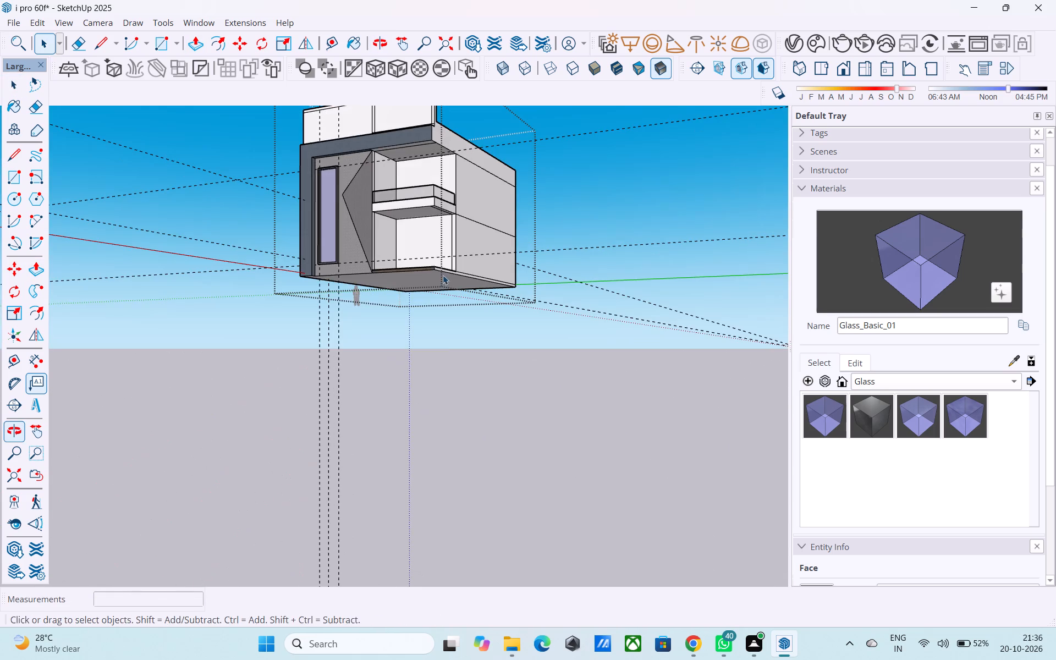
{"action": "middle_click_drag", "start_coordinate": [442, 276], "coordinate": [492, 367]}
{"action": "middle_click_drag", "start_coordinate": [476, 293], "coordinate": [466, 256]}
{"action": "scroll", "coordinate": [466, 257], "scroll_direction": "up", "scroll_amount": 5}
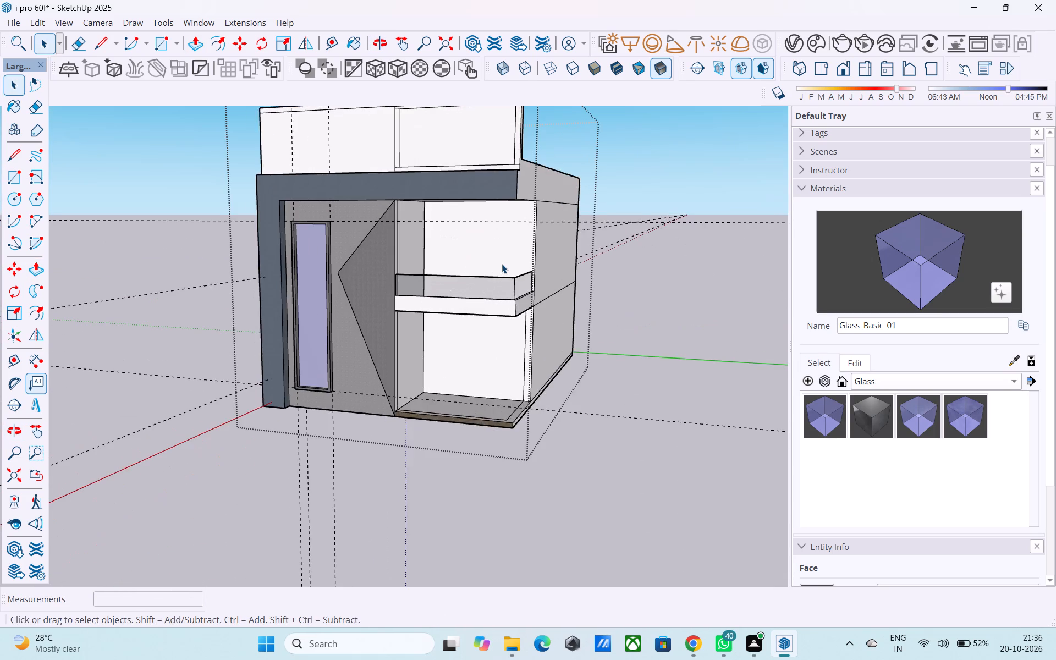
{"action": "scroll", "coordinate": [502, 264], "scroll_direction": "down", "scroll_amount": 5}
{"action": "middle_click_drag", "start_coordinate": [501, 263], "coordinate": [496, 253]}
{"action": "middle_click_drag", "start_coordinate": [491, 249], "coordinate": [477, 264]}
{"action": "scroll", "coordinate": [474, 258], "scroll_direction": "up", "scroll_amount": 9}
{"action": "scroll", "coordinate": [459, 257], "scroll_direction": "down", "scroll_amount": 4}
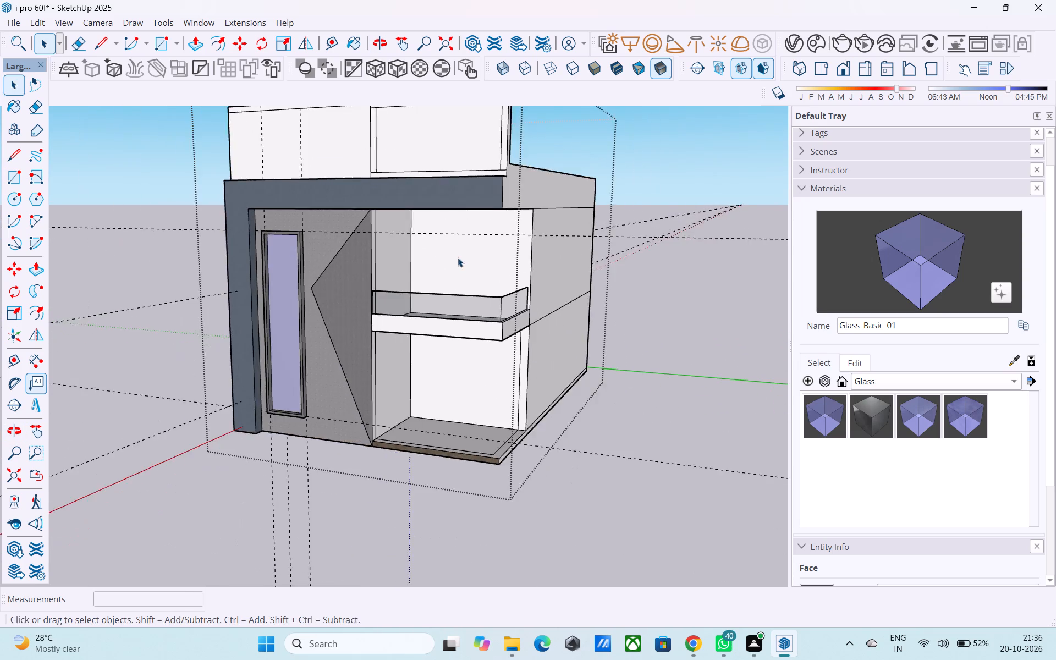
{"action": "middle_click_drag", "start_coordinate": [455, 257], "coordinate": [548, 259]}
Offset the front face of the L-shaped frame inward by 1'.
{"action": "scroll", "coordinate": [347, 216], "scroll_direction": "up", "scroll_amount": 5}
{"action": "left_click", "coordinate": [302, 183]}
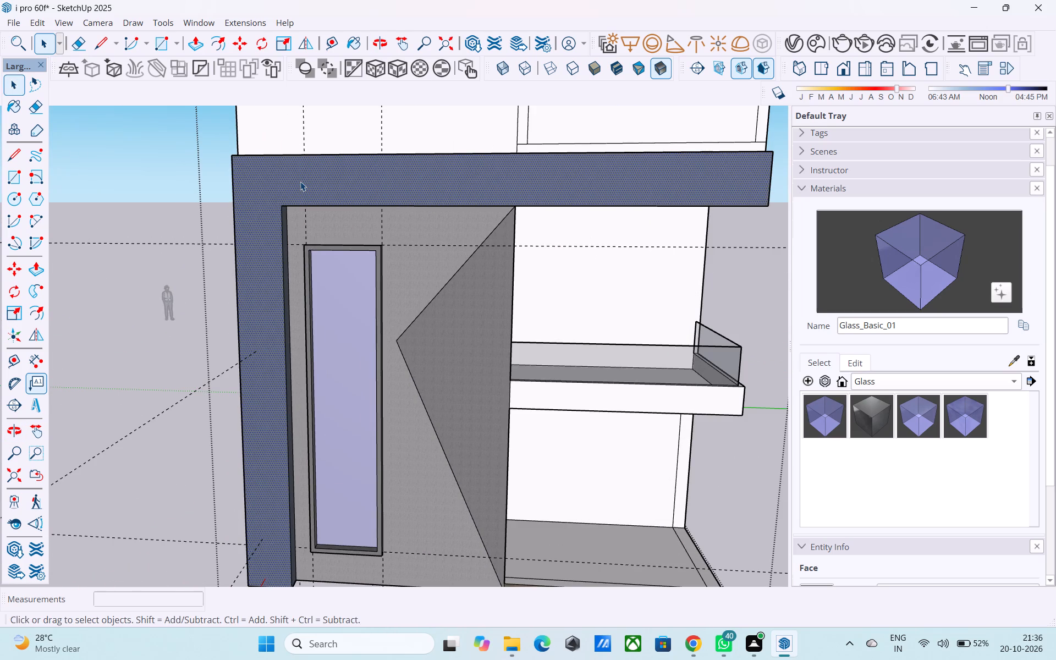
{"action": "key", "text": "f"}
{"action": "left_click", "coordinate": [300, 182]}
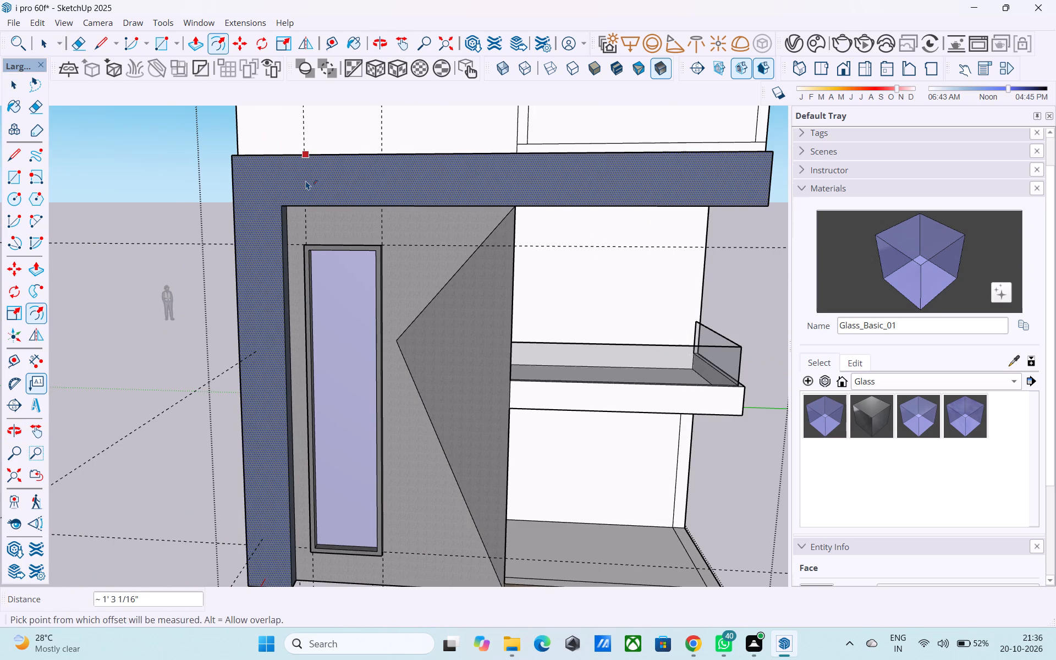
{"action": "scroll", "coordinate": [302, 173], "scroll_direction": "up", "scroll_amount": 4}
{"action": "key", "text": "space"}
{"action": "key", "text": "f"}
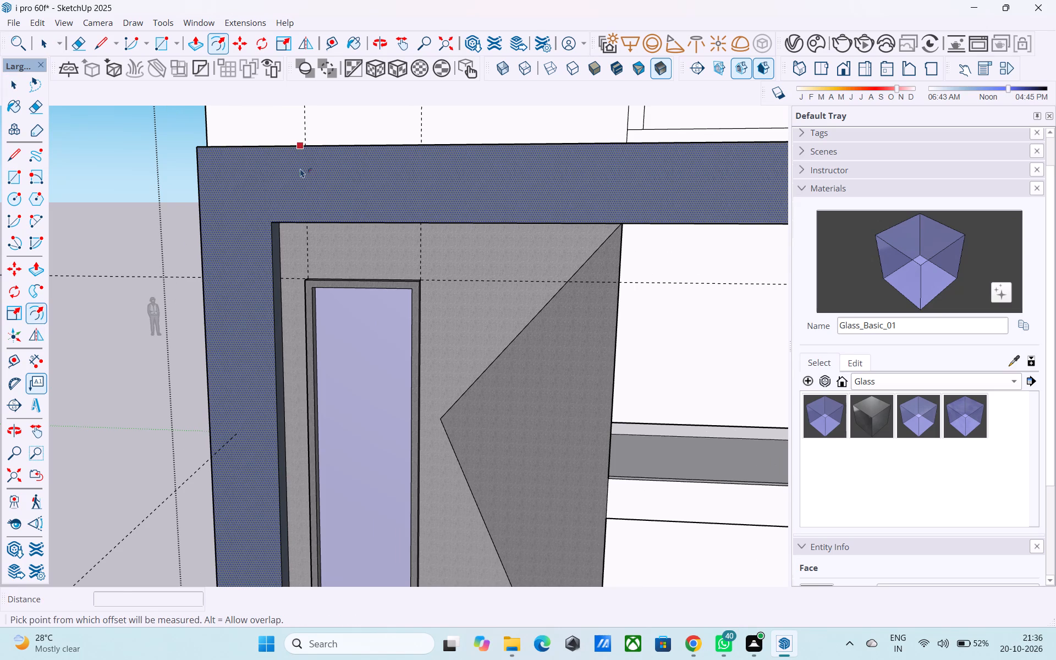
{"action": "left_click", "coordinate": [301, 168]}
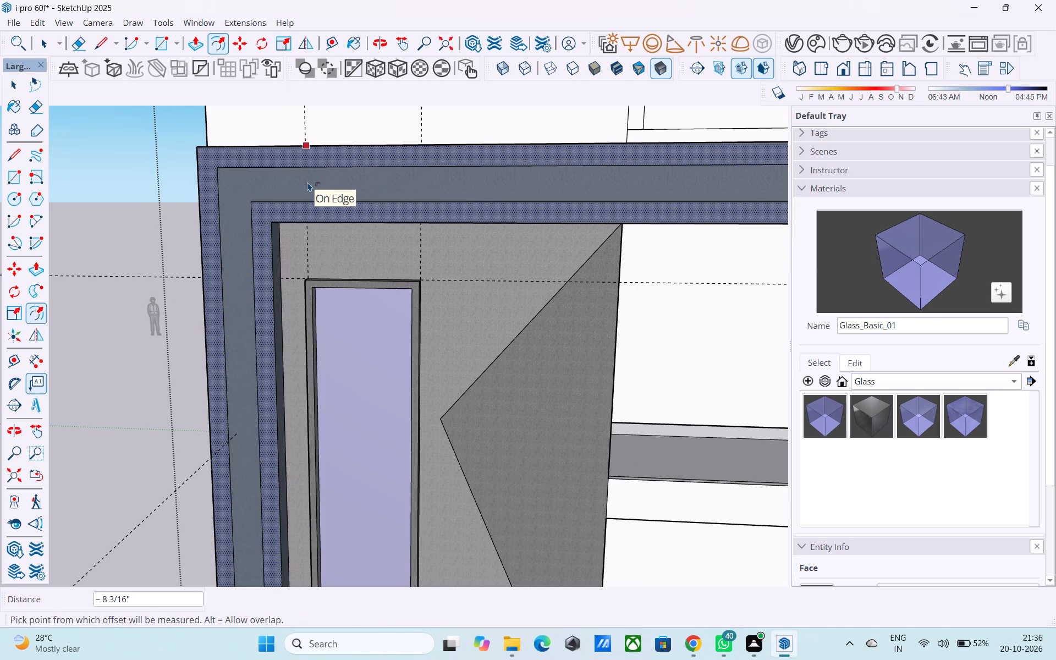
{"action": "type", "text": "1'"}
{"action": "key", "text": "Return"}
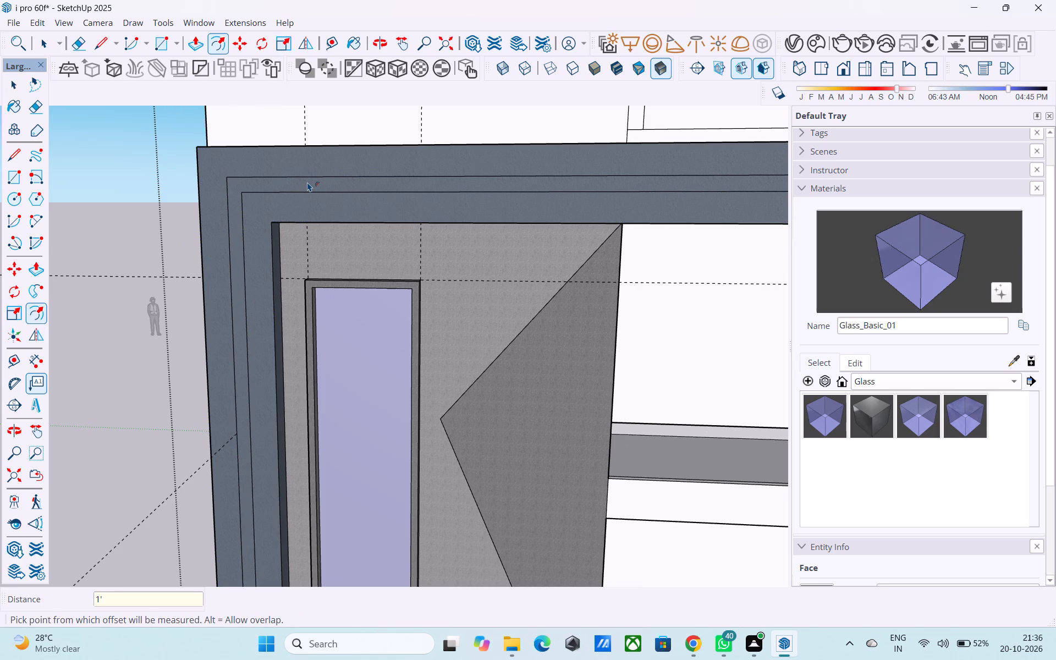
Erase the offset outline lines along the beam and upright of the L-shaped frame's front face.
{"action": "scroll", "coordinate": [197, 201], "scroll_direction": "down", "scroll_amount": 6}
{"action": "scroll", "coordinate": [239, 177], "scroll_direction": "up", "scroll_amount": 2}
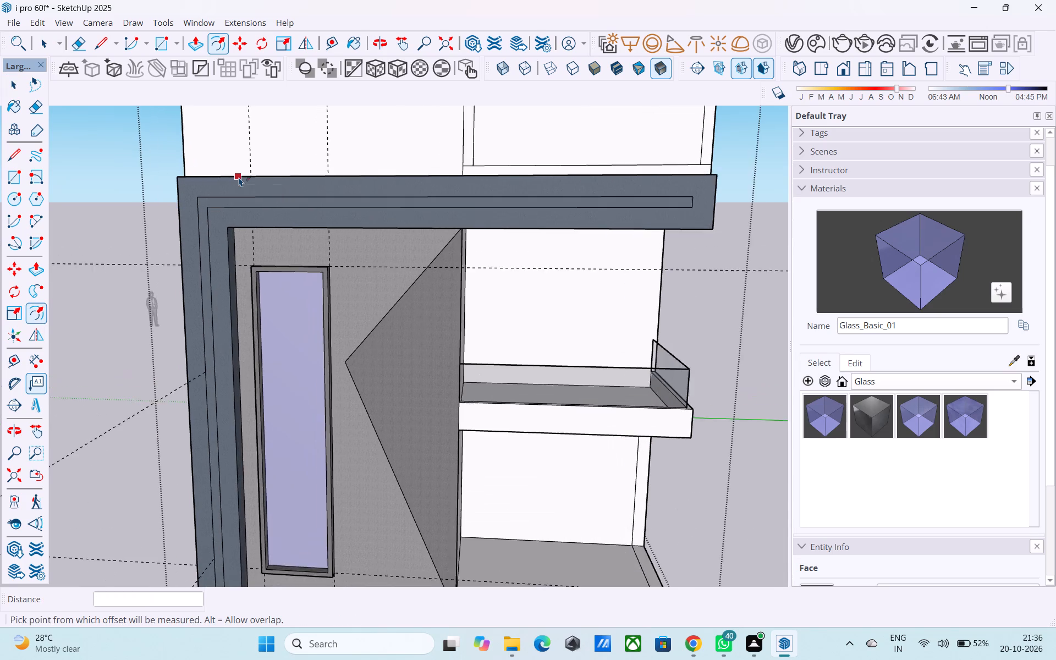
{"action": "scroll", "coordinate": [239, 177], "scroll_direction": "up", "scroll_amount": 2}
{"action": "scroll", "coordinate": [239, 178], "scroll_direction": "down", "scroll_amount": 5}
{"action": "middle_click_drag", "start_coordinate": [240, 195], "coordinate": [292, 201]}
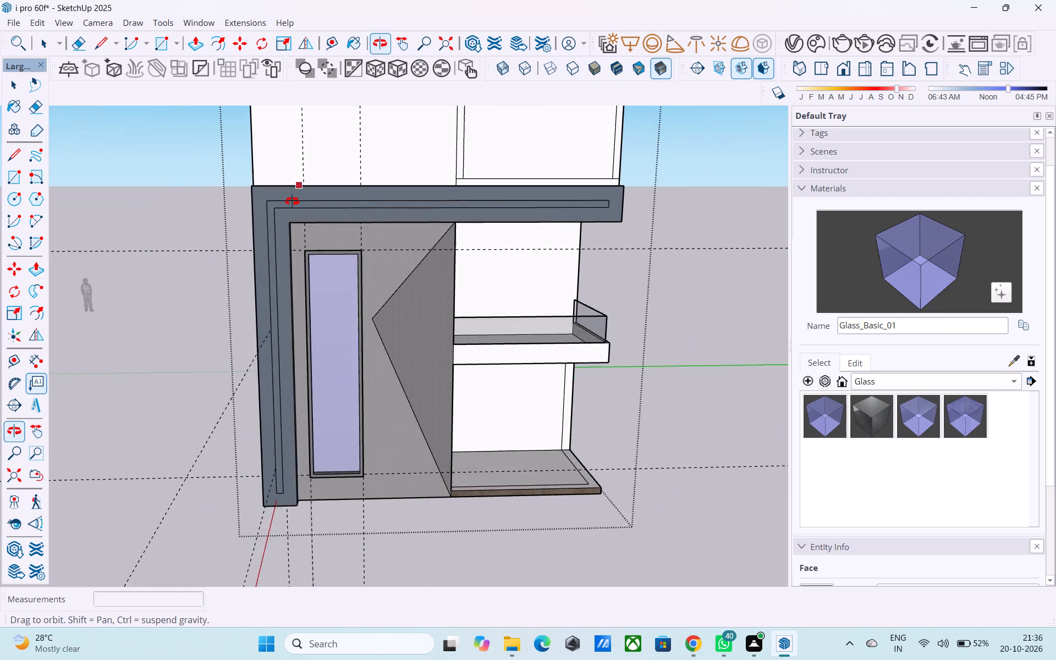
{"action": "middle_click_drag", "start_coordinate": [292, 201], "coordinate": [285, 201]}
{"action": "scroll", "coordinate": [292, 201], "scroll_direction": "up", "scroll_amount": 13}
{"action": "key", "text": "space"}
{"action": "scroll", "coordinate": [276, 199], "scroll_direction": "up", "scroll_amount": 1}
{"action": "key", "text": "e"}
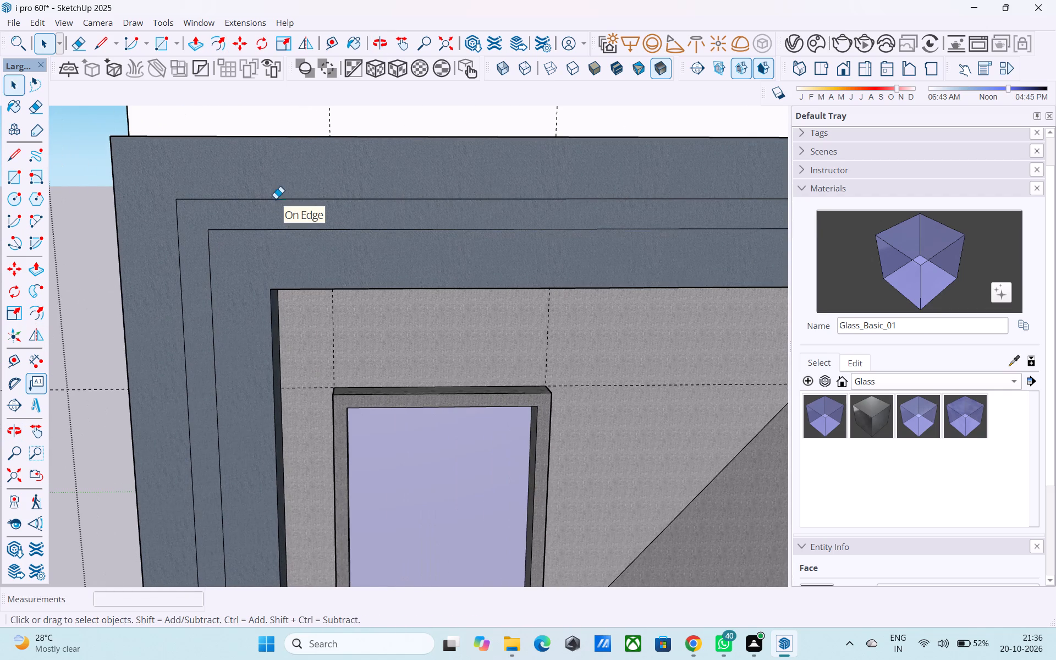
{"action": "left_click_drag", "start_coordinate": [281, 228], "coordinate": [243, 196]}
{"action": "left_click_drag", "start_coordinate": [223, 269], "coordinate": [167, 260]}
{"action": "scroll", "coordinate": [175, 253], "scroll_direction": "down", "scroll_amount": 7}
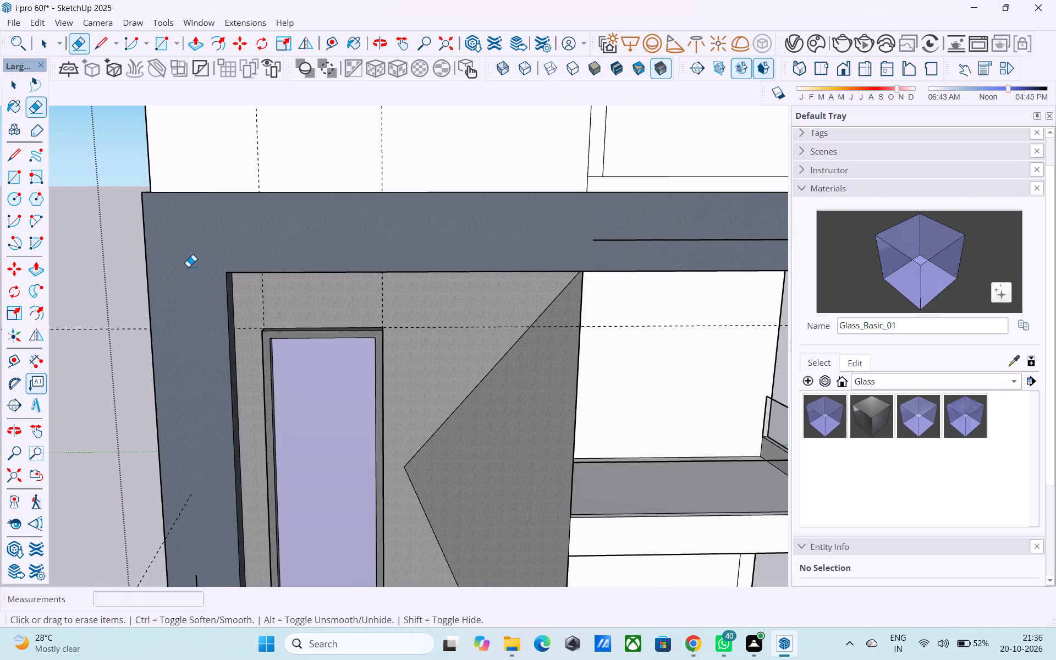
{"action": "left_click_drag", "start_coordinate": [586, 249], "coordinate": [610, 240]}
Offset the front face of the L-shaped frame inward by 1'2" to outline a narrow central strip.
{"action": "key", "text": "space"}
{"action": "left_click", "coordinate": [366, 243]}
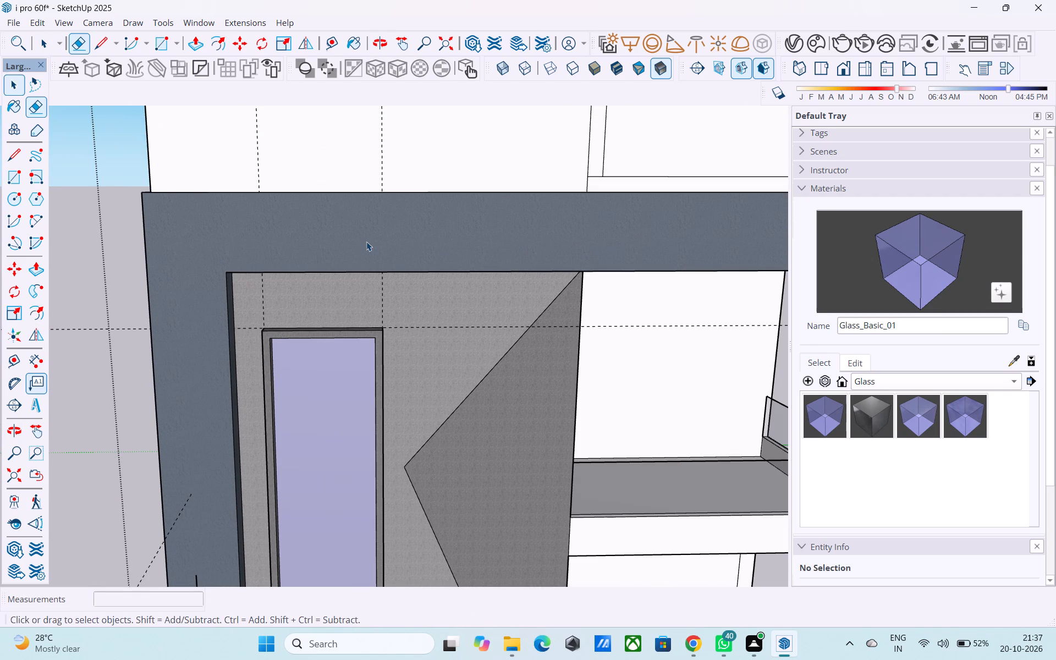
{"action": "key", "text": "f"}
{"action": "left_click", "coordinate": [366, 241]}
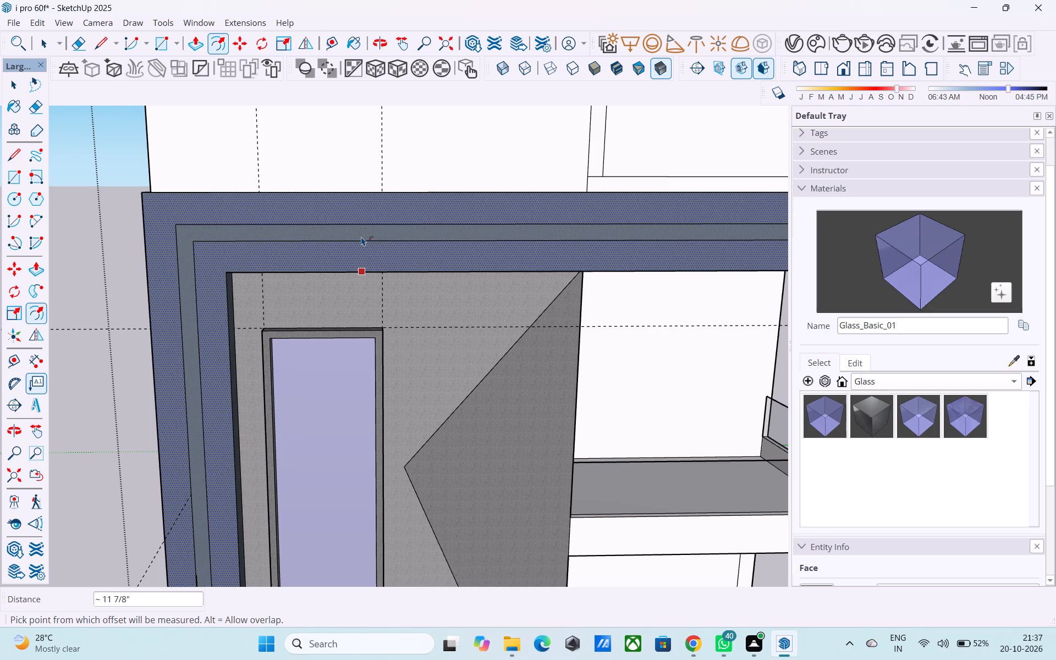
{"action": "key", "text": "1"}
{"action": "key", "text": "apostrophe"}
{"action": "type", "text": "4\""}
{"action": "key", "text": "Return"}
{"action": "type", "text": "1'2\""}
{"action": "key", "text": "Return"}
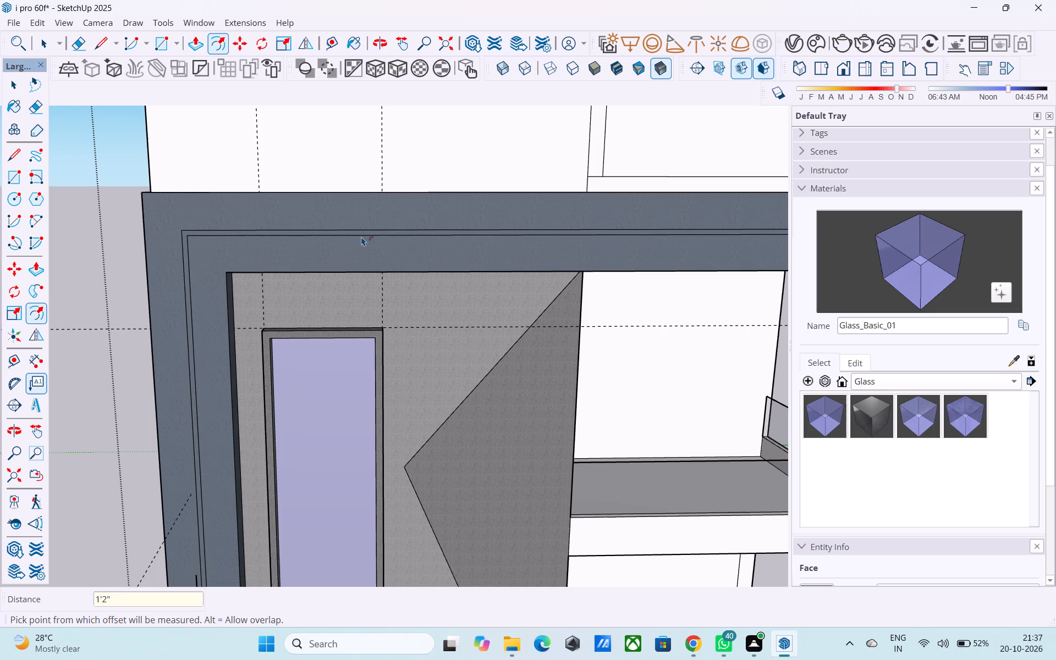
Erase the stray offset lines beside the narrow strip's upright, below its foot and beyond the beam's far end.
{"action": "scroll", "coordinate": [348, 319], "scroll_direction": "down", "scroll_amount": 6}
{"action": "middle_click_drag", "start_coordinate": [281, 308], "coordinate": [272, 257]}
{"action": "scroll", "coordinate": [284, 250], "scroll_direction": "down", "scroll_amount": 4}
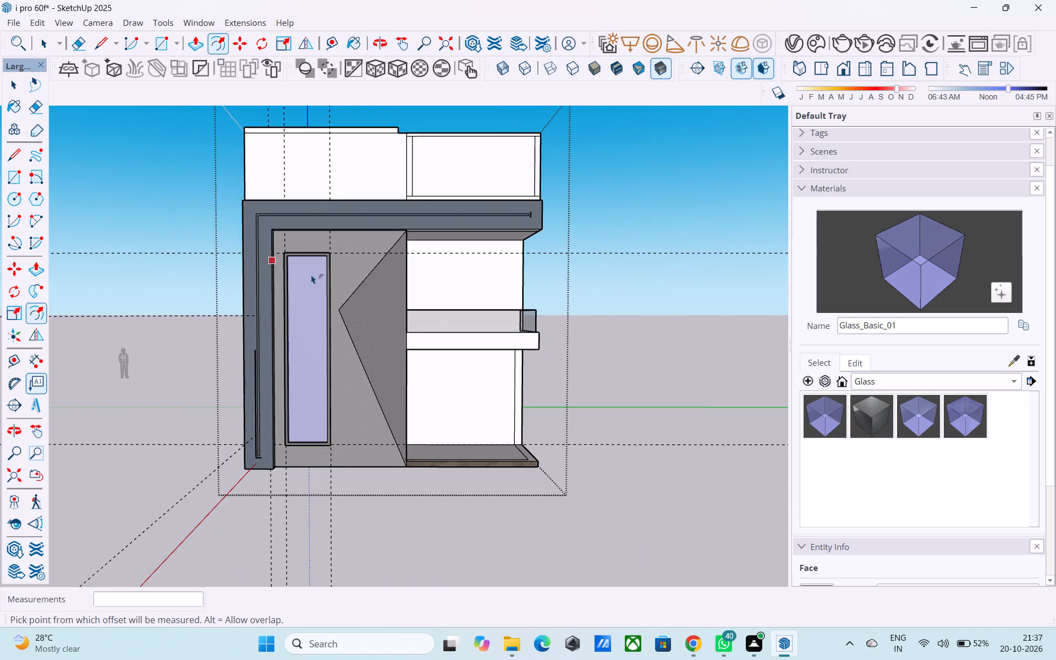
{"action": "scroll", "coordinate": [302, 393], "scroll_direction": "up", "scroll_amount": 4}
{"action": "key", "text": "e"}
{"action": "scroll", "coordinate": [241, 402], "scroll_direction": "up", "scroll_amount": 15}
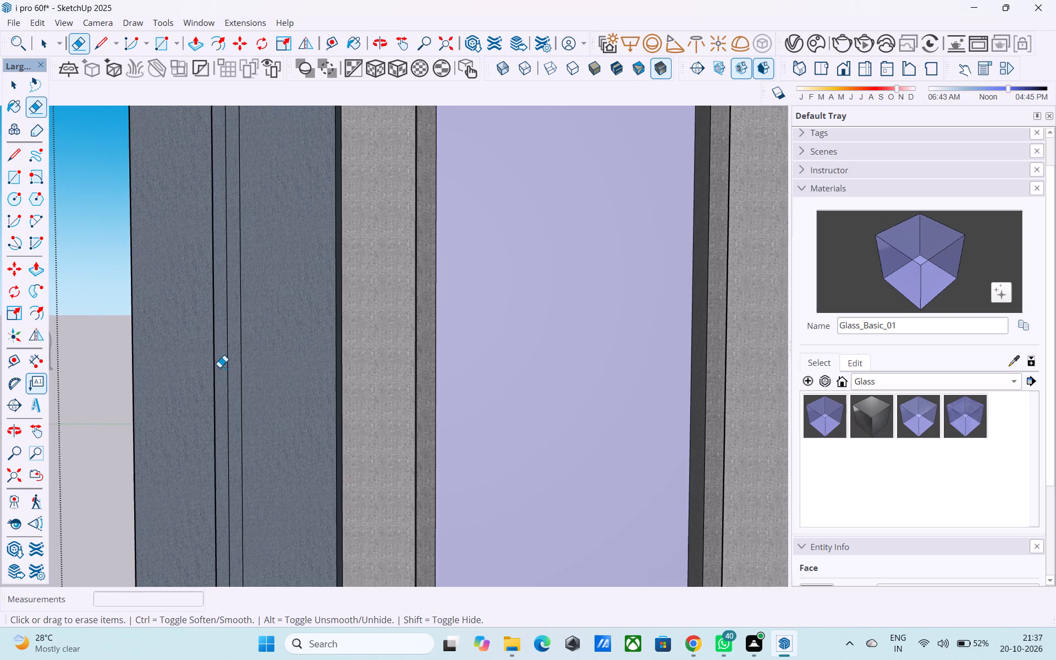
{"action": "left_click_drag", "start_coordinate": [217, 365], "coordinate": [210, 362]}
{"action": "scroll", "coordinate": [209, 328], "scroll_direction": "down", "scroll_amount": 13}
{"action": "scroll", "coordinate": [217, 459], "scroll_direction": "up", "scroll_amount": 11}
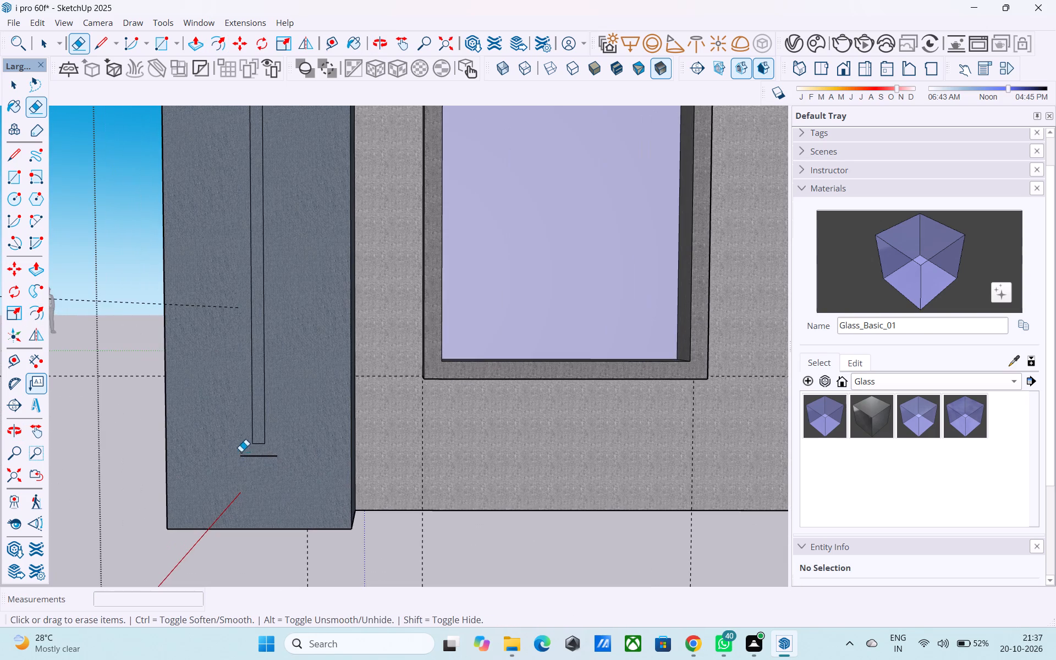
{"action": "left_click_drag", "start_coordinate": [241, 452], "coordinate": [248, 463]}
{"action": "scroll", "coordinate": [236, 479], "scroll_direction": "down", "scroll_amount": 19}
{"action": "scroll", "coordinate": [565, 202], "scroll_direction": "up", "scroll_amount": 3}
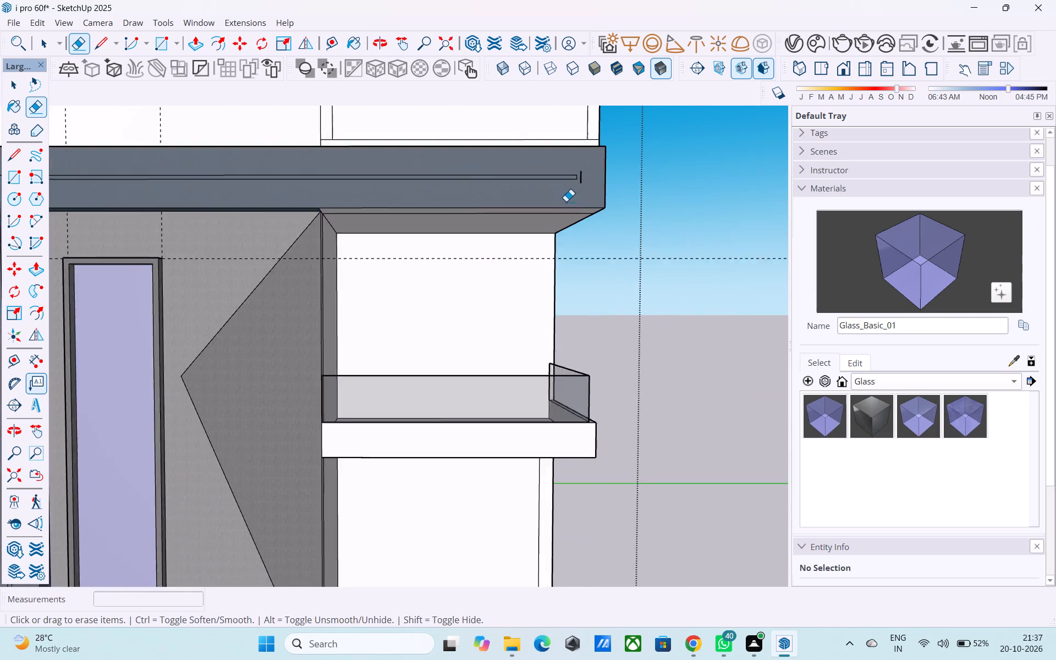
{"action": "scroll", "coordinate": [566, 201], "scroll_direction": "up", "scroll_amount": 13}
{"action": "left_click", "coordinate": [588, 163]}
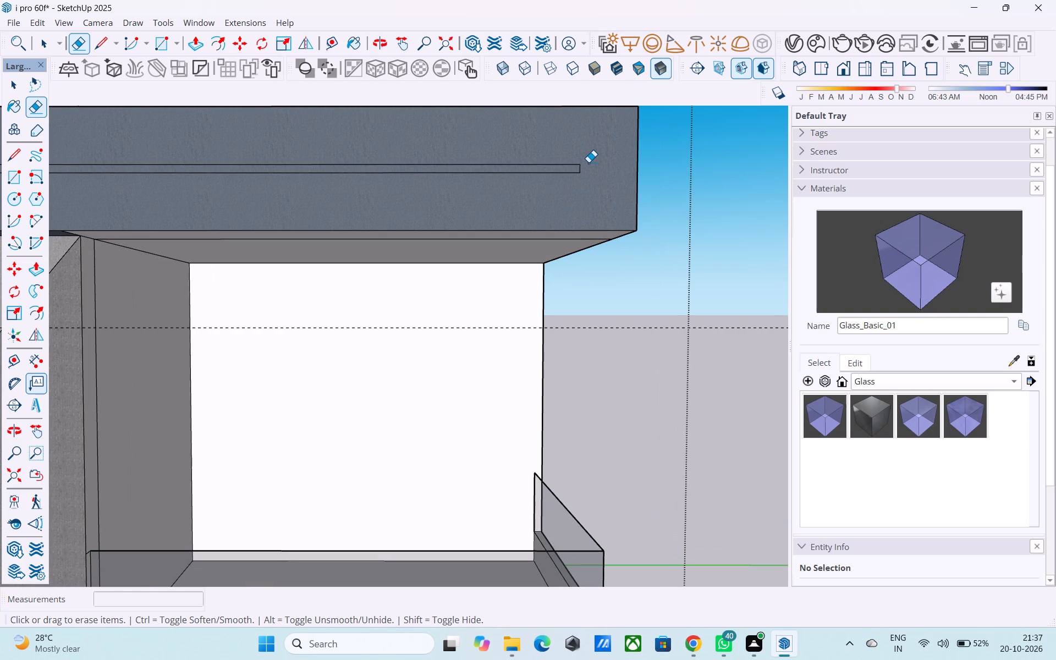
{"action": "key", "text": "space"}
Paint the narrow L-shaped strip on the frame's front face with the Default material from the In Model collection.
{"action": "scroll", "coordinate": [588, 162], "scroll_direction": "down", "scroll_amount": 6}
{"action": "left_click", "coordinate": [868, 375]}
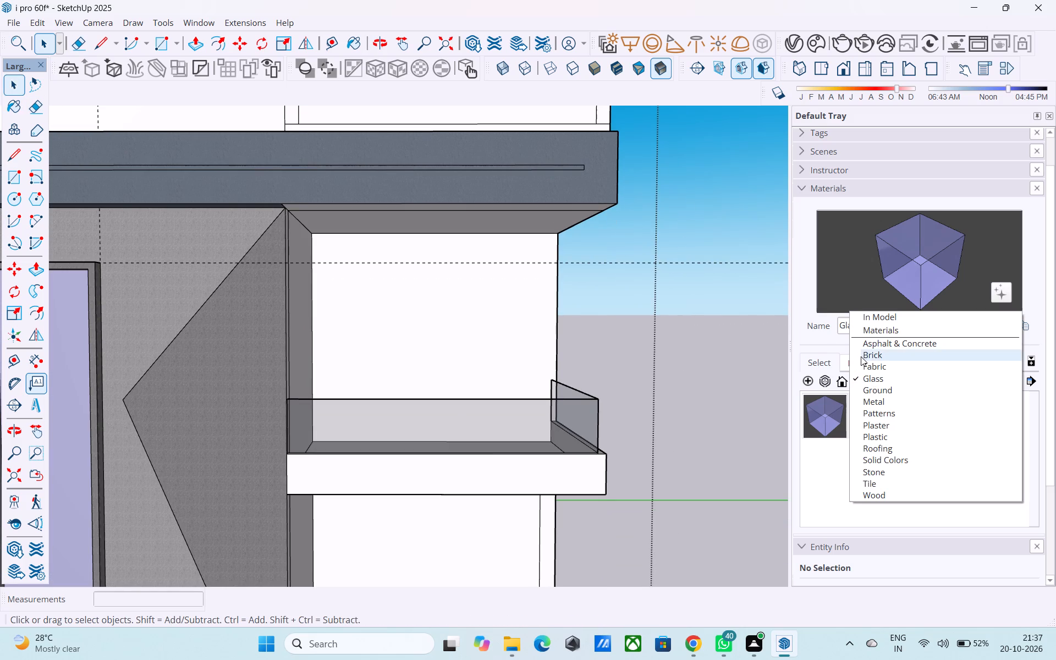
{"action": "left_click", "coordinate": [864, 319]}
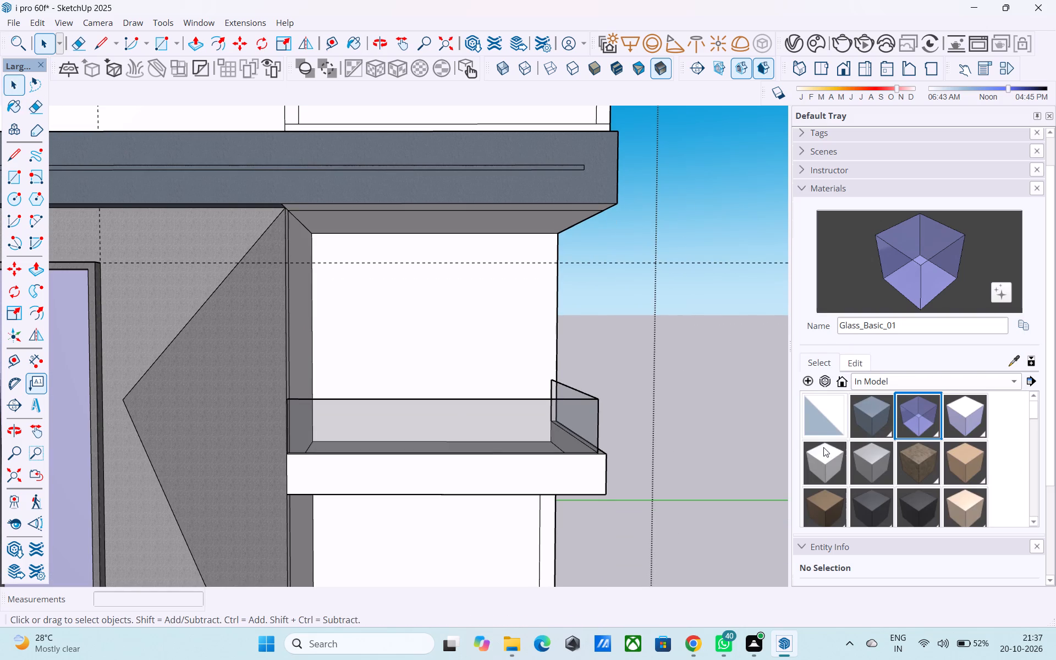
{"action": "left_click", "coordinate": [818, 425]}
{"action": "scroll", "coordinate": [665, 280], "scroll_direction": "down", "scroll_amount": 6}
{"action": "scroll", "coordinate": [344, 268], "scroll_direction": "up", "scroll_amount": 15}
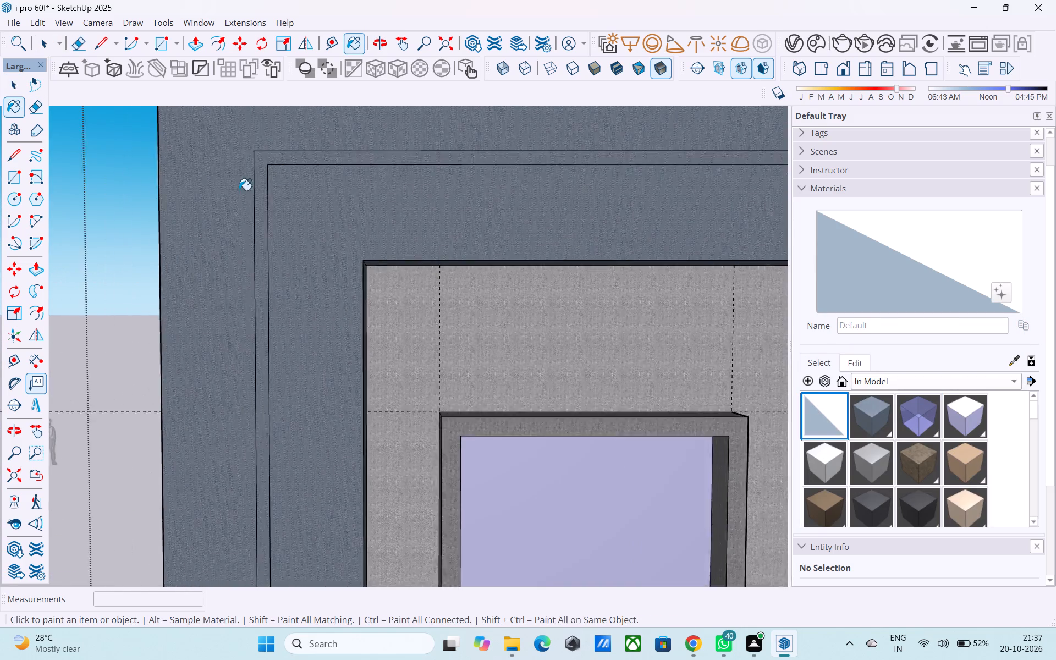
{"action": "scroll", "coordinate": [239, 190], "scroll_direction": "up", "scroll_amount": 7}
{"action": "left_click", "coordinate": [260, 167]}
{"action": "scroll", "coordinate": [261, 172], "scroll_direction": "down", "scroll_amount": 16}
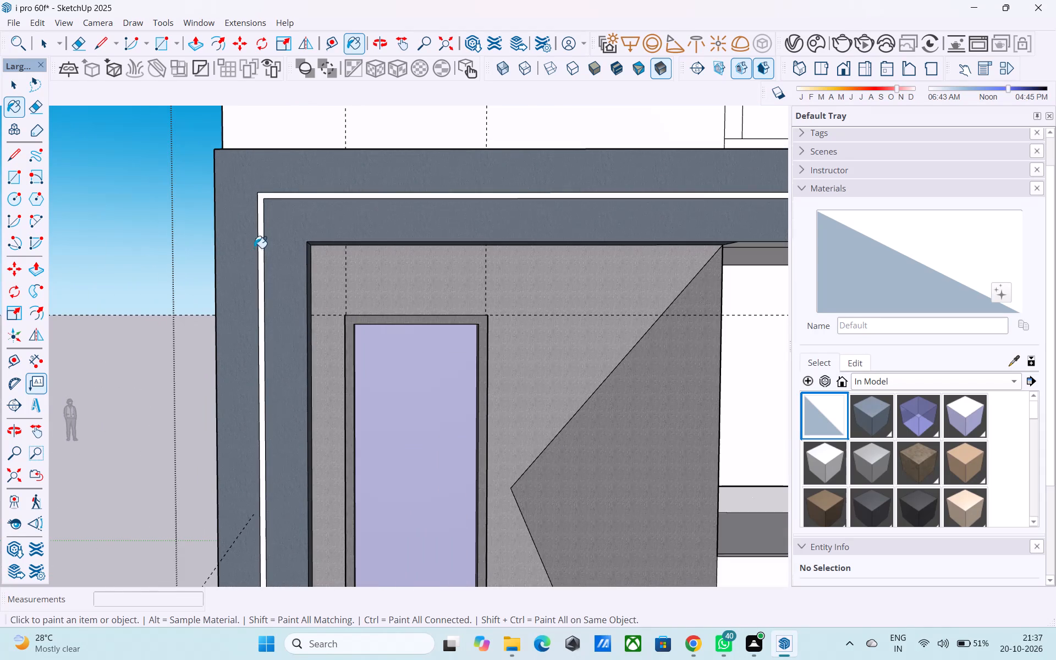
{"action": "scroll", "coordinate": [223, 268], "scroll_direction": "down", "scroll_amount": 5}
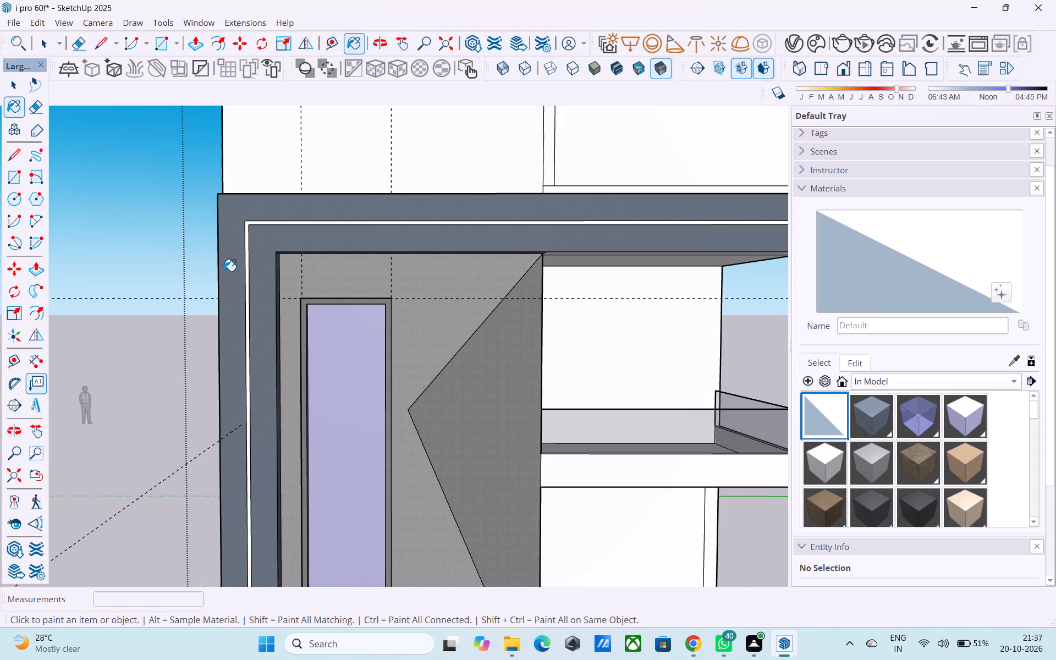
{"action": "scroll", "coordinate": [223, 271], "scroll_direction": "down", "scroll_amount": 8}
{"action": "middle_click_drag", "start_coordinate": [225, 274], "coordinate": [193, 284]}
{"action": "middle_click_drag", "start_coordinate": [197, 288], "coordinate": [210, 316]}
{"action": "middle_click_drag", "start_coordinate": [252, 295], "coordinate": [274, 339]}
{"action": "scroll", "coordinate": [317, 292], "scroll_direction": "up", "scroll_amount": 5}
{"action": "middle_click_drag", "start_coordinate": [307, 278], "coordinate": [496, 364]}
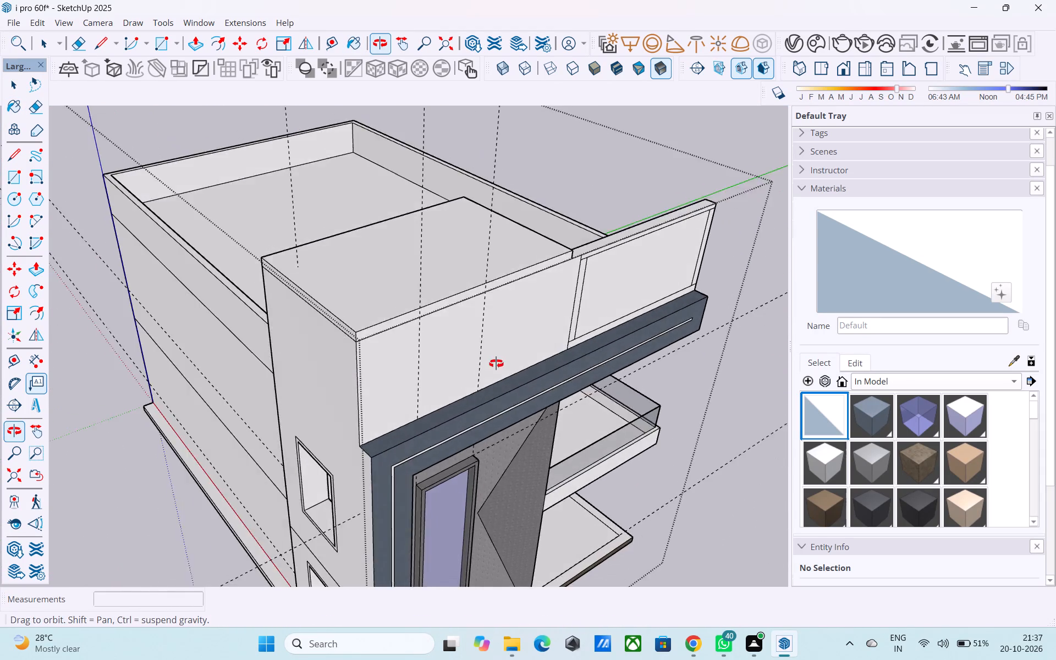
Draw a 4' by 5' rectangle on the rooftop room's front face, between the two vertical guides and resting on the frame's beam.
{"action": "middle_click_drag", "start_coordinate": [496, 364], "coordinate": [356, 326]}
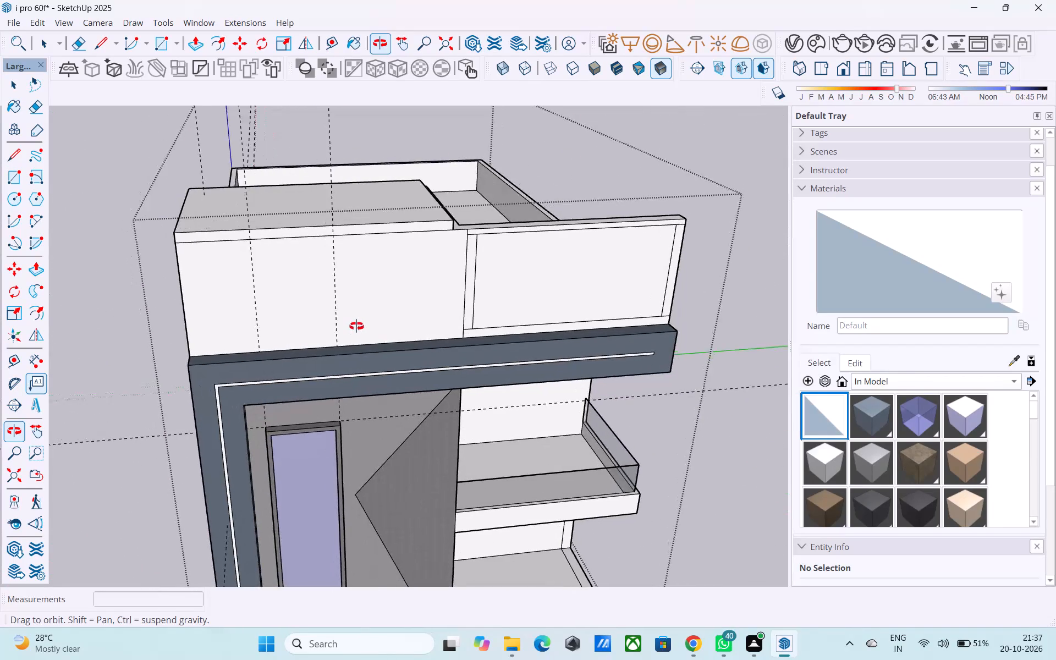
{"action": "middle_click_drag", "start_coordinate": [356, 326], "coordinate": [357, 326]}
{"action": "scroll", "coordinate": [330, 304], "scroll_direction": "up", "scroll_amount": 3}
{"action": "middle_click_drag", "start_coordinate": [312, 290], "coordinate": [321, 280]}
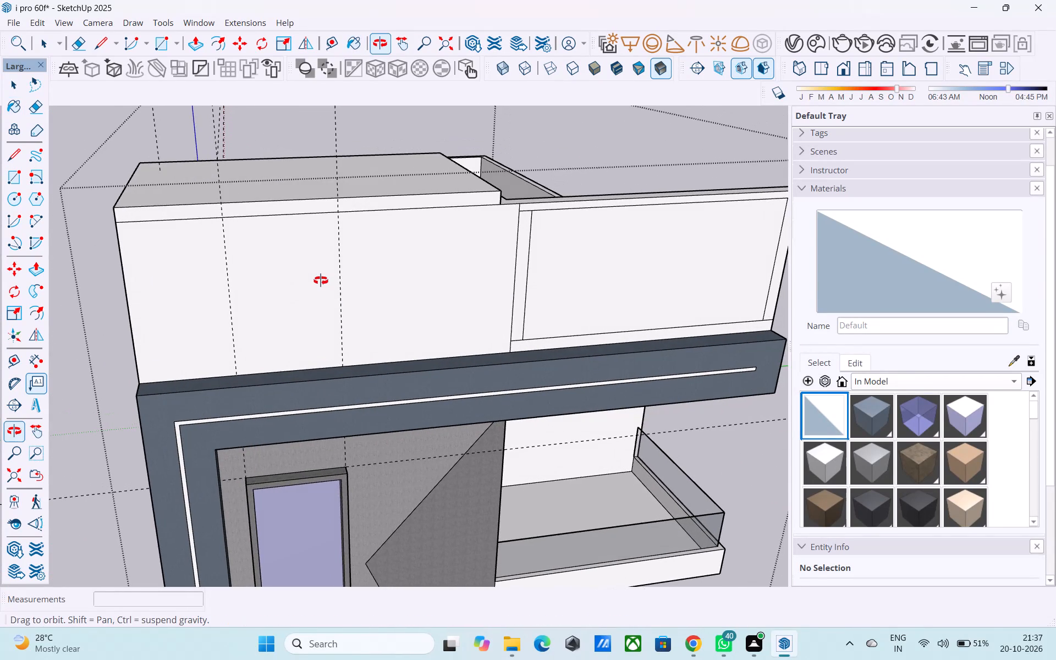
{"action": "middle_click_drag", "start_coordinate": [321, 280], "coordinate": [310, 267]}
{"action": "key", "text": "space"}
{"action": "key", "text": "r"}
{"action": "middle_click_drag", "start_coordinate": [286, 266], "coordinate": [313, 304]}
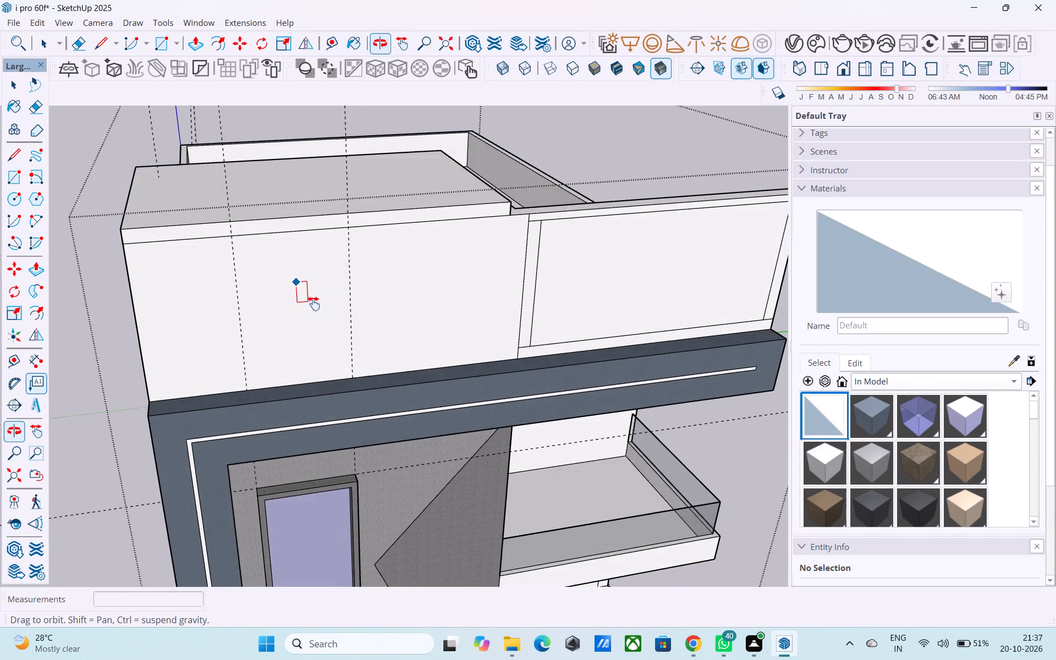
{"action": "middle_click_drag", "start_coordinate": [313, 304], "coordinate": [266, 237]}
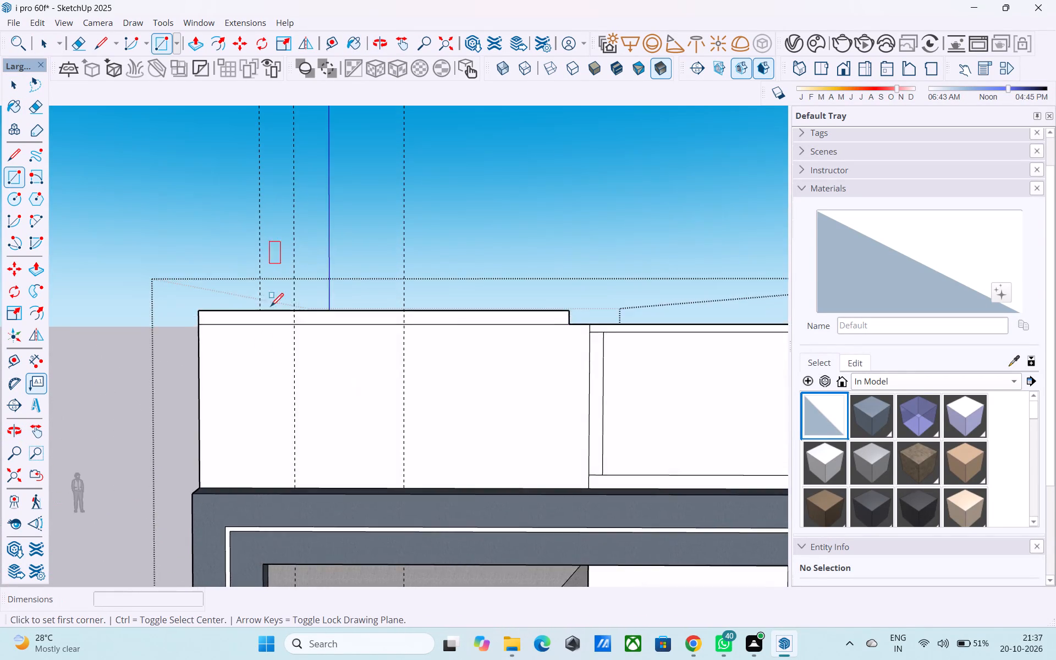
{"action": "scroll", "coordinate": [258, 356], "scroll_direction": "up", "scroll_amount": 8}
{"action": "scroll", "coordinate": [243, 352], "scroll_direction": "down", "scroll_amount": 5}
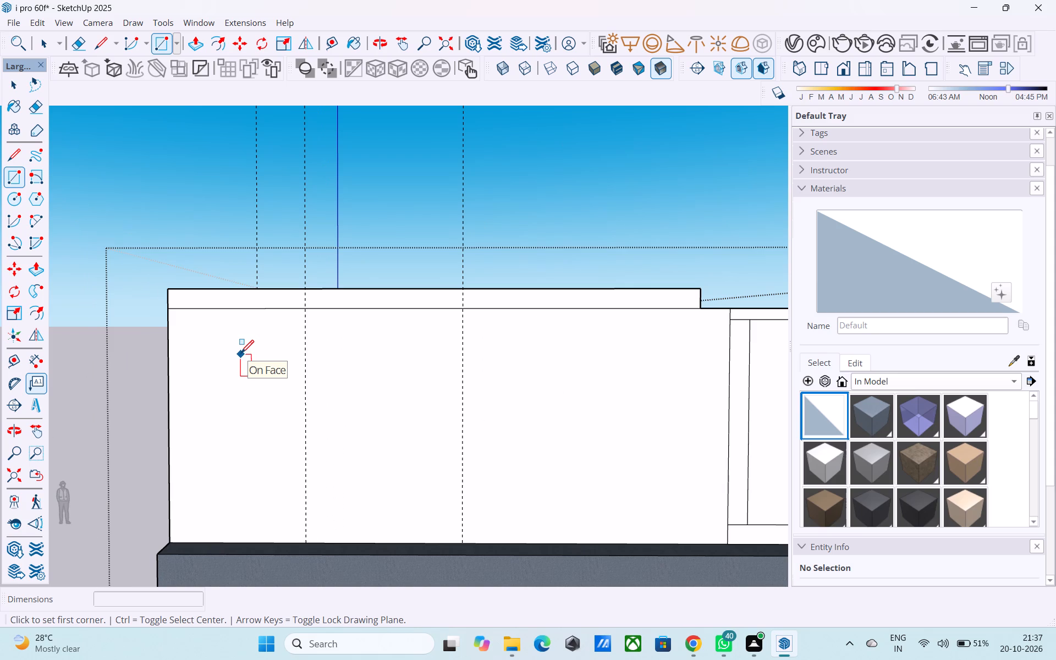
{"action": "middle_click_drag", "start_coordinate": [276, 394], "coordinate": [298, 424]}
{"action": "scroll", "coordinate": [272, 398], "scroll_direction": "down", "scroll_amount": 4}
{"action": "middle_click_drag", "start_coordinate": [271, 397], "coordinate": [300, 459]}
{"action": "scroll", "coordinate": [300, 459], "scroll_direction": "up", "scroll_amount": 4}
{"action": "scroll", "coordinate": [300, 459], "scroll_direction": "down", "scroll_amount": 4}
{"action": "middle_click", "coordinate": [271, 442]}
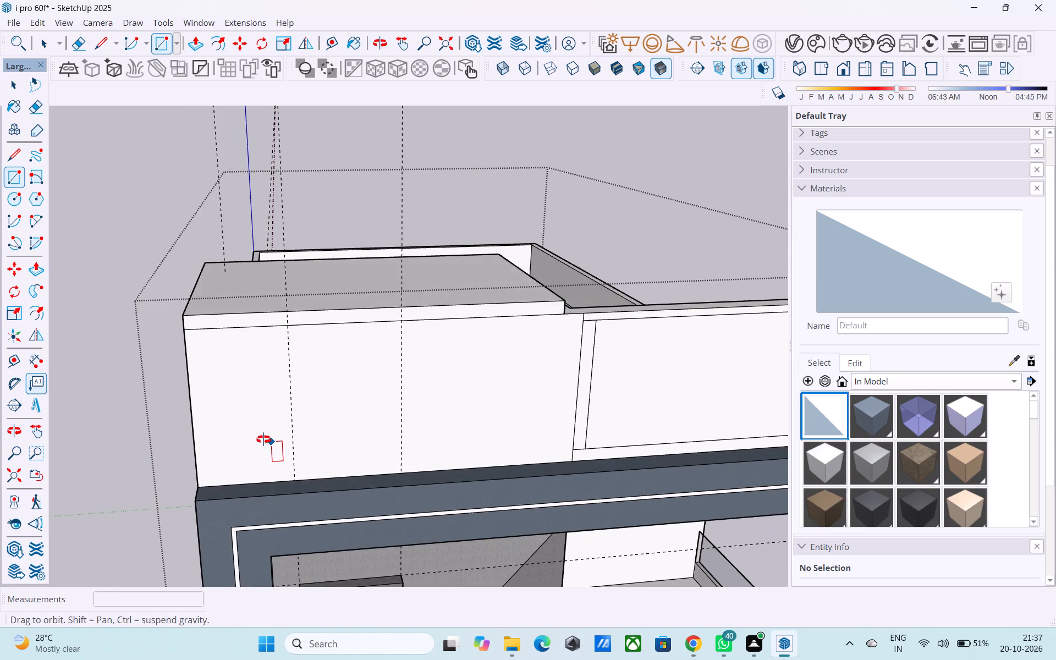
{"action": "key", "text": "r"}
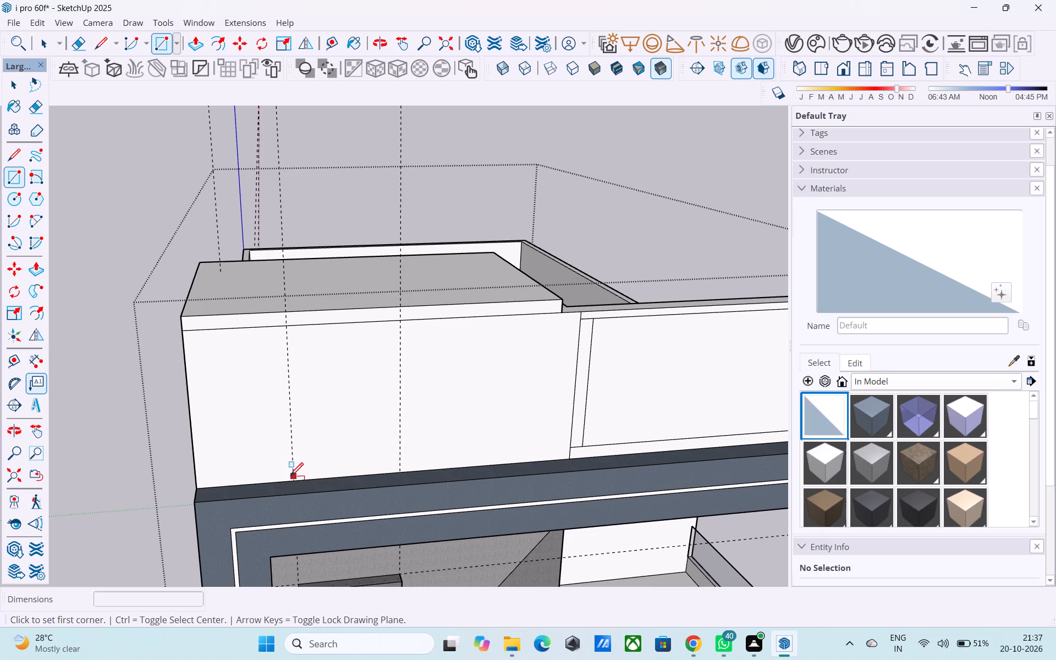
{"action": "left_click", "coordinate": [294, 476]}
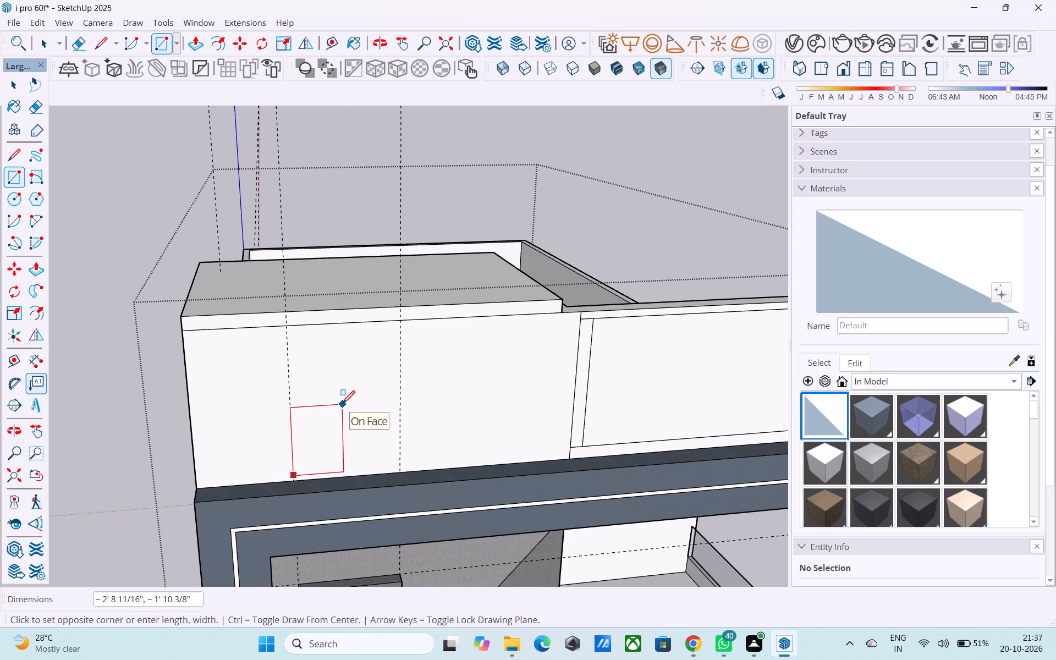
{"action": "key", "text": "r"}
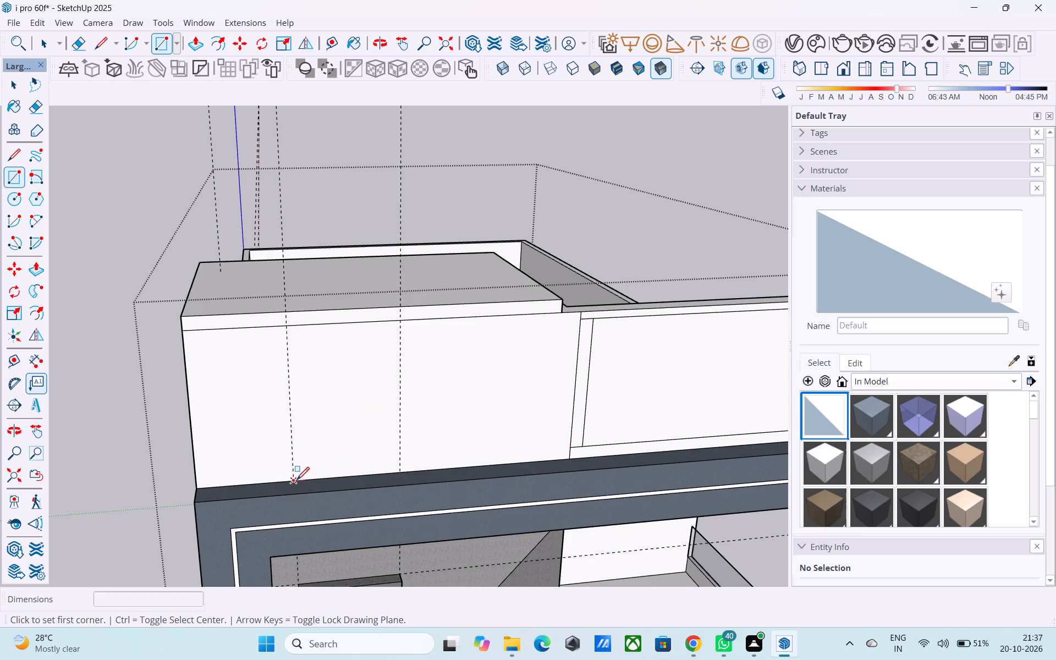
{"action": "left_click", "coordinate": [296, 481]}
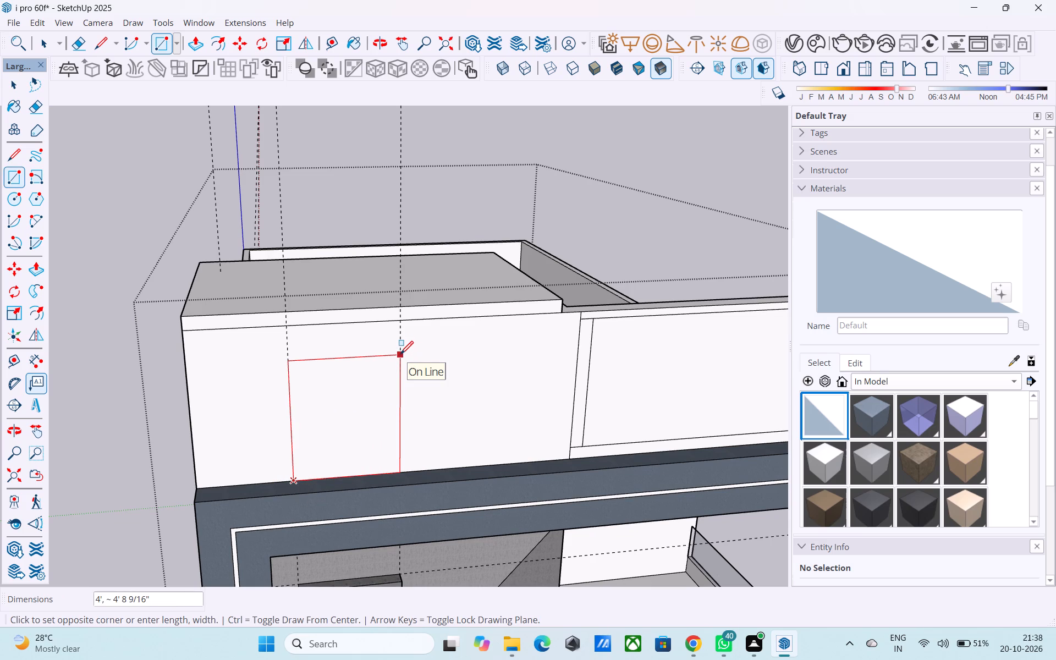
{"action": "type", "text": "4',5'"}
{"action": "key", "text": "Return"}
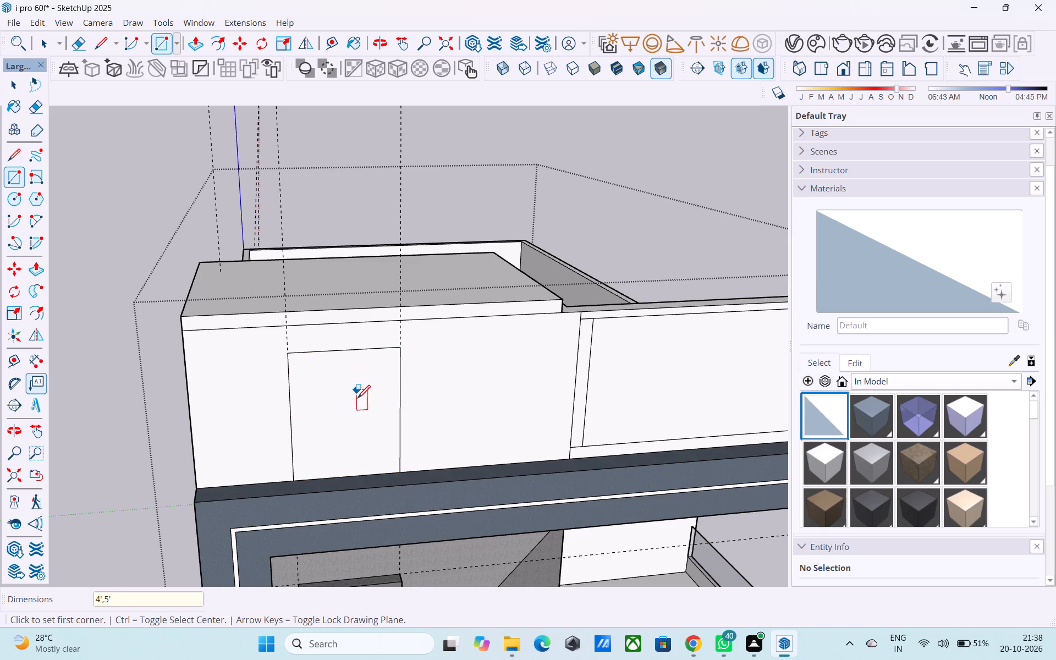
Check the rooftop room's wall height with a temporary line up its rear vertical corner edge from the terrace floor.
{"action": "scroll", "coordinate": [349, 414], "scroll_direction": "down", "scroll_amount": 3}
{"action": "middle_click_drag", "start_coordinate": [345, 420], "coordinate": [332, 358]}
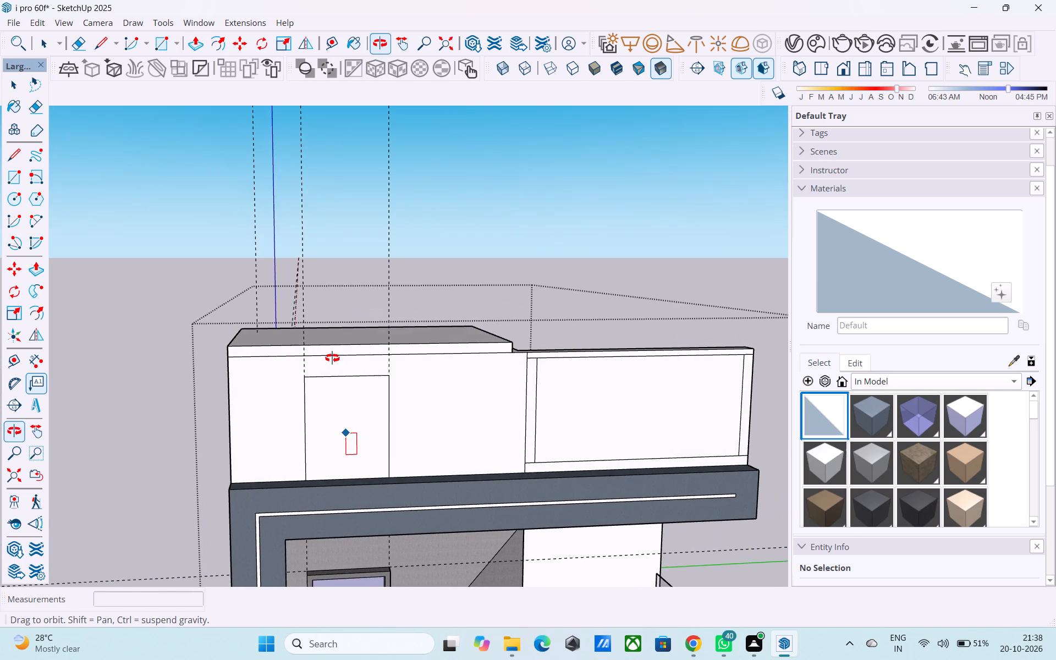
{"action": "middle_click_drag", "start_coordinate": [332, 358], "coordinate": [467, 331]}
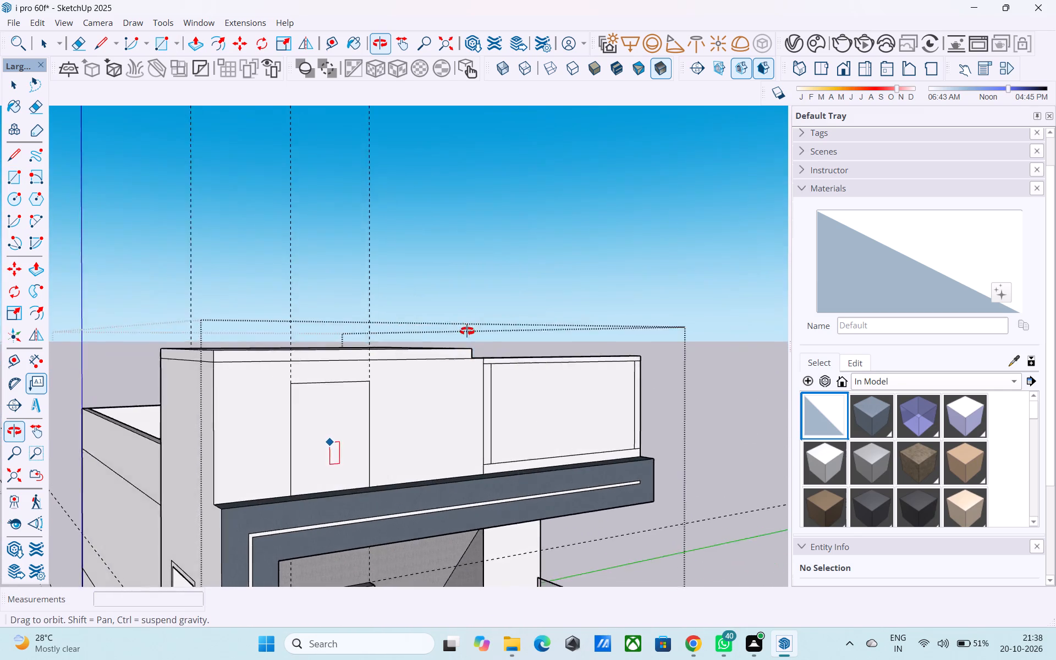
{"action": "middle_click_drag", "start_coordinate": [467, 331], "coordinate": [162, 359]}
{"action": "middle_click_drag", "start_coordinate": [309, 342], "coordinate": [214, 350]}
{"action": "scroll", "coordinate": [210, 341], "scroll_direction": "down", "scroll_amount": 9}
{"action": "middle_click_drag", "start_coordinate": [217, 345], "coordinate": [120, 363]}
{"action": "middle_click_drag", "start_coordinate": [223, 359], "coordinate": [69, 407]}
{"action": "scroll", "coordinate": [169, 356], "scroll_direction": "up", "scroll_amount": 6}
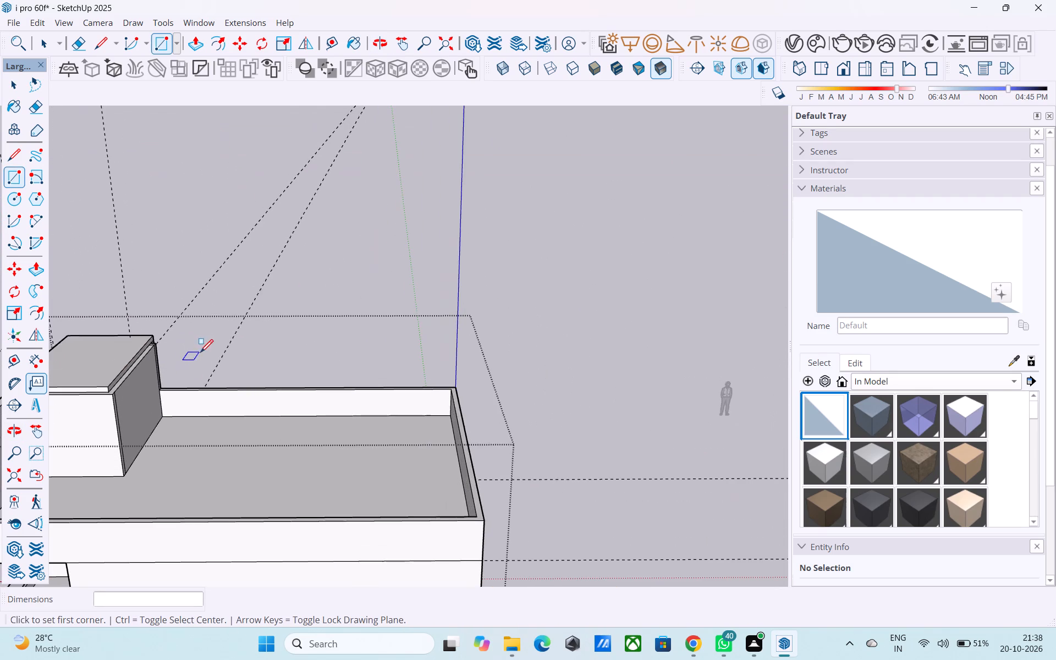
{"action": "scroll", "coordinate": [163, 413], "scroll_direction": "down", "scroll_amount": 5}
{"action": "key", "text": "l"}
{"action": "scroll", "coordinate": [148, 432], "scroll_direction": "up", "scroll_amount": 5}
{"action": "left_click", "coordinate": [139, 452]}
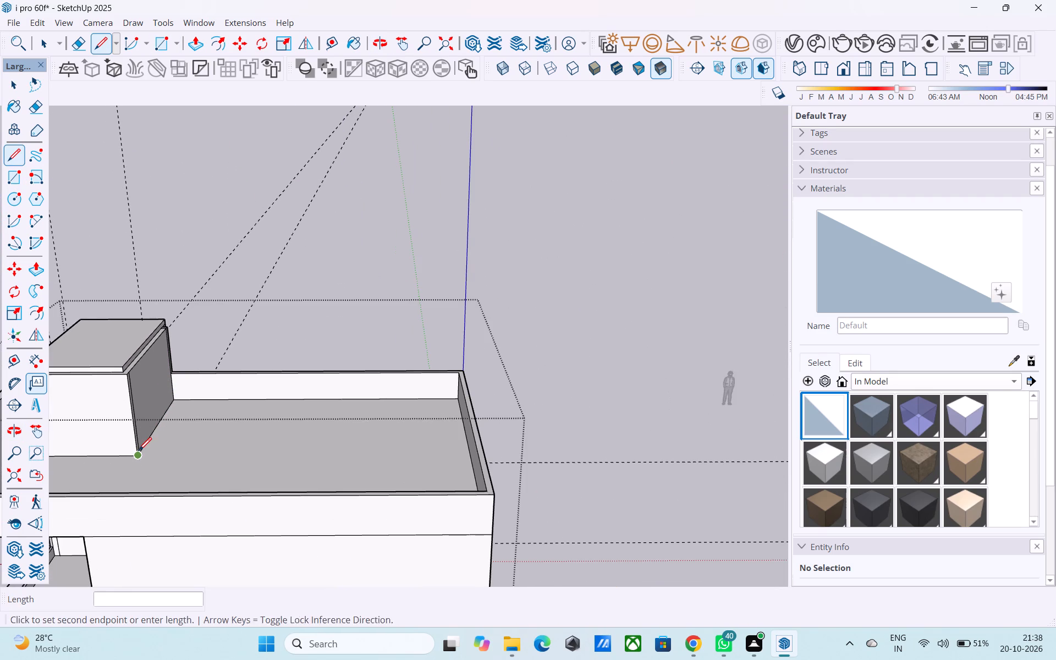
{"action": "scroll", "coordinate": [114, 367], "scroll_direction": "up", "scroll_amount": 1}
{"action": "middle_click_drag", "start_coordinate": [116, 363], "coordinate": [224, 418]}
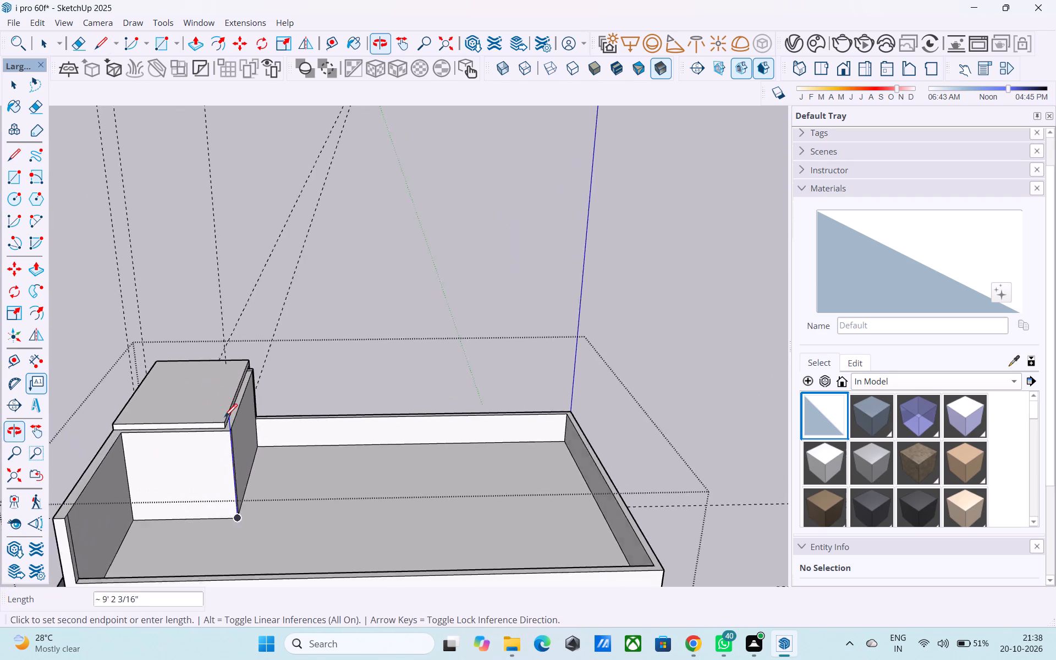
{"action": "scroll", "coordinate": [224, 418], "scroll_direction": "up", "scroll_amount": 10}
{"action": "scroll", "coordinate": [230, 439], "scroll_direction": "down", "scroll_amount": 5}
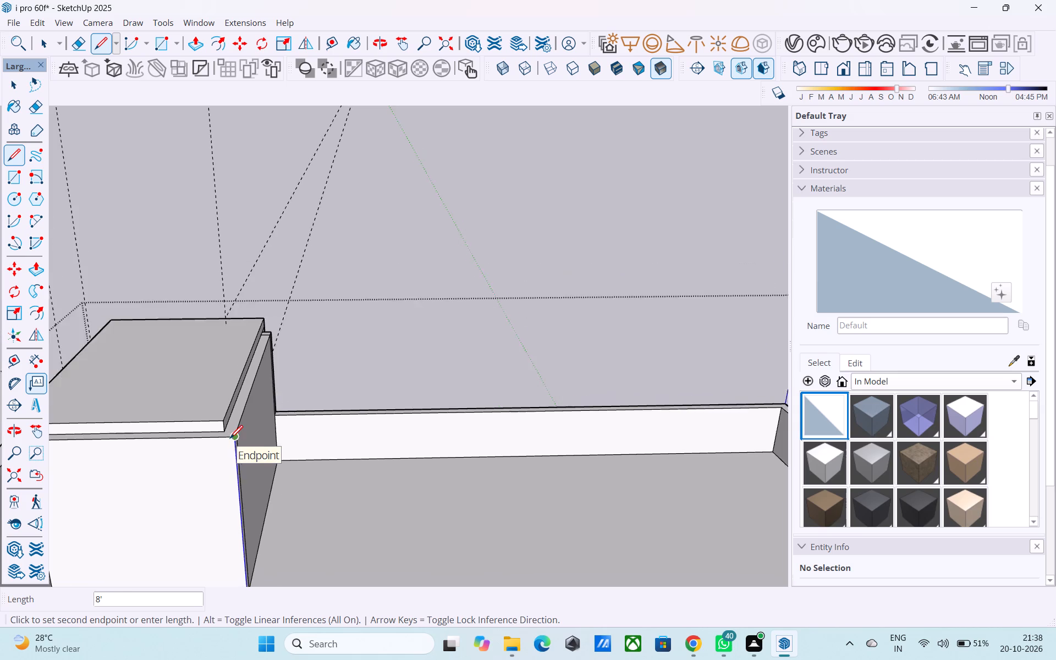
{"action": "middle_click_drag", "start_coordinate": [230, 439], "coordinate": [566, 389]}
{"action": "scroll", "coordinate": [434, 362], "scroll_direction": "down", "scroll_amount": 3}
{"action": "middle_click_drag", "start_coordinate": [408, 371], "coordinate": [164, 410]}
{"action": "middle_click_drag", "start_coordinate": [248, 382], "coordinate": [248, 381]}
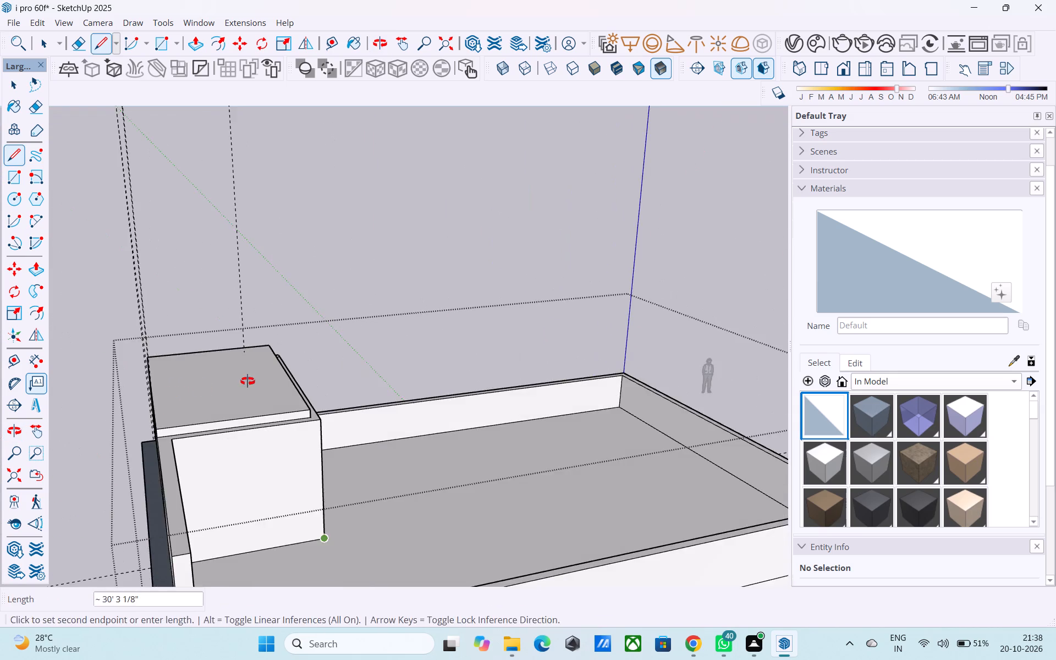
{"action": "middle_click_drag", "start_coordinate": [248, 381], "coordinate": [184, 384]}
{"action": "scroll", "coordinate": [184, 384], "scroll_direction": "up", "scroll_amount": 6}
{"action": "key", "text": "space"}
Push/Pull the balcony-side edge of the rooftop room's roof slab flush with the wall beneath it.
{"action": "middle_click_drag", "start_coordinate": [233, 424], "coordinate": [207, 394]}
{"action": "scroll", "coordinate": [228, 396], "scroll_direction": "up", "scroll_amount": 5}
{"action": "left_click", "coordinate": [256, 391]}
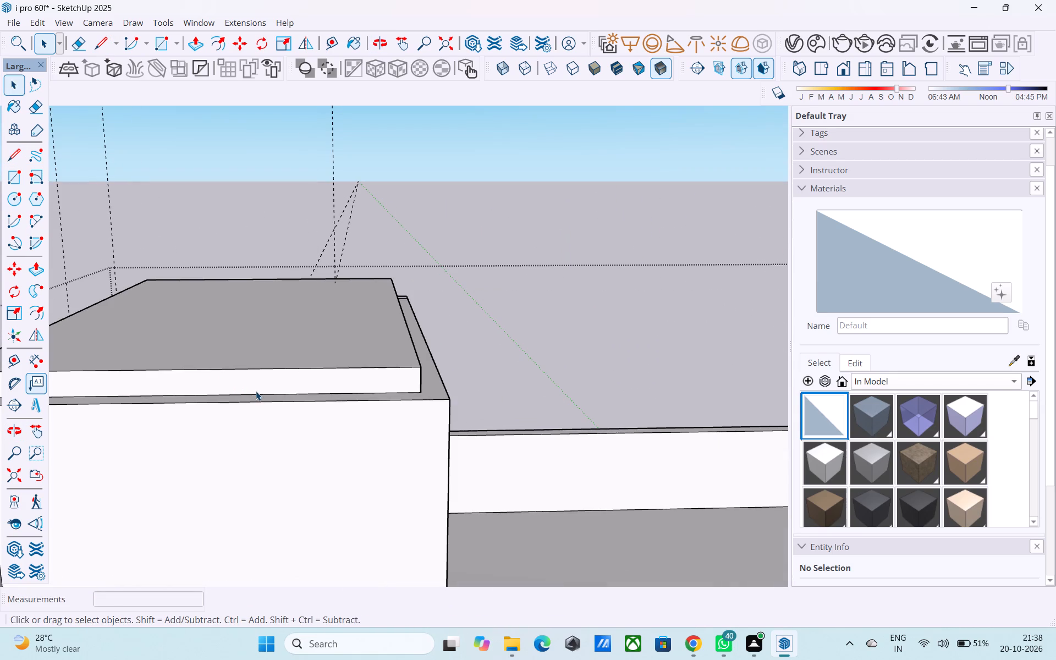
{"action": "key", "text": "p"}
{"action": "left_click", "coordinate": [252, 389]}
{"action": "left_click", "coordinate": [279, 383]}
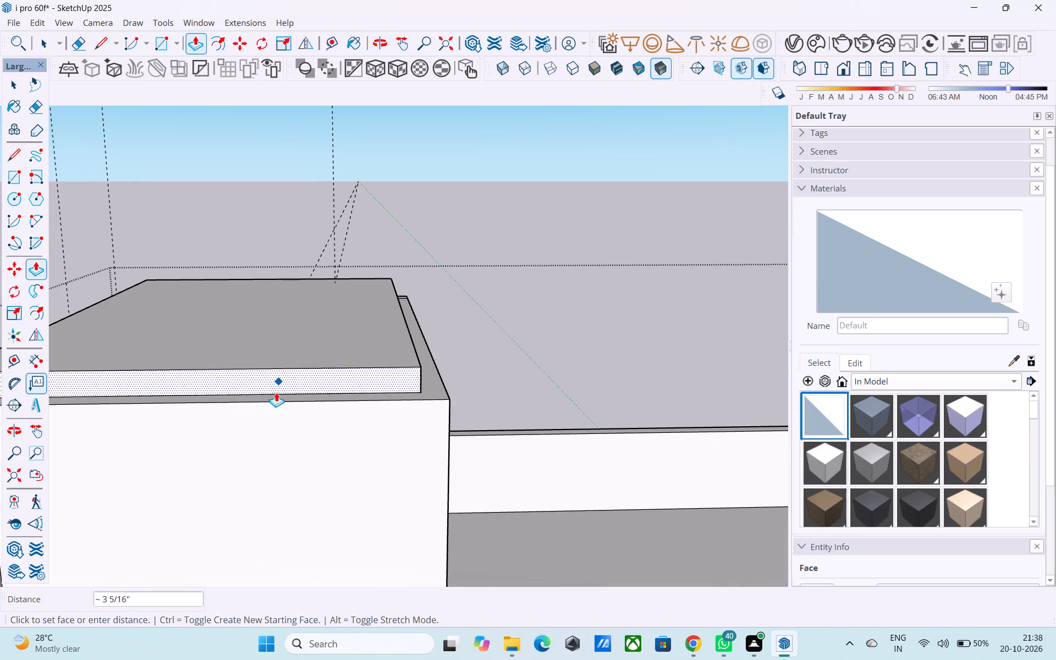
{"action": "left_click", "coordinate": [269, 409]}
{"action": "middle_click_drag", "start_coordinate": [395, 389], "coordinate": [221, 326]}
{"action": "scroll", "coordinate": [251, 359], "scroll_direction": "down", "scroll_amount": 5}
{"action": "scroll", "coordinate": [274, 367], "scroll_direction": "up", "scroll_amount": 5}
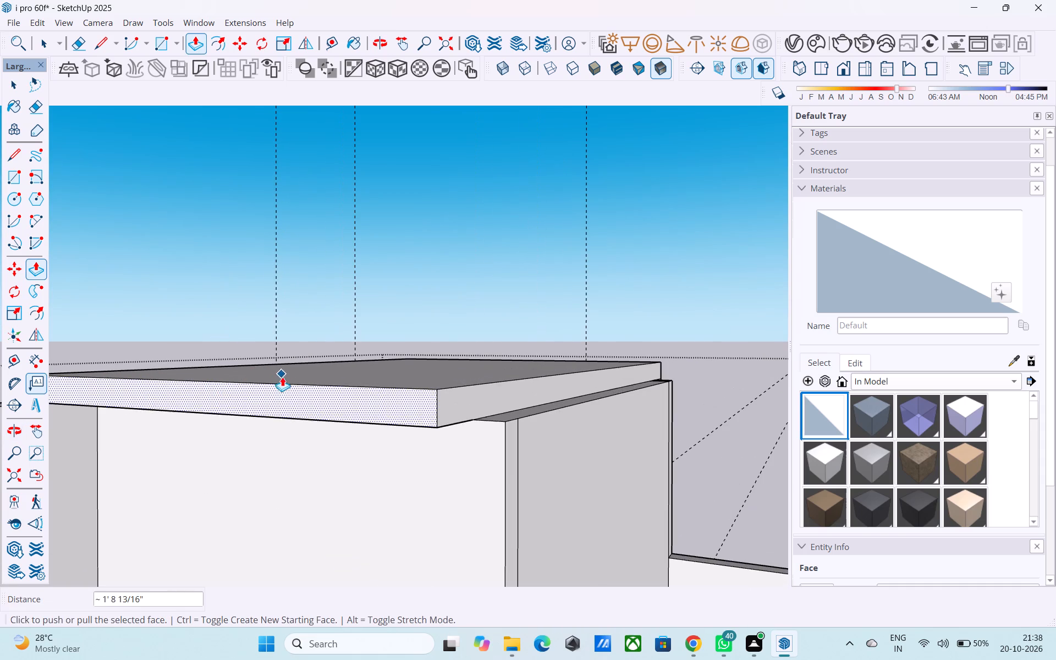
{"action": "left_click", "coordinate": [283, 385]}
{"action": "left_click", "coordinate": [350, 479]}
Pull the rear edge of the rooftop room's roof slab outward 6".
{"action": "middle_click_drag", "start_coordinate": [515, 366], "coordinate": [467, 372]}
{"action": "scroll", "coordinate": [467, 372], "scroll_direction": "up", "scroll_amount": 1}
{"action": "key", "text": "space"}
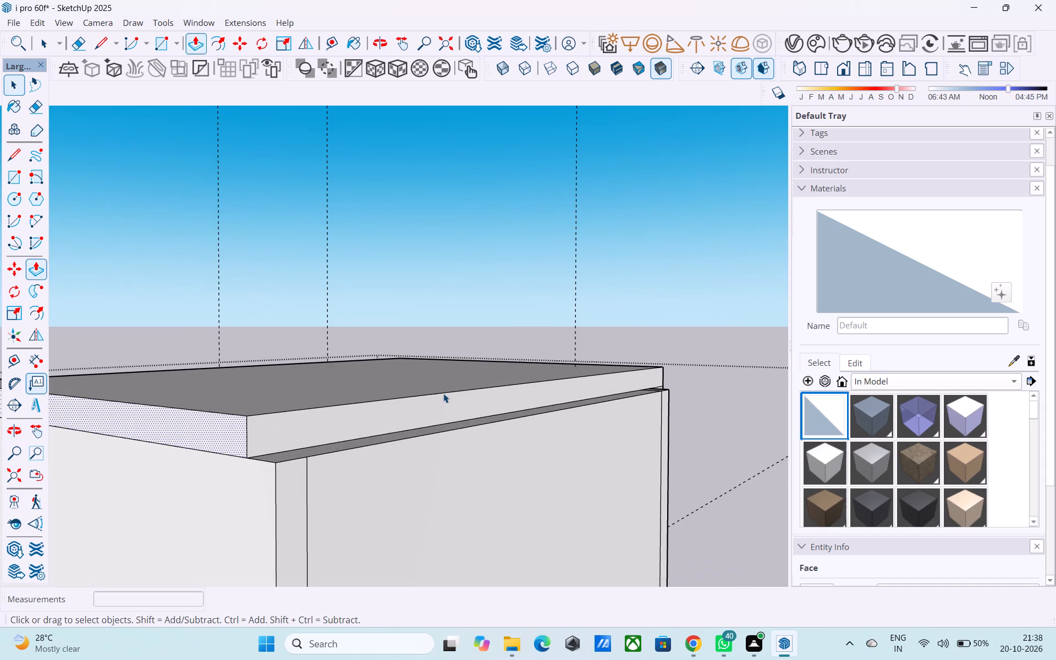
{"action": "left_click", "coordinate": [441, 397]}
{"action": "key", "text": "p"}
{"action": "left_click", "coordinate": [438, 396]}
{"action": "left_click", "coordinate": [436, 441]}
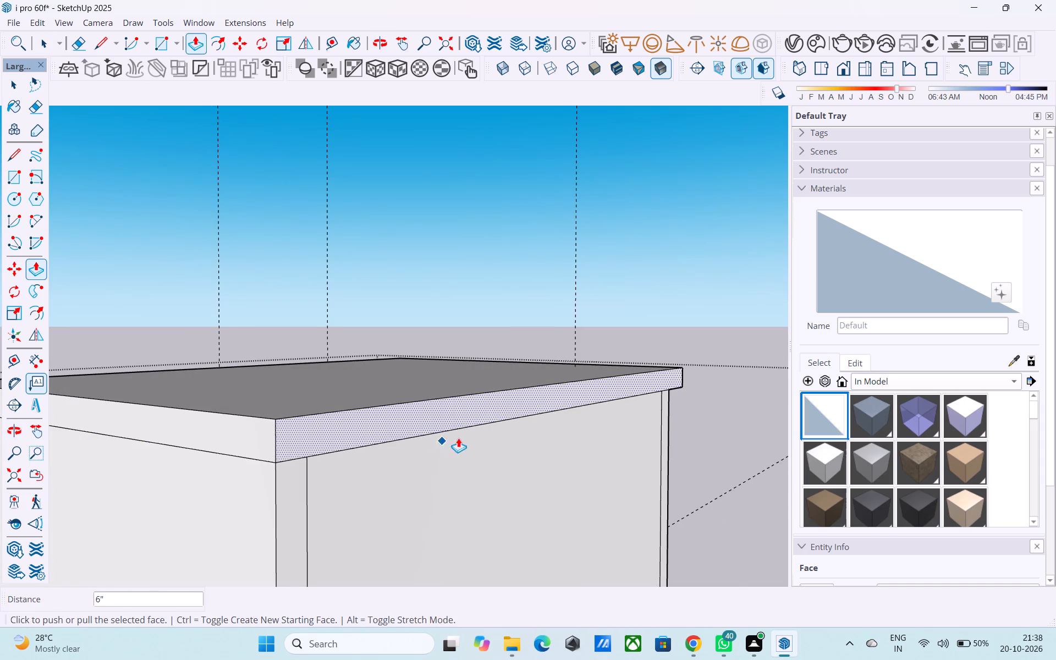
Push/Pull the top face of the rooftop room's roof slab up by 2'.
{"action": "scroll", "coordinate": [483, 432], "scroll_direction": "down", "scroll_amount": 7}
{"action": "middle_click_drag", "start_coordinate": [485, 435], "coordinate": [669, 499]}
{"action": "left_click_drag", "start_coordinate": [525, 411], "coordinate": [542, 441]}
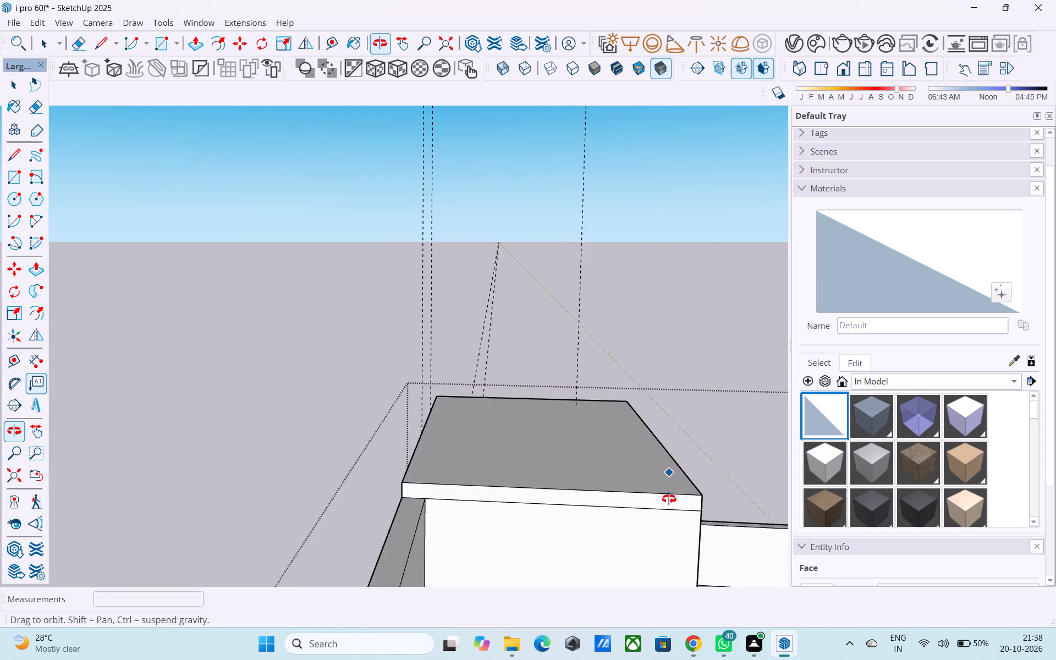
{"action": "middle_click_drag", "start_coordinate": [669, 499], "coordinate": [839, 541]}
{"action": "middle_click_drag", "start_coordinate": [656, 492], "coordinate": [821, 516]}
{"action": "middle_click_drag", "start_coordinate": [451, 428], "coordinate": [760, 453]}
{"action": "scroll", "coordinate": [650, 326], "scroll_direction": "up", "scroll_amount": 3}
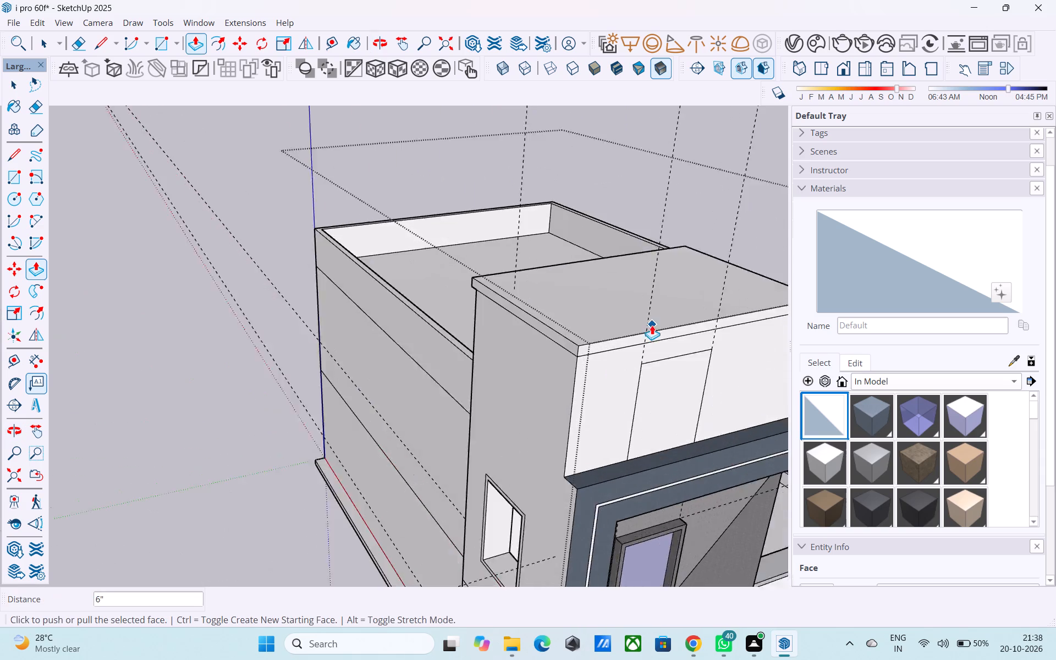
{"action": "scroll", "coordinate": [652, 325], "scroll_direction": "up", "scroll_amount": 7}
{"action": "scroll", "coordinate": [624, 328], "scroll_direction": "down", "scroll_amount": 1}
{"action": "scroll", "coordinate": [624, 328], "scroll_direction": "up", "scroll_amount": 2}
{"action": "key", "text": "space"}
{"action": "left_click", "coordinate": [585, 339]}
{"action": "key", "text": "p"}
{"action": "left_click", "coordinate": [595, 342]}
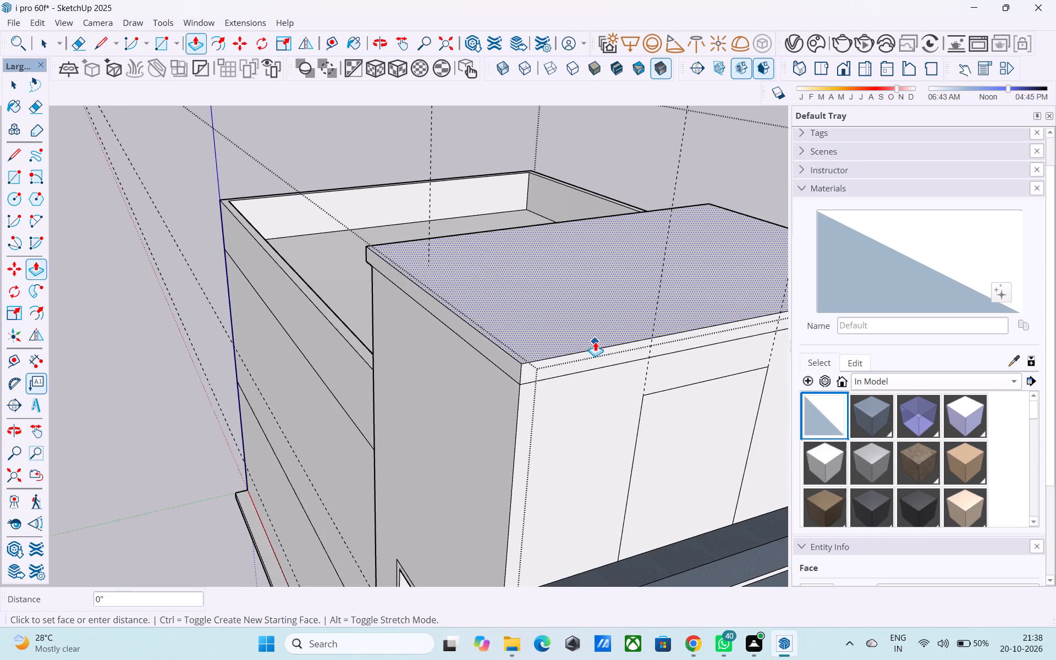
{"action": "type", "text": "2'"}
{"action": "key", "text": "Return"}
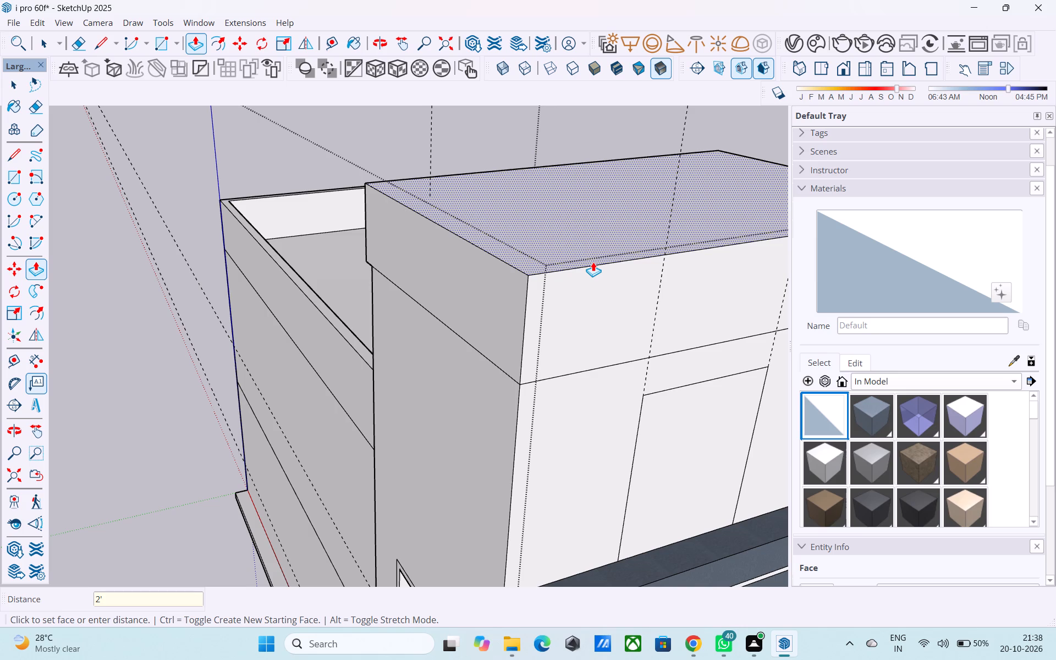
Erase the horizontal seam line between the raised roof block and the wall on the rooftop room's front face.
{"action": "scroll", "coordinate": [524, 278], "scroll_direction": "down", "scroll_amount": 3}
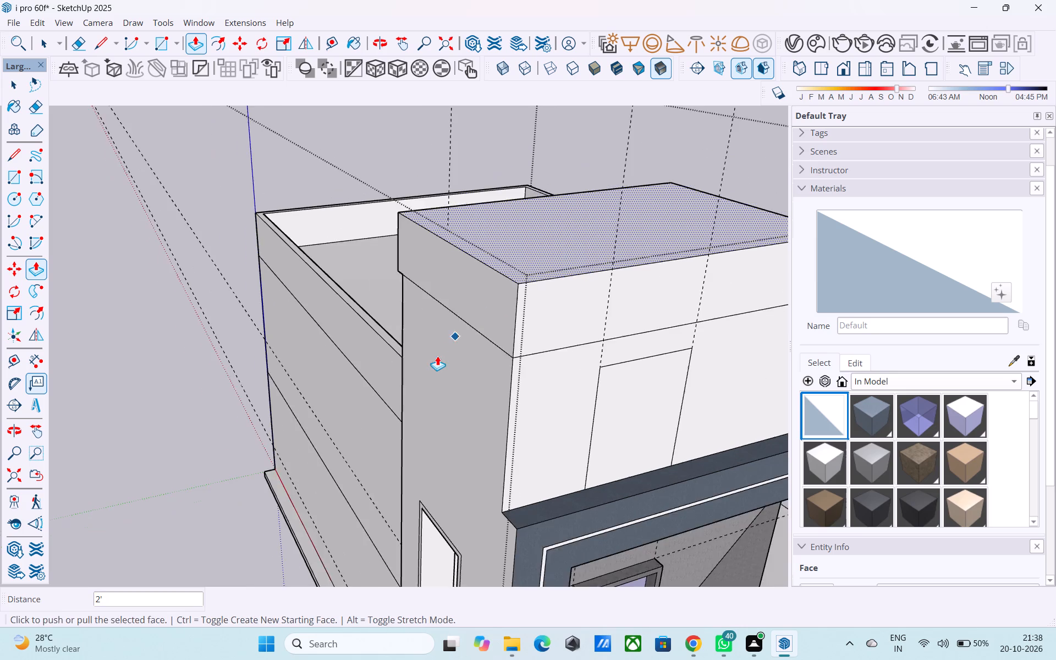
{"action": "scroll", "coordinate": [437, 356], "scroll_direction": "down", "scroll_amount": 3}
{"action": "middle_click_drag", "start_coordinate": [436, 358], "coordinate": [543, 230]}
{"action": "scroll", "coordinate": [607, 219], "scroll_direction": "up", "scroll_amount": 7}
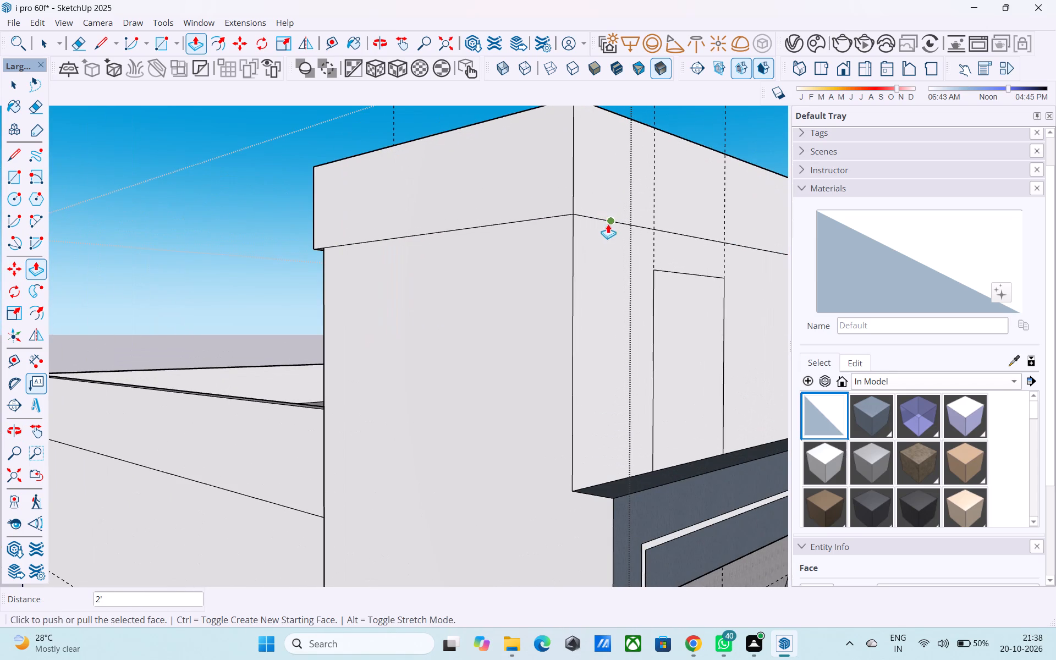
{"action": "middle_click_drag", "start_coordinate": [607, 230], "coordinate": [453, 312]}
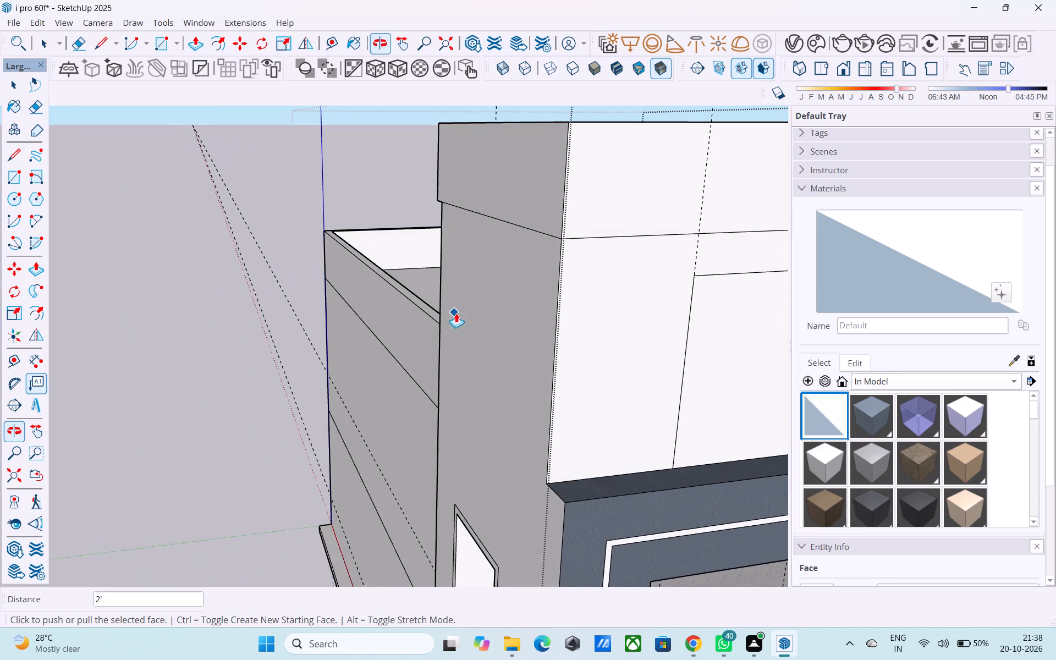
{"action": "middle_click_drag", "start_coordinate": [547, 279], "coordinate": [358, 345]}
{"action": "key", "text": "e"}
{"action": "left_click_drag", "start_coordinate": [426, 308], "coordinate": [425, 299]}
{"action": "left_click_drag", "start_coordinate": [445, 304], "coordinate": [454, 308]}
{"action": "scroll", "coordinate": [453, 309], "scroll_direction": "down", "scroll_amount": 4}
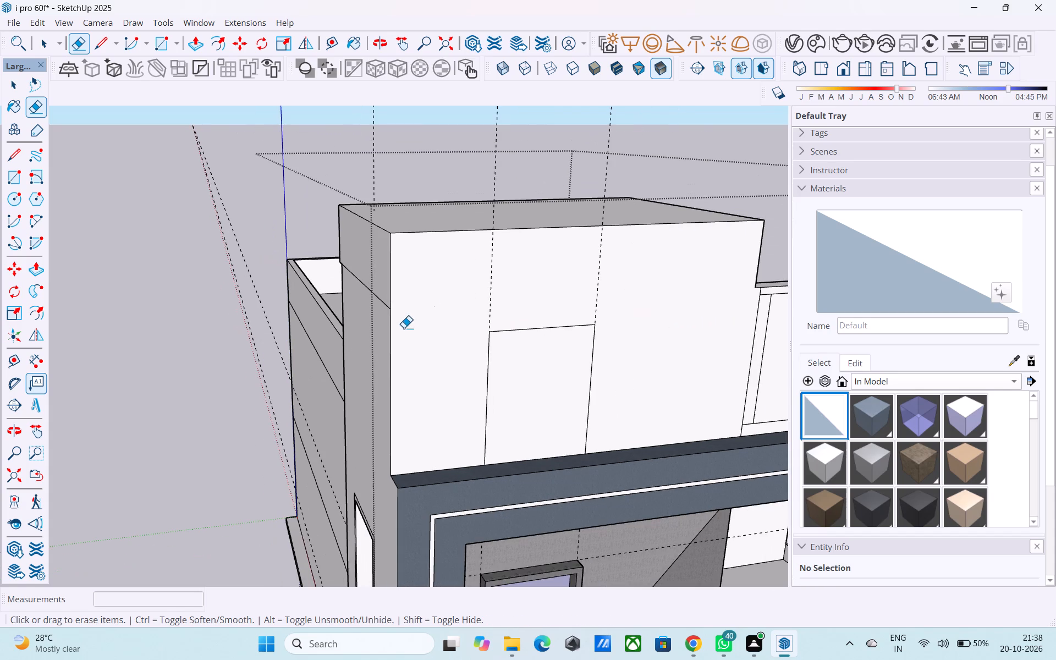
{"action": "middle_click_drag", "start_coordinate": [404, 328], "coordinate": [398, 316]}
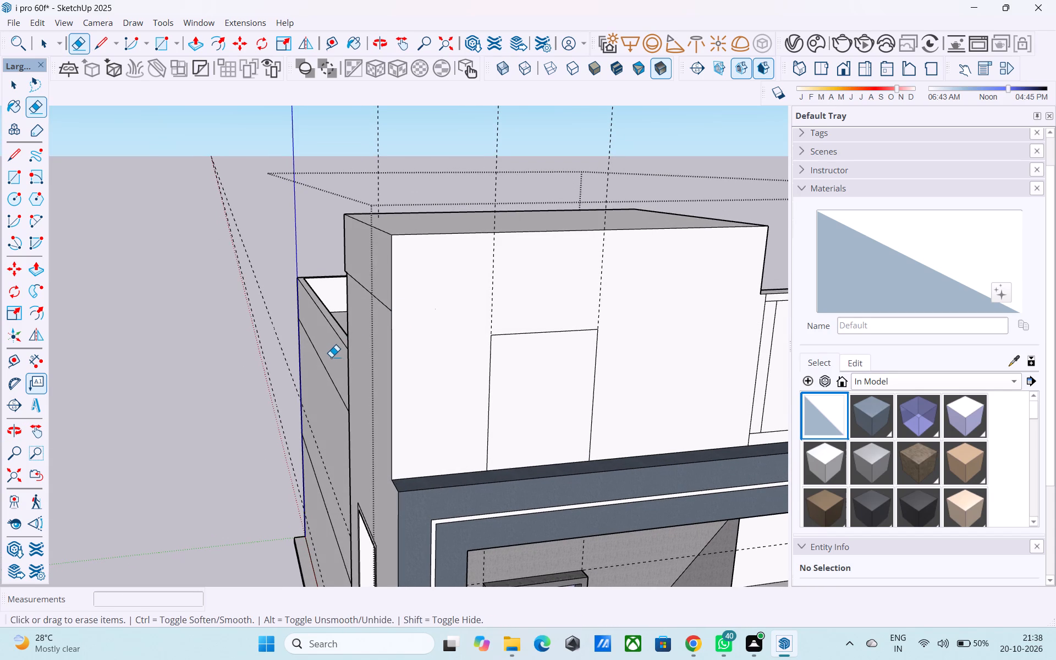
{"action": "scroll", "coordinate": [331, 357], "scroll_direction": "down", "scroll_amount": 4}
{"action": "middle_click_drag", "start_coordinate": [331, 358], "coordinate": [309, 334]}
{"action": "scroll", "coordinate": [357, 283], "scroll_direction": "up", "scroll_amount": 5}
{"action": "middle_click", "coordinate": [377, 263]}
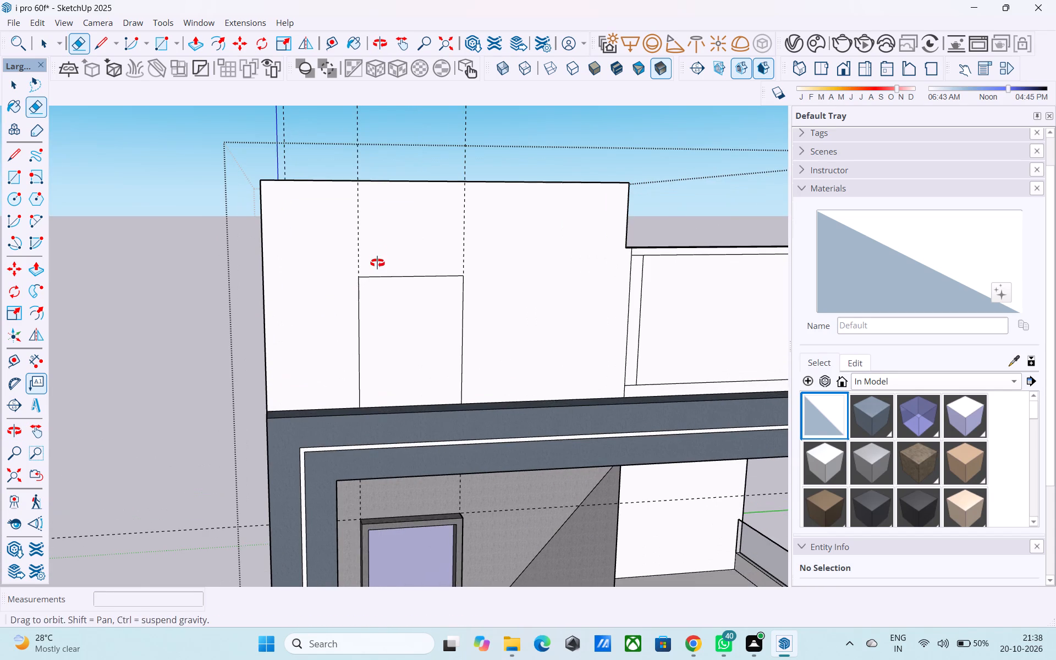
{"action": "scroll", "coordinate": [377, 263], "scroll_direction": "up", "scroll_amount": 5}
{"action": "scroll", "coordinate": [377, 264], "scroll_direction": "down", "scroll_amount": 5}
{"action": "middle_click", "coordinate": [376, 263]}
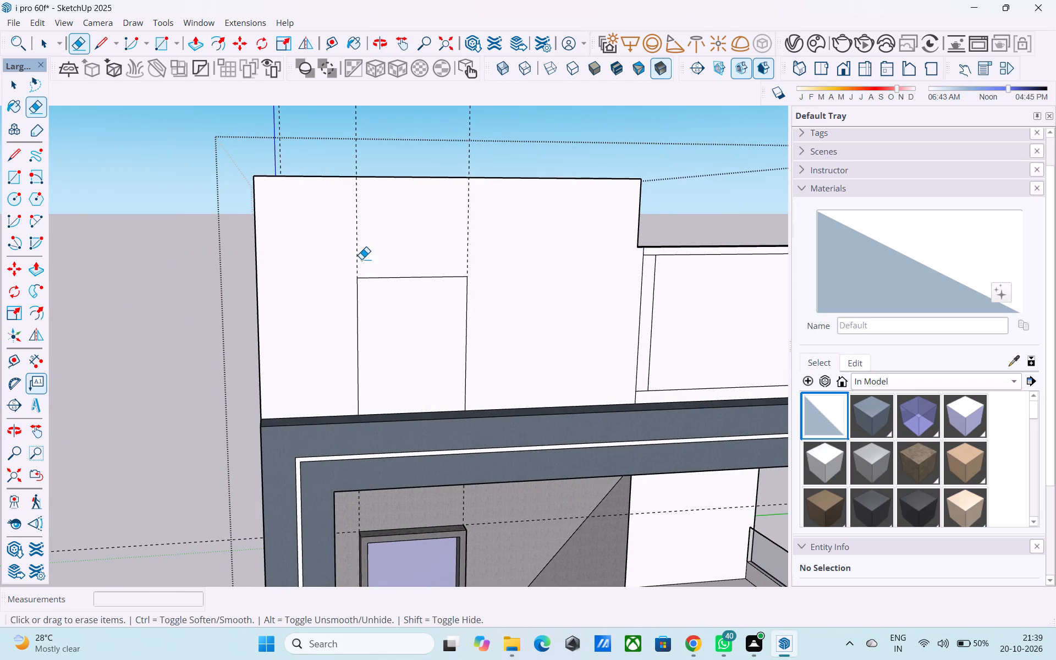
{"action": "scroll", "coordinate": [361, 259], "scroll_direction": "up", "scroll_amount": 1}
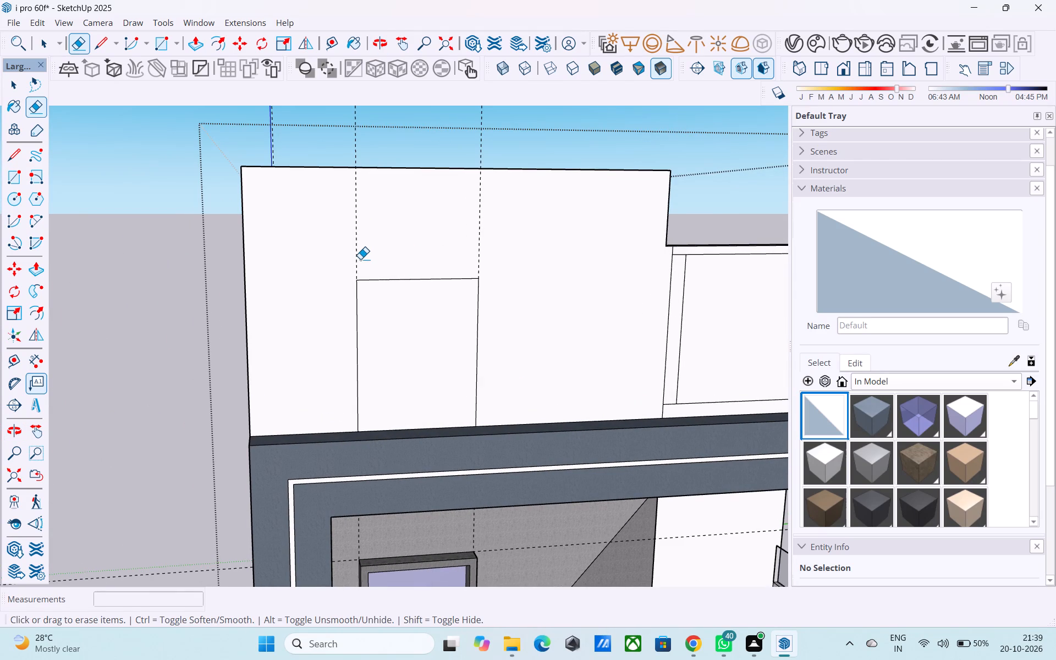
Extend the top edge of the outlined panel on the rooftop room's front face by 2' on both sides with lines.
{"action": "middle_click", "coordinate": [360, 259]}
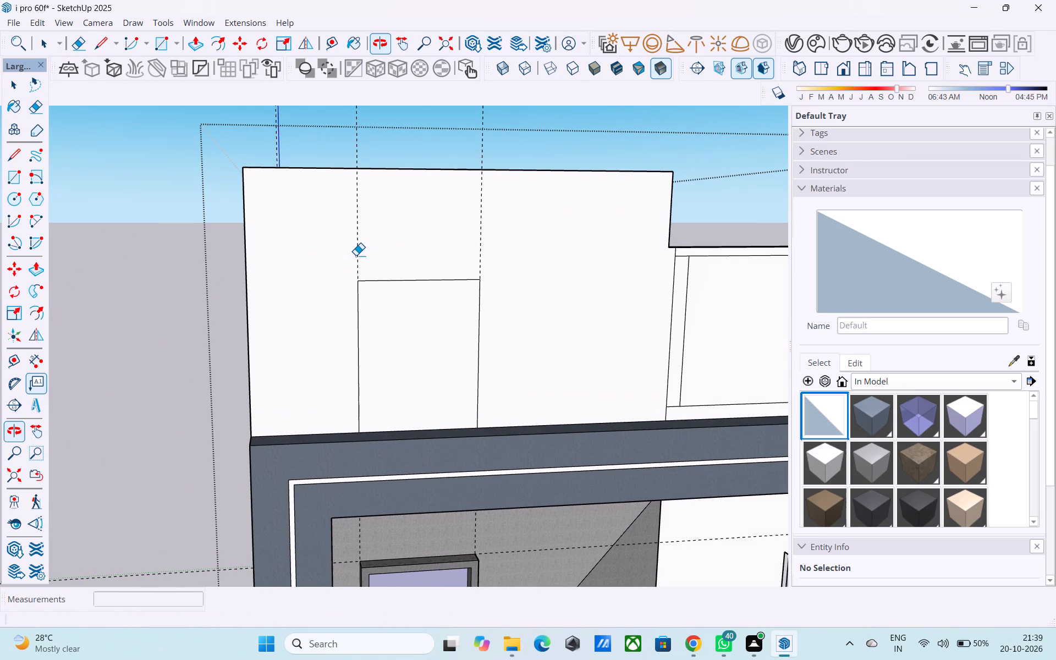
{"action": "middle_click_drag", "start_coordinate": [360, 254], "coordinate": [339, 281]}
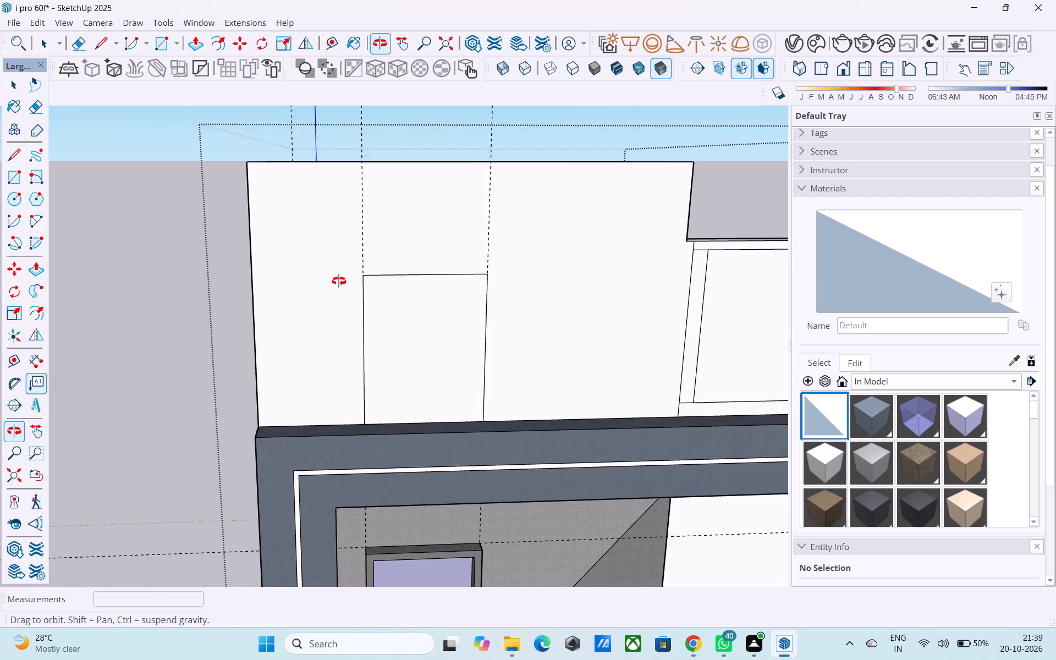
{"action": "middle_click_drag", "start_coordinate": [339, 281], "coordinate": [337, 304]}
{"action": "scroll", "coordinate": [337, 304], "scroll_direction": "up", "scroll_amount": 3}
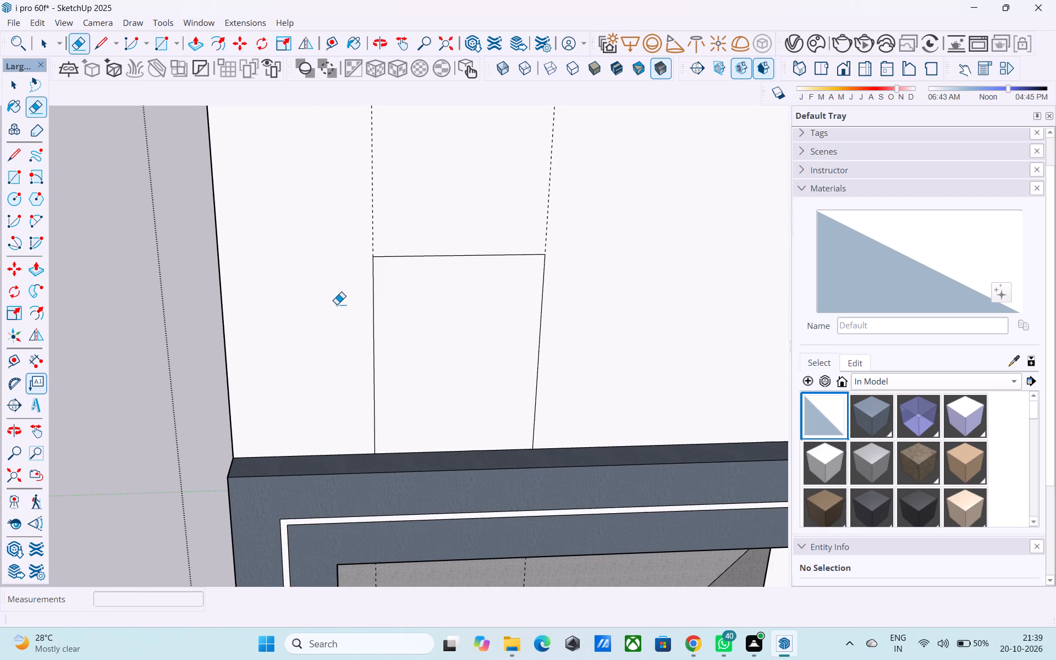
{"action": "left_click", "coordinate": [111, 45]}
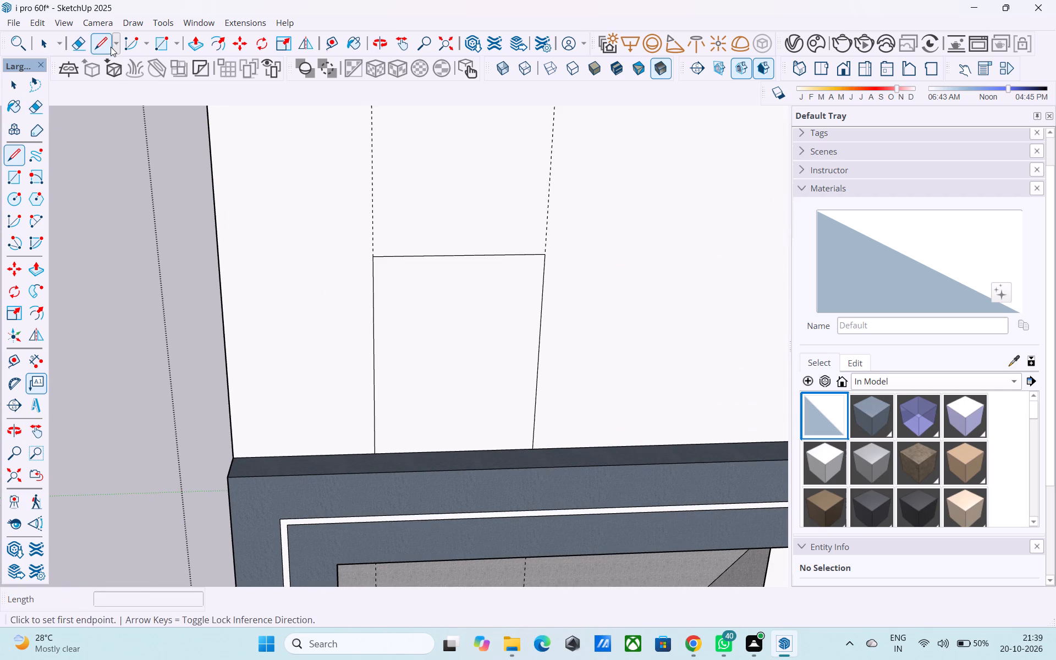
{"action": "left_click", "coordinate": [86, 39]}
{"action": "left_click", "coordinate": [101, 47]}
{"action": "left_click", "coordinate": [546, 257]}
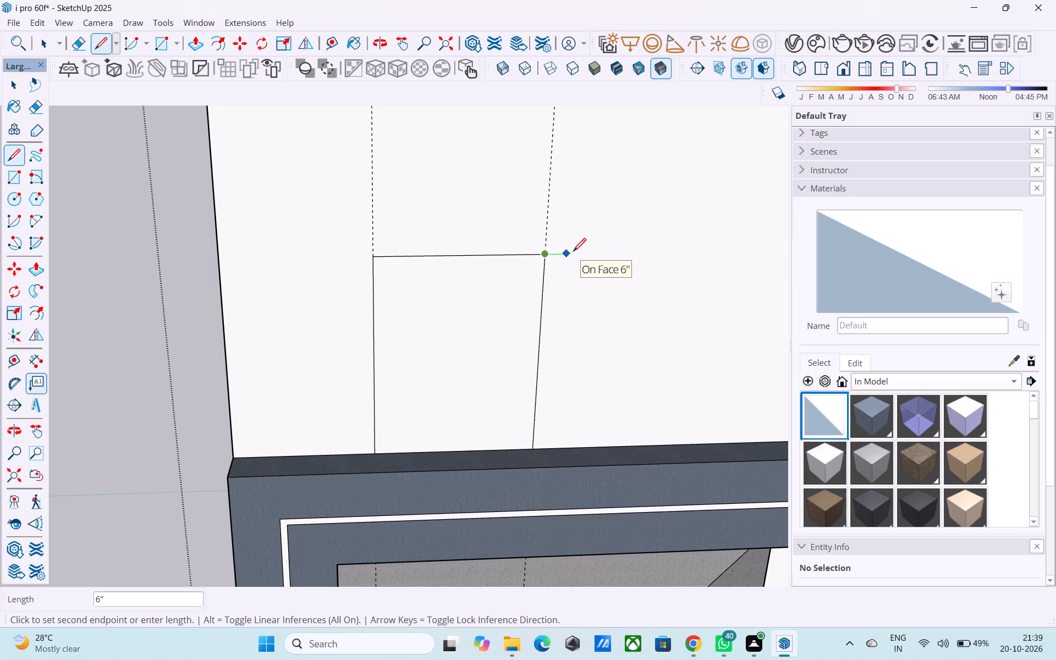
{"action": "type", "text": "2'"}
{"action": "key", "text": "Return"}
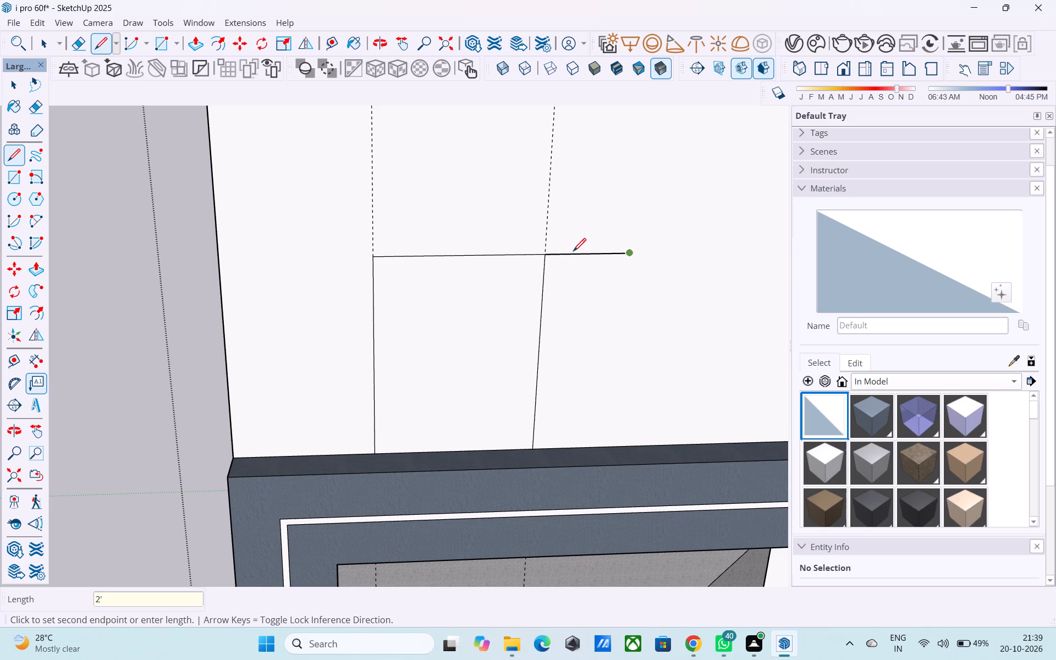
{"action": "left_click", "coordinate": [377, 260]}
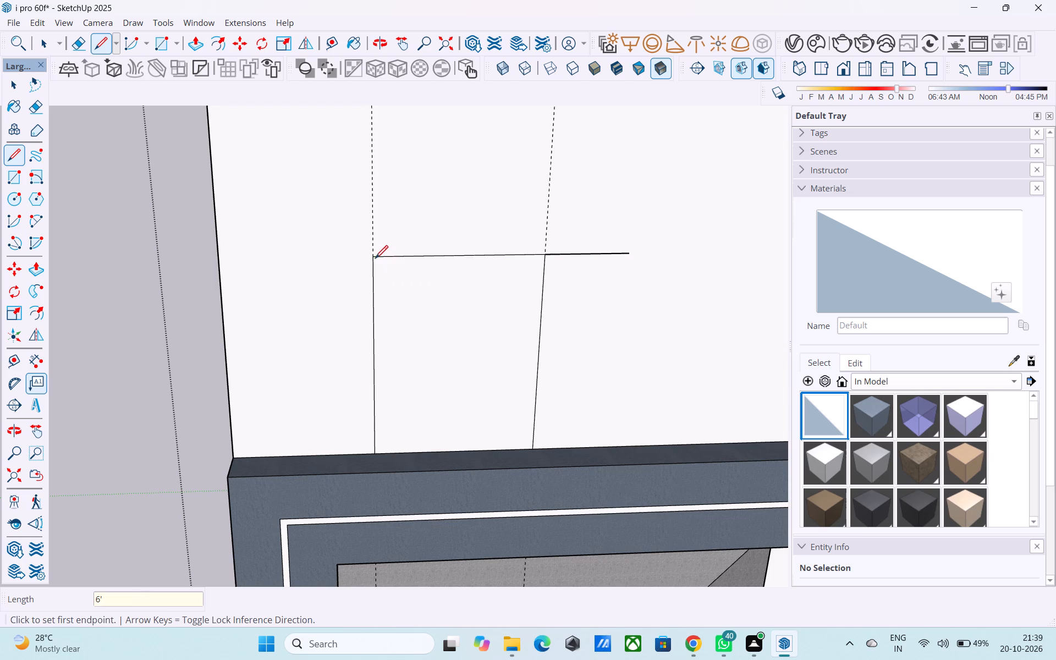
{"action": "left_click", "coordinate": [374, 260]}
{"action": "type", "text": "2'"}
{"action": "key", "text": "Return"}
Draw the remaining sides of a 1' high rectangular band above the extended line.
{"action": "scroll", "coordinate": [338, 265], "scroll_direction": "down", "scroll_amount": 5}
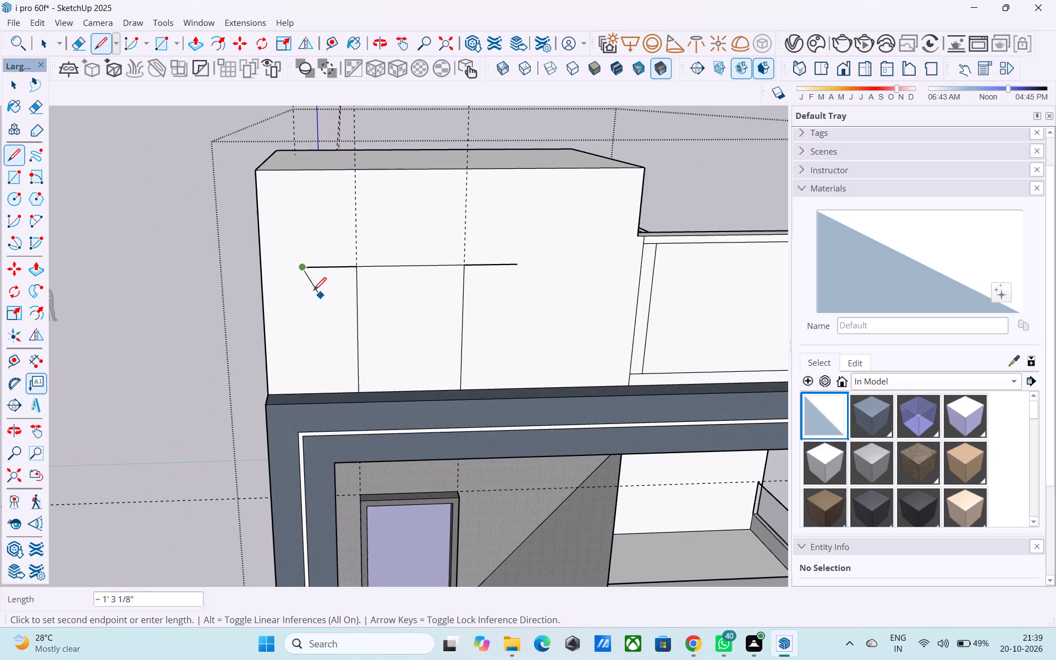
{"action": "scroll", "coordinate": [319, 237], "scroll_direction": "up", "scroll_amount": 4}
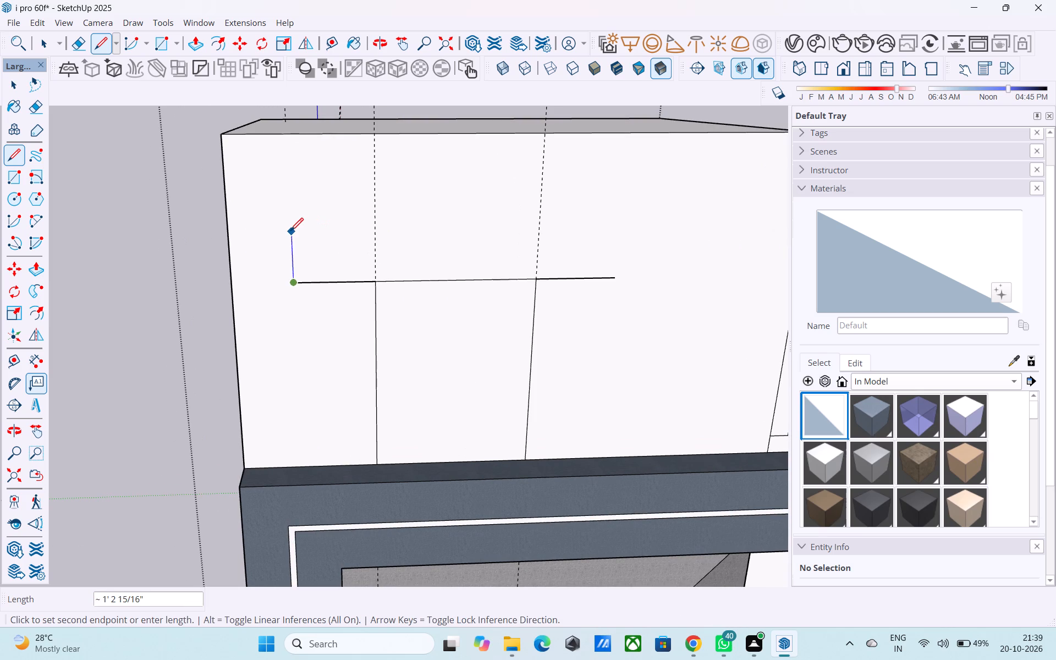
{"action": "type", "text": "1'"}
{"action": "key", "text": "Return"}
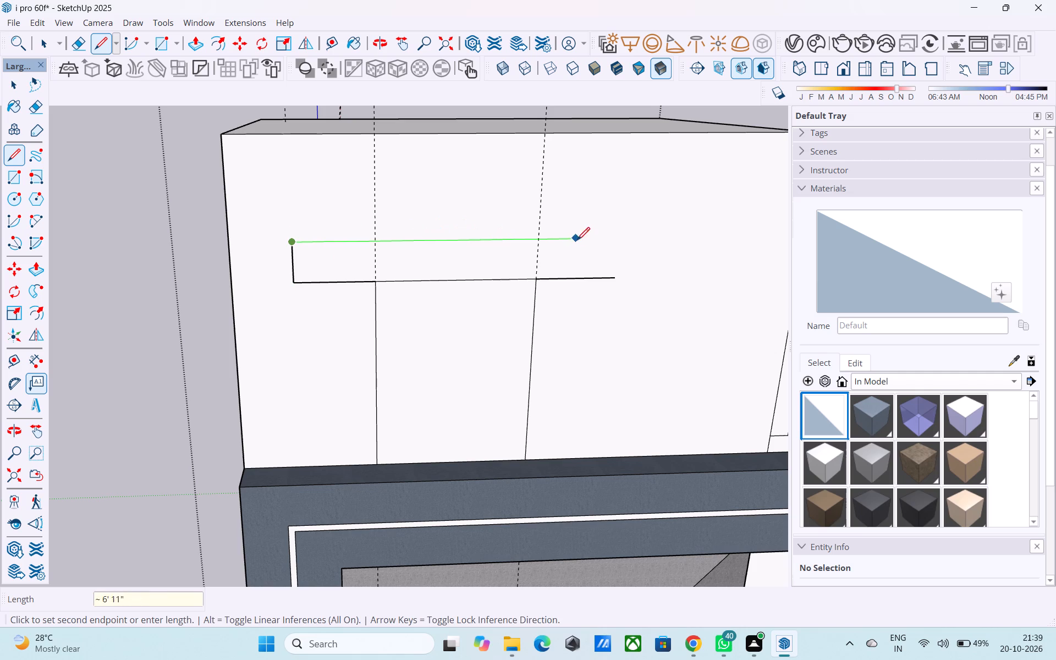
{"action": "left_click", "coordinate": [620, 240]}
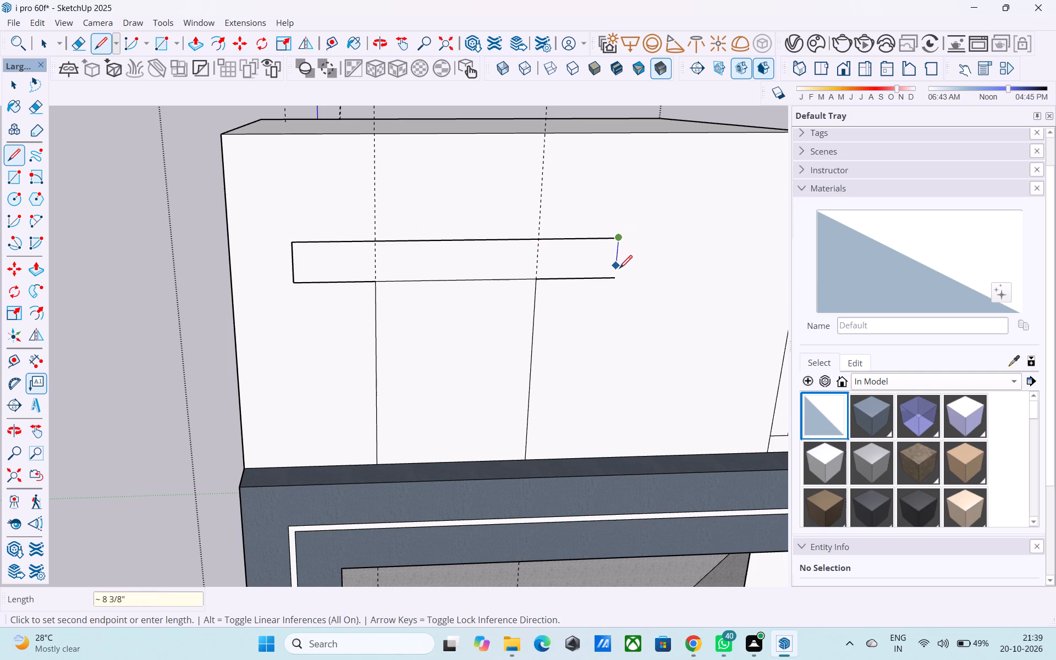
{"action": "left_click", "coordinate": [620, 276]}
Offset the rectangular band's outline inward by 2".
{"action": "scroll", "coordinate": [418, 284], "scroll_direction": "up", "scroll_amount": 4}
{"action": "key", "text": "space"}
{"action": "left_click", "coordinate": [414, 273]}
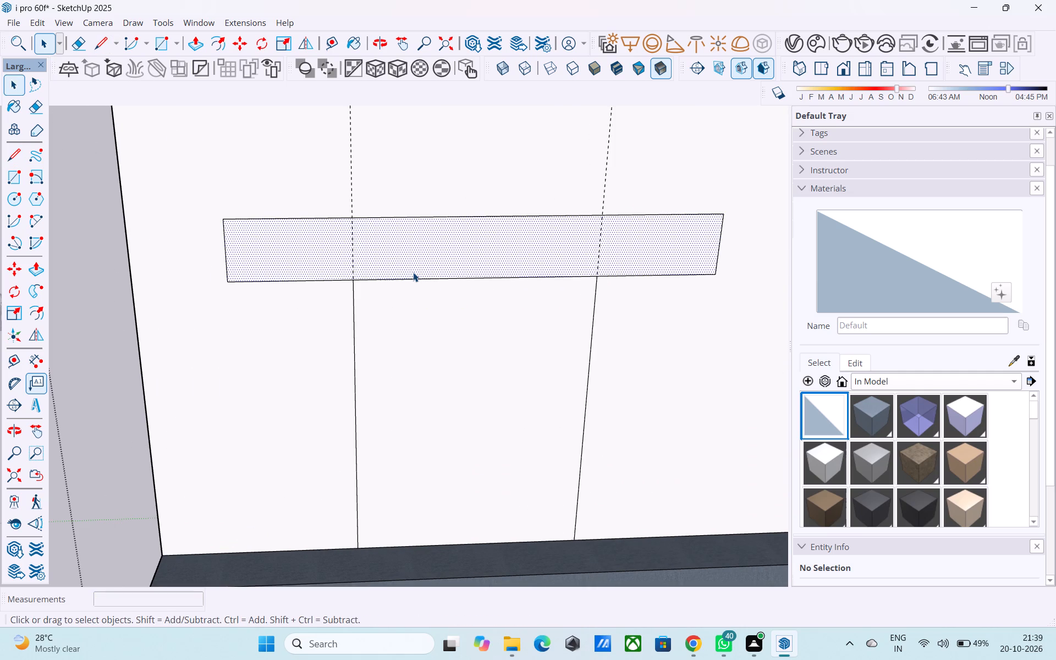
{"action": "key", "text": "f"}
{"action": "left_click", "coordinate": [412, 271]}
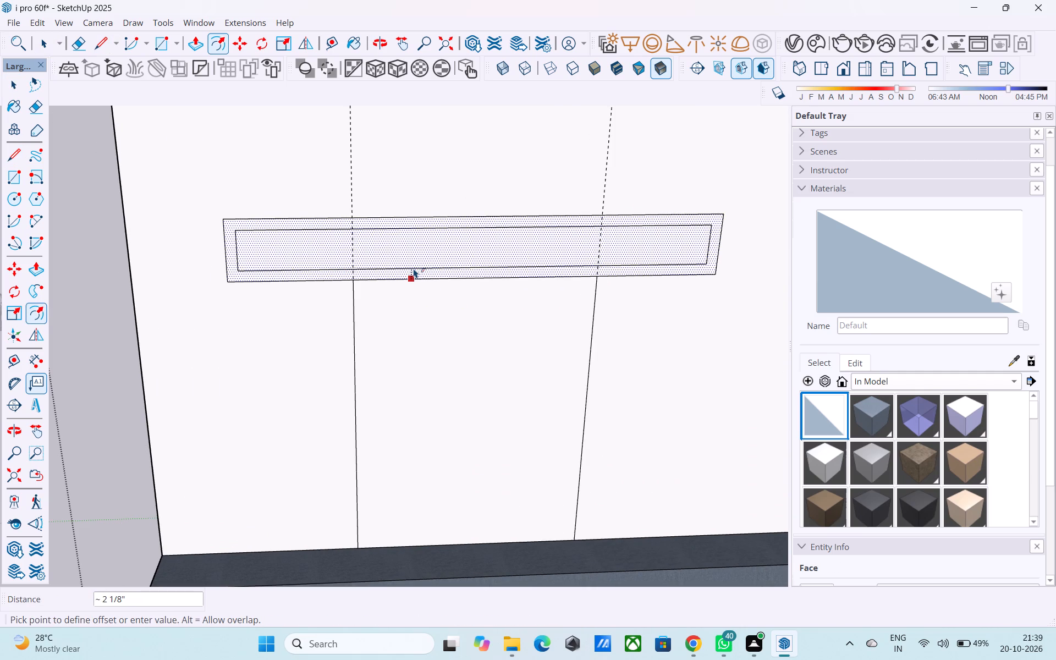
{"action": "type", "text": "2\""}
{"action": "key", "text": "Return"}
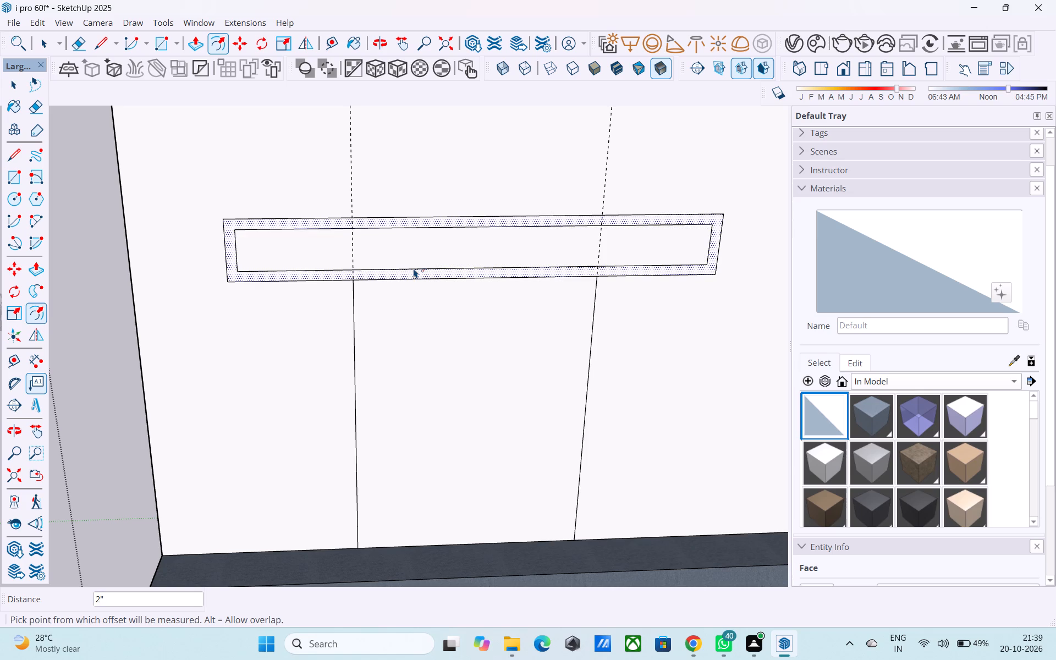
Copy the panel's left vertical edge 4' onto its right edge and divide the span into 10 equal strips.
{"action": "scroll", "coordinate": [430, 324], "scroll_direction": "down", "scroll_amount": 8}
{"action": "middle_click_drag", "start_coordinate": [414, 411], "coordinate": [394, 378]}
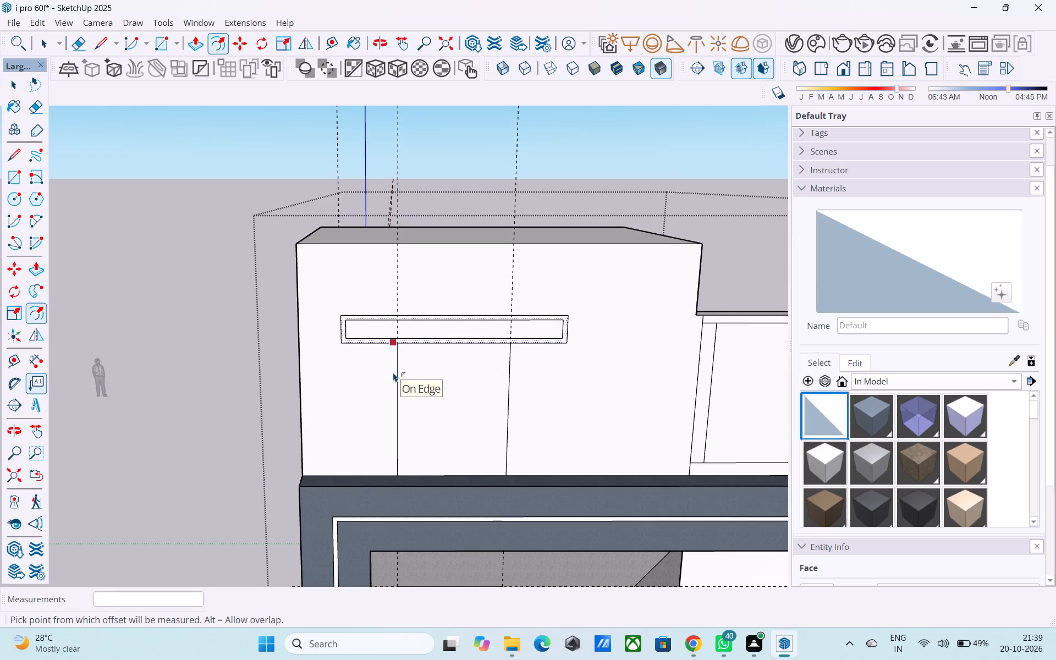
{"action": "middle_click", "coordinate": [394, 375]}
{"action": "scroll", "coordinate": [405, 354], "scroll_direction": "up", "scroll_amount": 1}
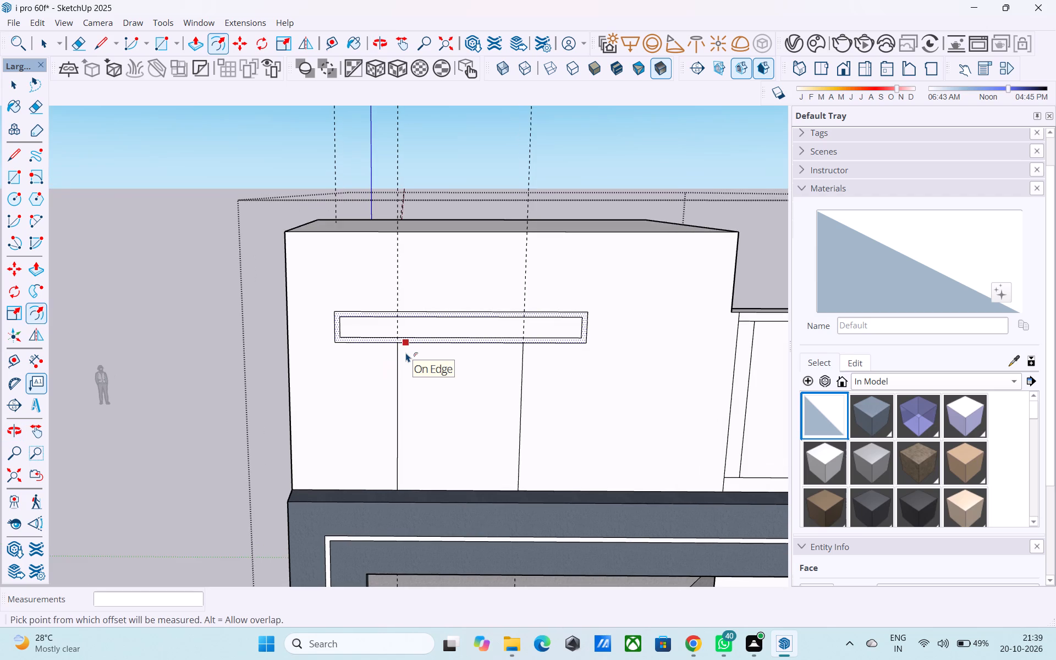
{"action": "scroll", "coordinate": [406, 353], "scroll_direction": "down", "scroll_amount": 4}
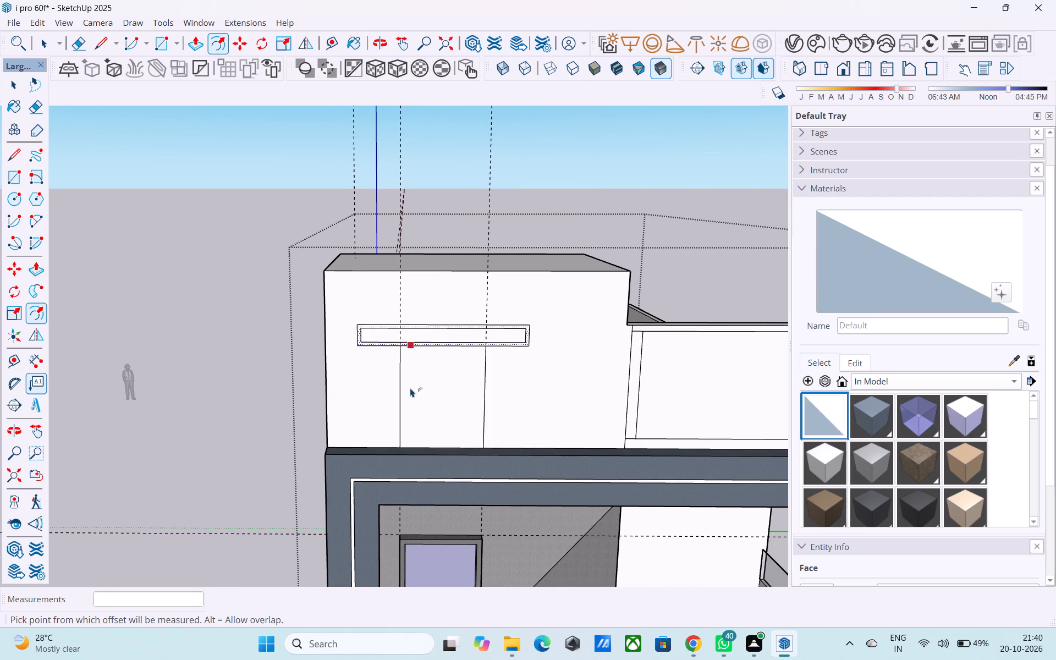
{"action": "key", "text": "space"}
{"action": "middle_click_drag", "start_coordinate": [403, 394], "coordinate": [400, 386]}
{"action": "scroll", "coordinate": [404, 388], "scroll_direction": "up", "scroll_amount": 2}
{"action": "left_click", "coordinate": [398, 388]}
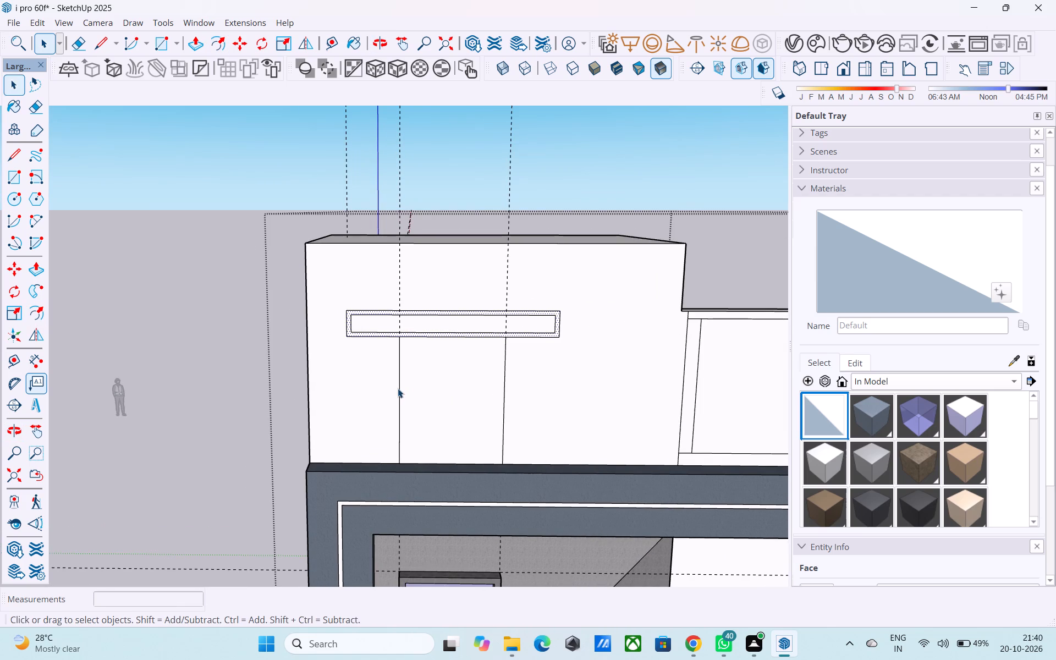
{"action": "left_click", "coordinate": [399, 384]}
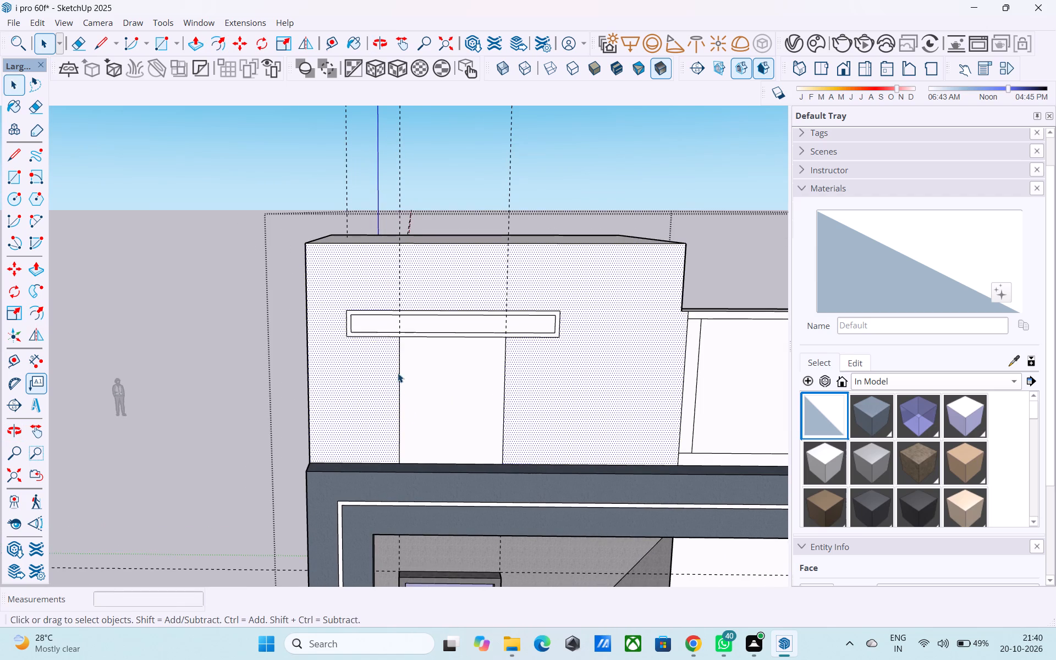
{"action": "scroll", "coordinate": [393, 361], "scroll_direction": "down", "scroll_amount": 4}
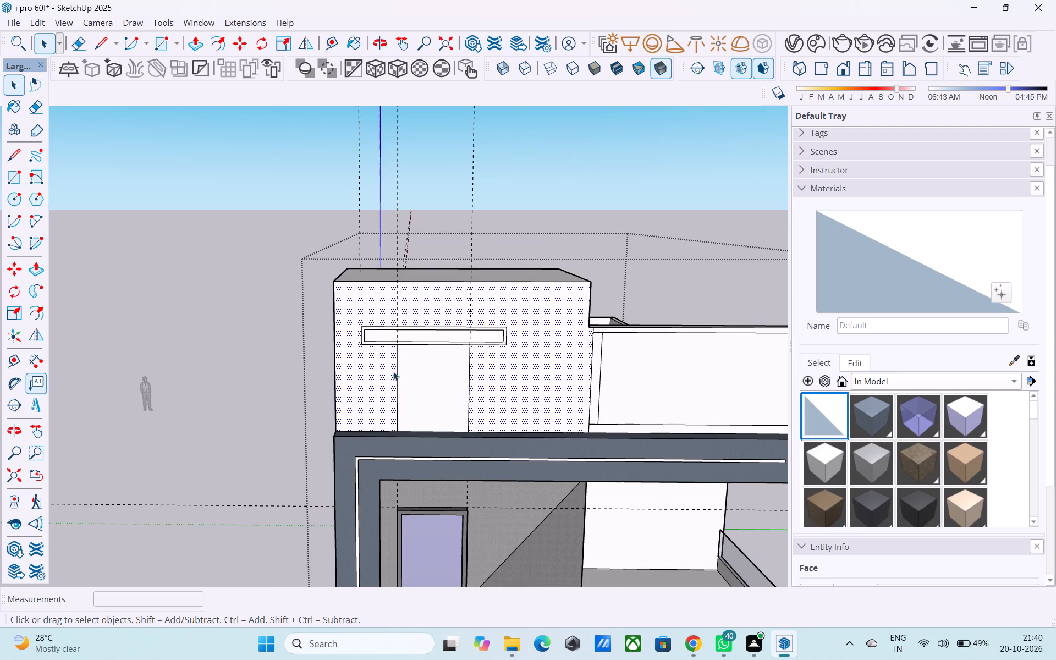
{"action": "middle_click_drag", "start_coordinate": [402, 394], "coordinate": [401, 379]}
{"action": "scroll", "coordinate": [401, 379], "scroll_direction": "up", "scroll_amount": 7}
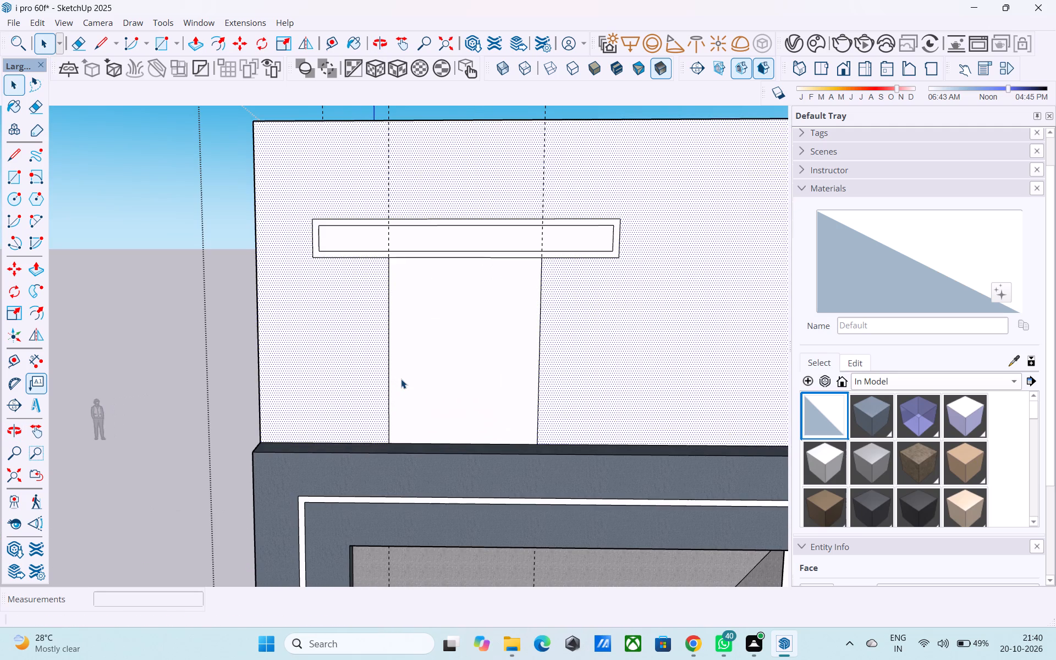
{"action": "left_click", "coordinate": [389, 378]}
{"action": "key", "text": "m"}
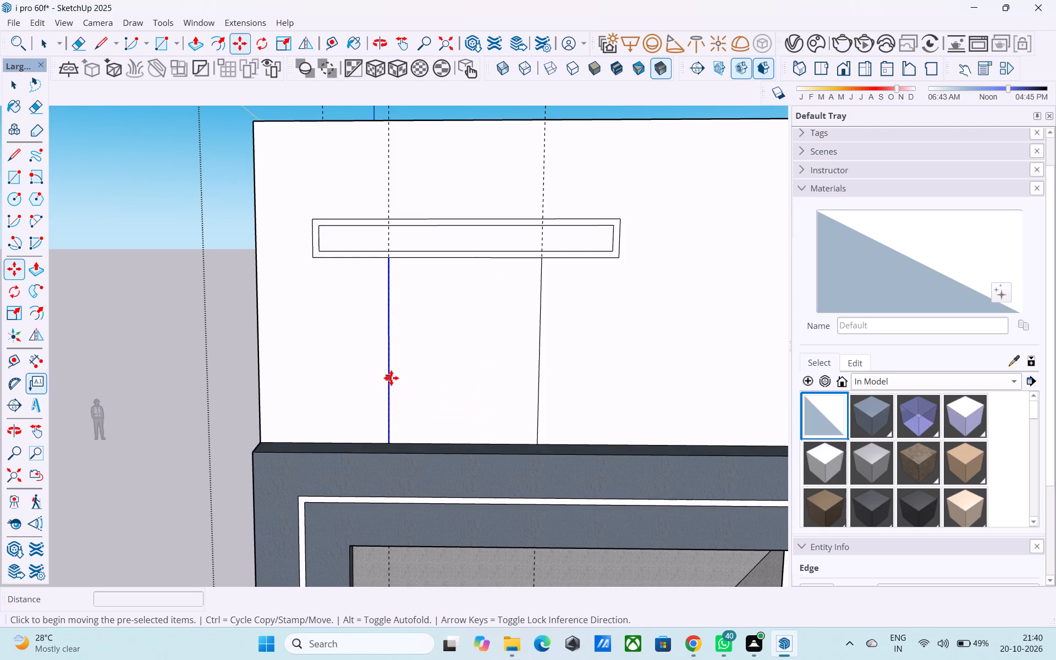
{"action": "left_click", "coordinate": [385, 445]}
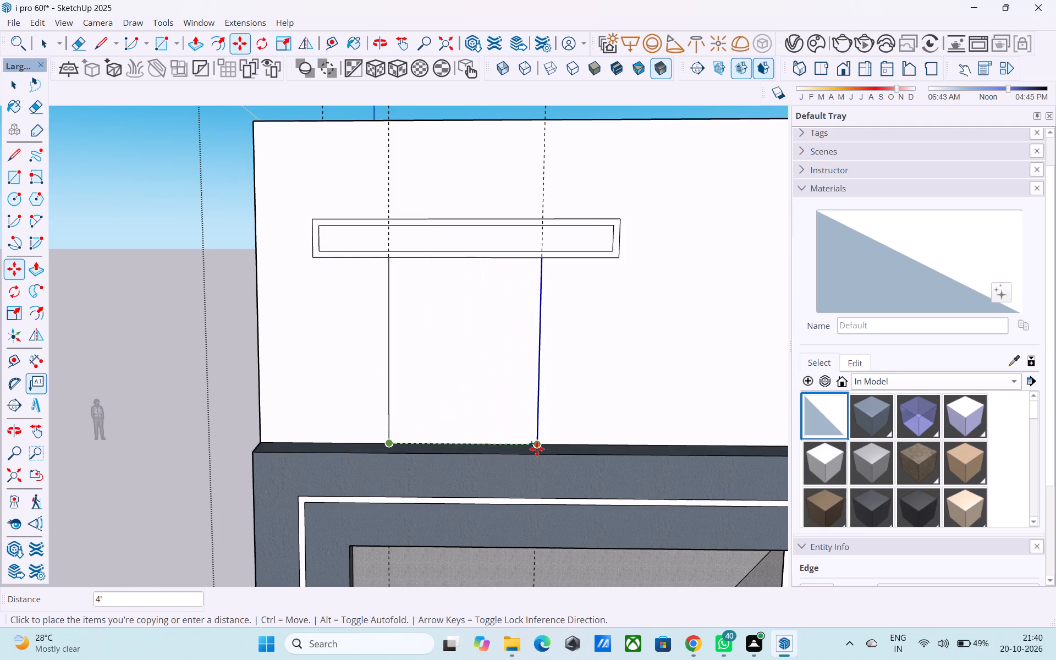
{"action": "left_click", "coordinate": [538, 448]}
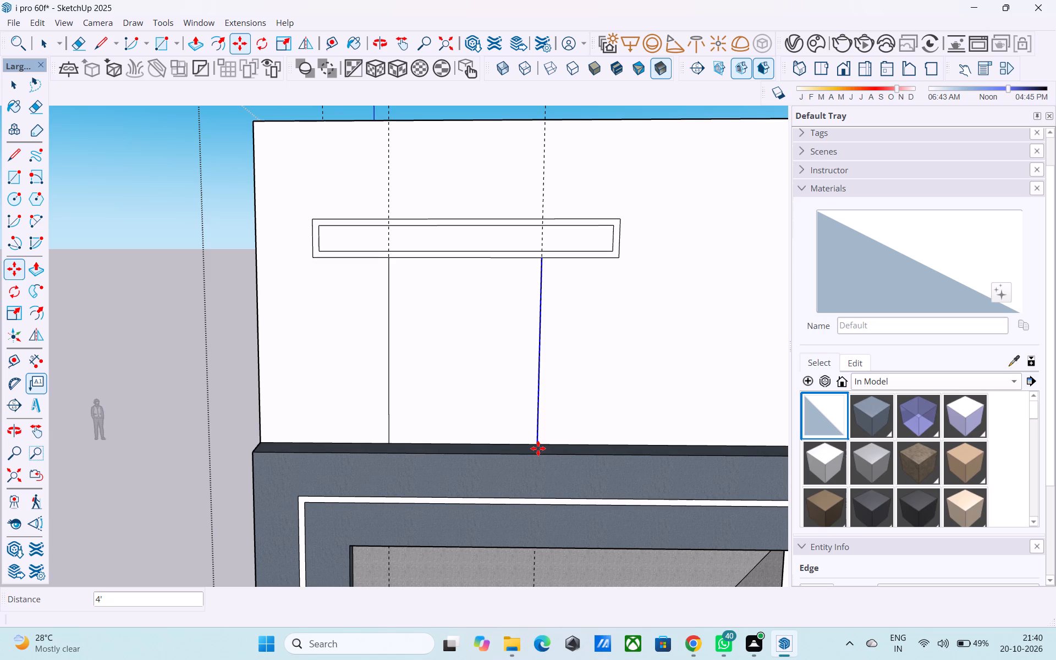
{"action": "type", "text": "/8"}
{"action": "key", "text": "BackSpace"}
{"action": "type", "text": "10"}
{"action": "key", "text": "Return"}
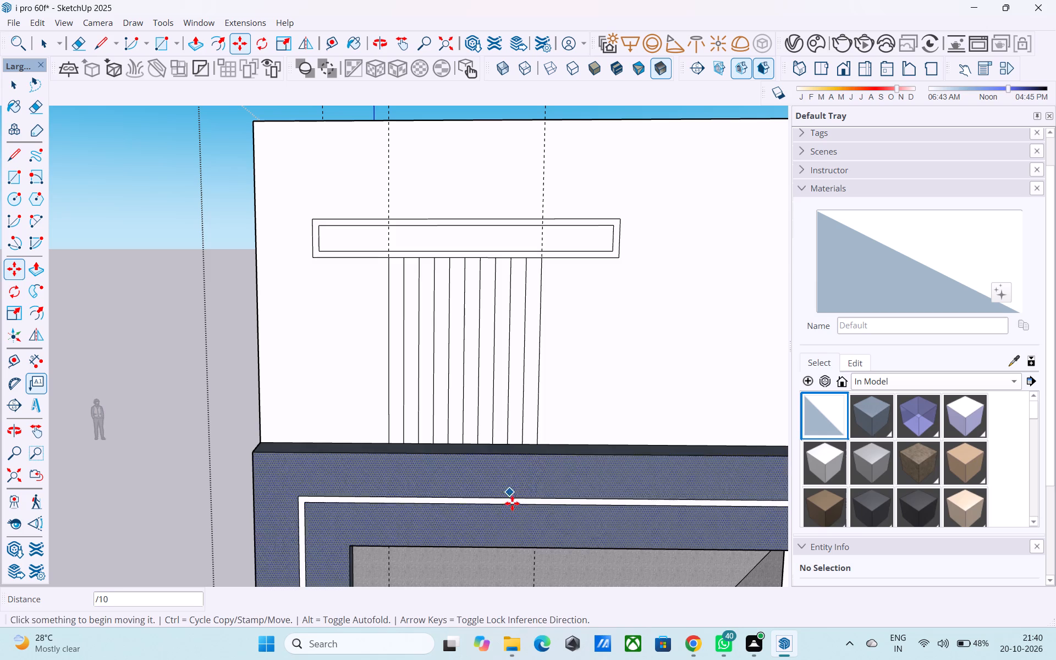
Push/Pull the first vertical strip below the rectangular band outward by 4" on the rooftop room's front face.
{"action": "middle_click_drag", "start_coordinate": [503, 516], "coordinate": [508, 543]}
{"action": "middle_click_drag", "start_coordinate": [496, 466], "coordinate": [505, 474]}
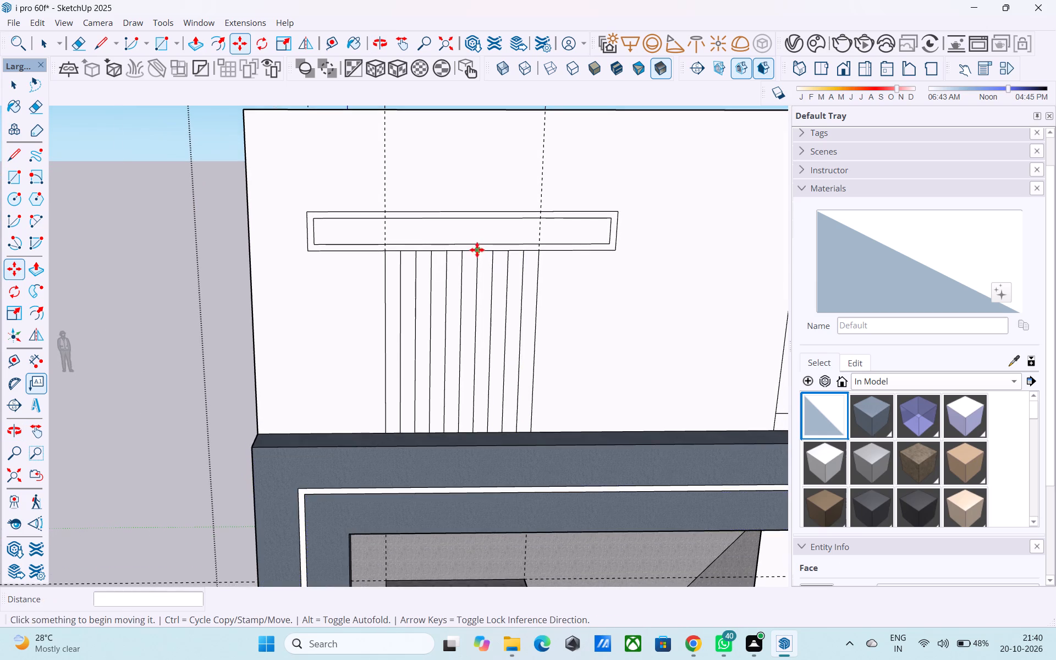
{"action": "scroll", "coordinate": [476, 249], "scroll_direction": "up", "scroll_amount": 4}
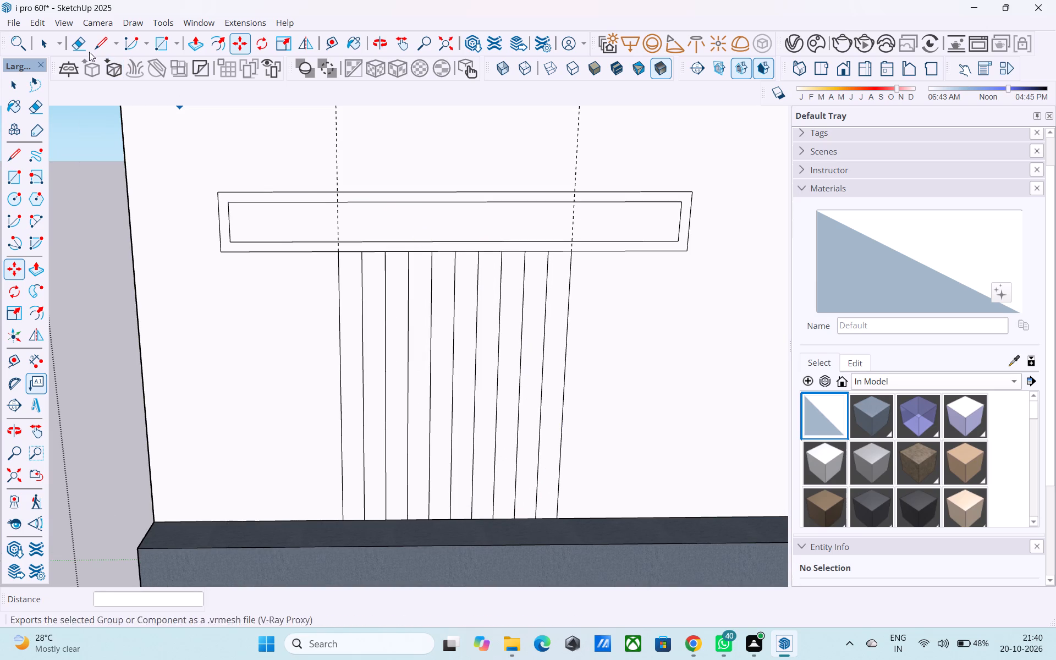
{"action": "left_click", "coordinate": [50, 34]}
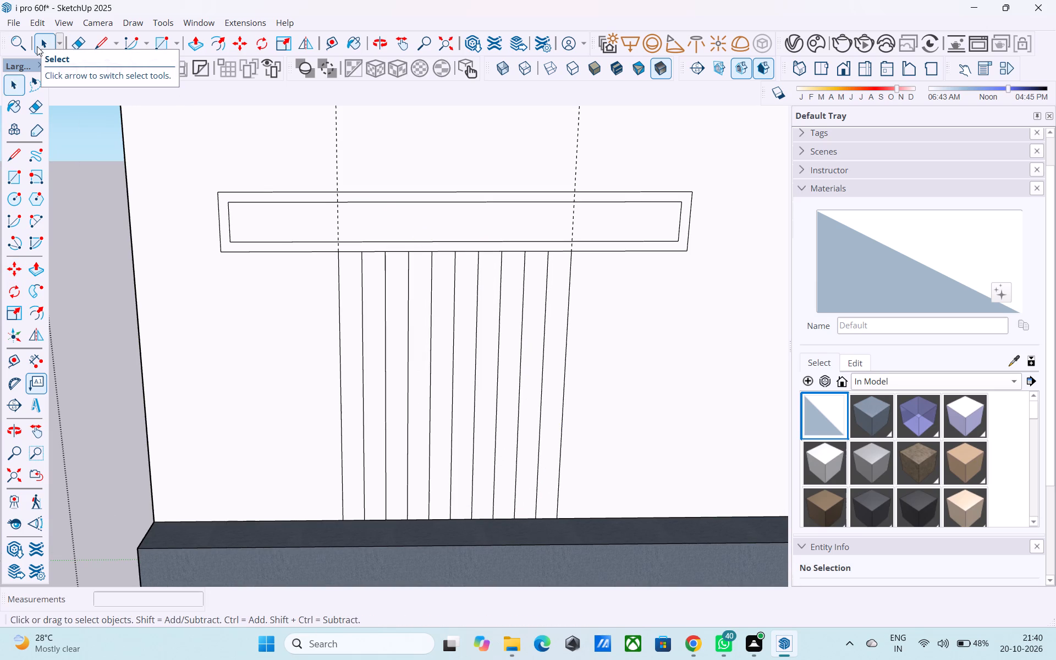
{"action": "scroll", "coordinate": [37, 46], "scroll_direction": "up", "scroll_amount": 1}
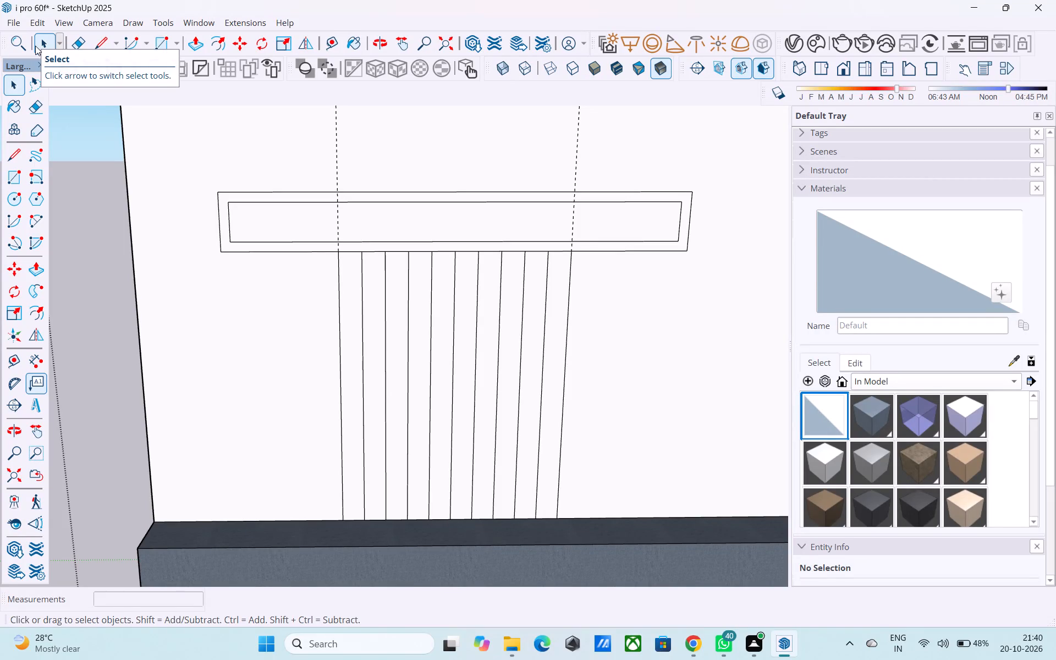
{"action": "middle_click_drag", "start_coordinate": [38, 37], "coordinate": [185, 144]}
{"action": "scroll", "coordinate": [186, 145], "scroll_direction": "down", "scroll_amount": 4}
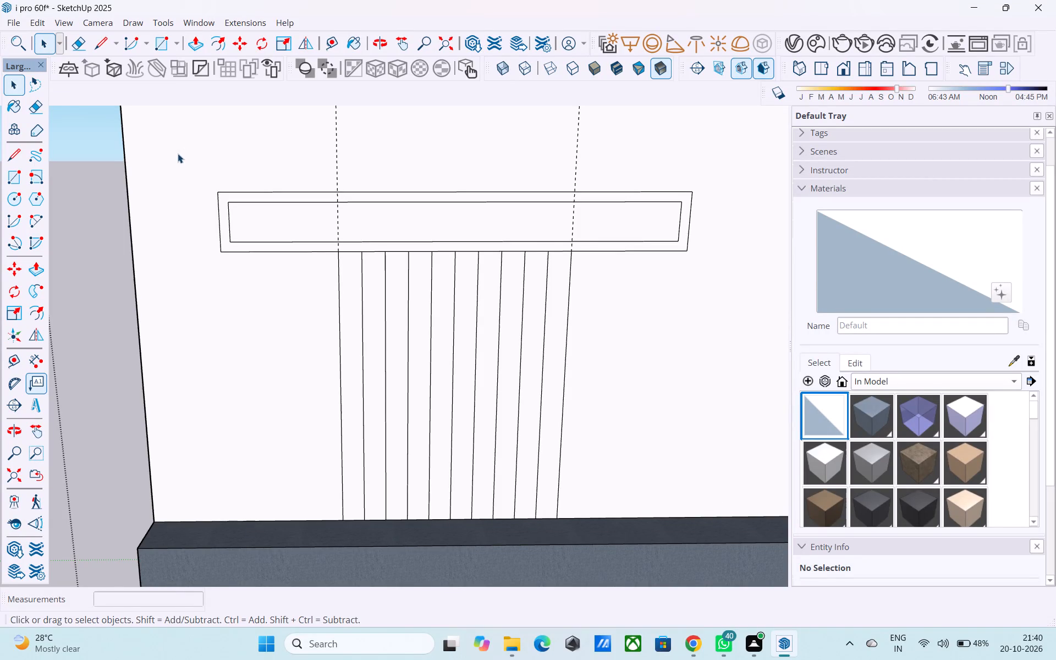
{"action": "scroll", "coordinate": [178, 153], "scroll_direction": "down", "scroll_amount": 3}
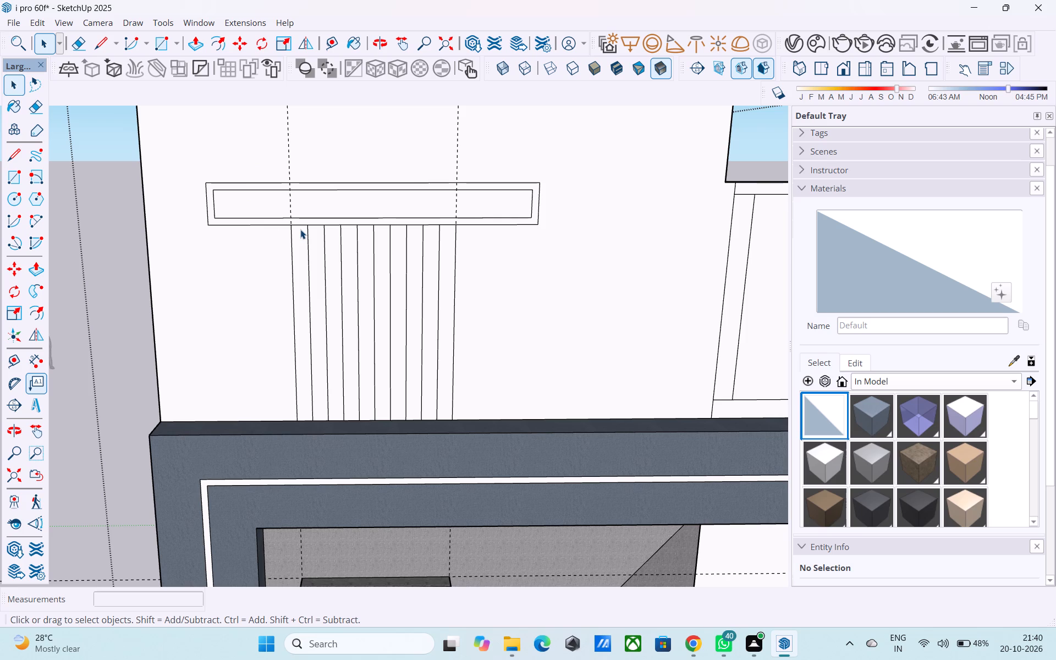
{"action": "scroll", "coordinate": [300, 229], "scroll_direction": "down", "scroll_amount": 4}
{"action": "middle_click_drag", "start_coordinate": [306, 232], "coordinate": [305, 224]}
{"action": "scroll", "coordinate": [327, 243], "scroll_direction": "up", "scroll_amount": 11}
{"action": "left_click", "coordinate": [261, 265]}
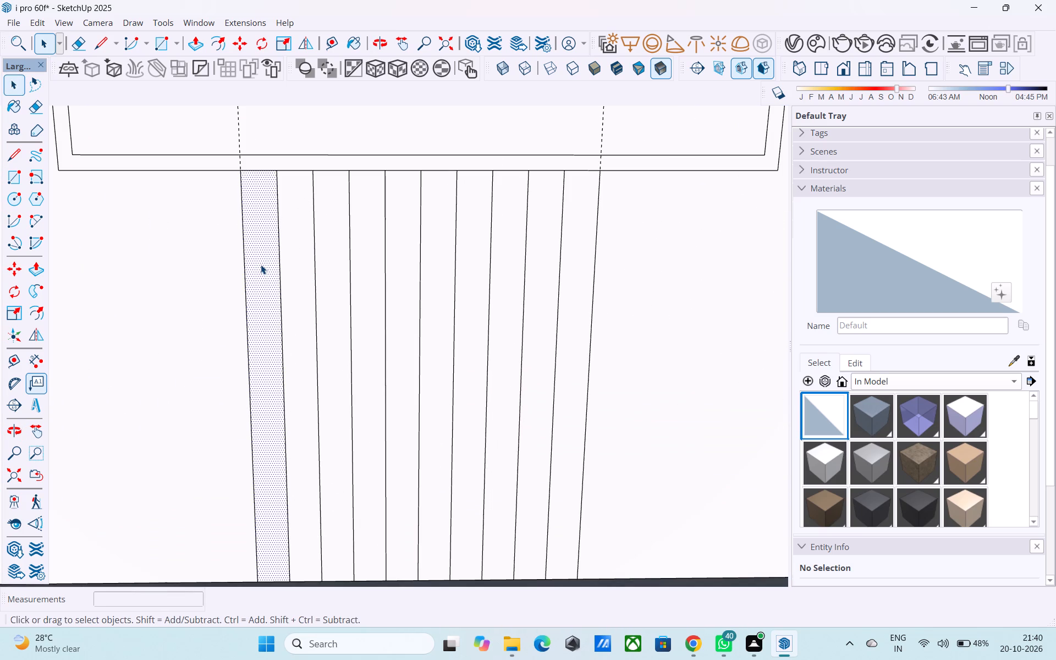
{"action": "key", "text": "p"}
{"action": "left_click", "coordinate": [261, 265]}
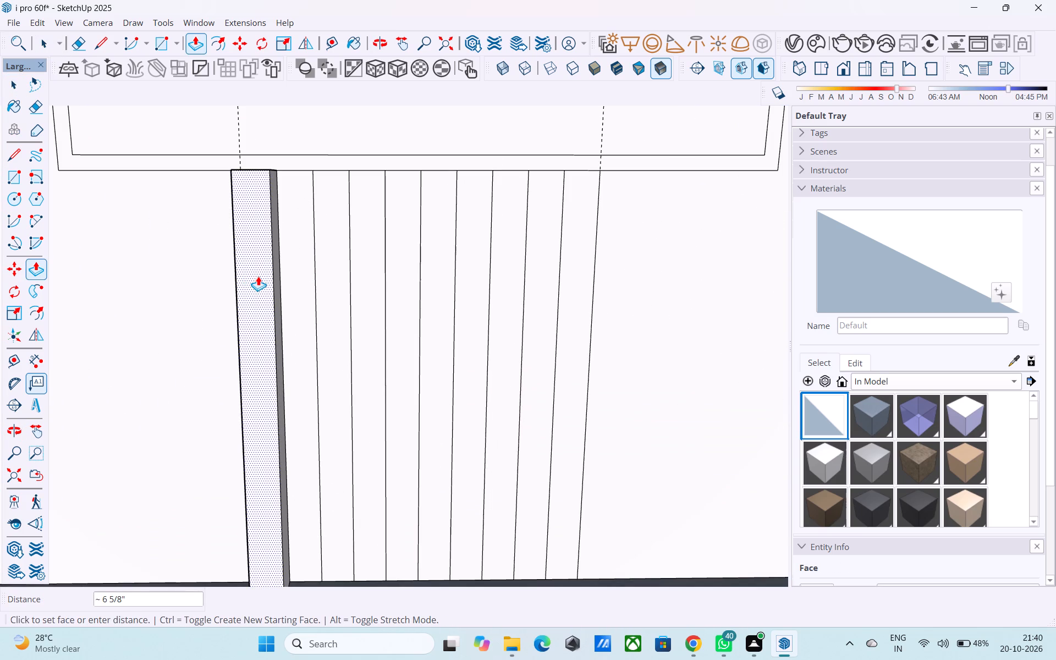
{"action": "type", "text": "4\""}
{"action": "key", "text": "Return"}
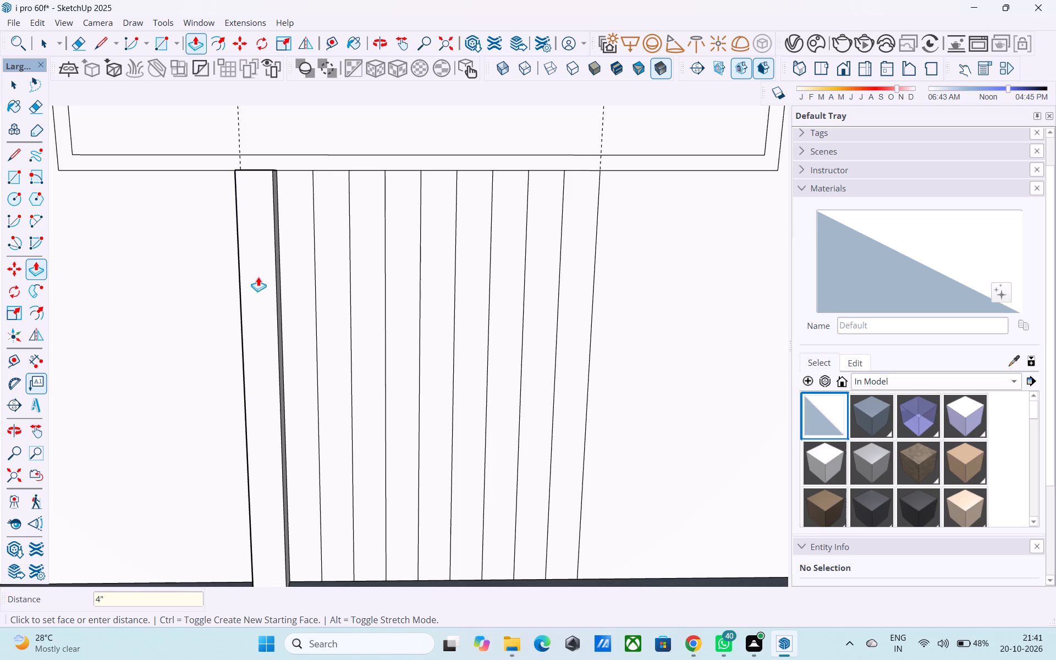
Repeat the 4" extrusion on every second remaining strip, giving five projecting vertical fins.
{"action": "double_click", "coordinate": [344, 285]}
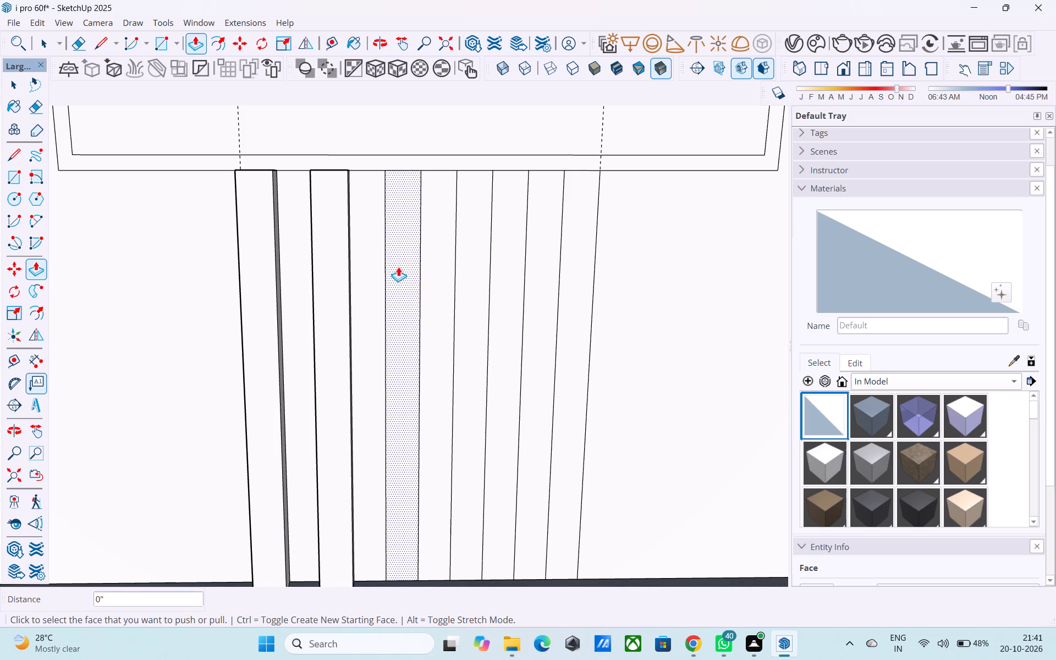
{"action": "double_click", "coordinate": [398, 267]}
{"action": "double_click", "coordinate": [465, 265]}
{"action": "double_click", "coordinate": [537, 265]}
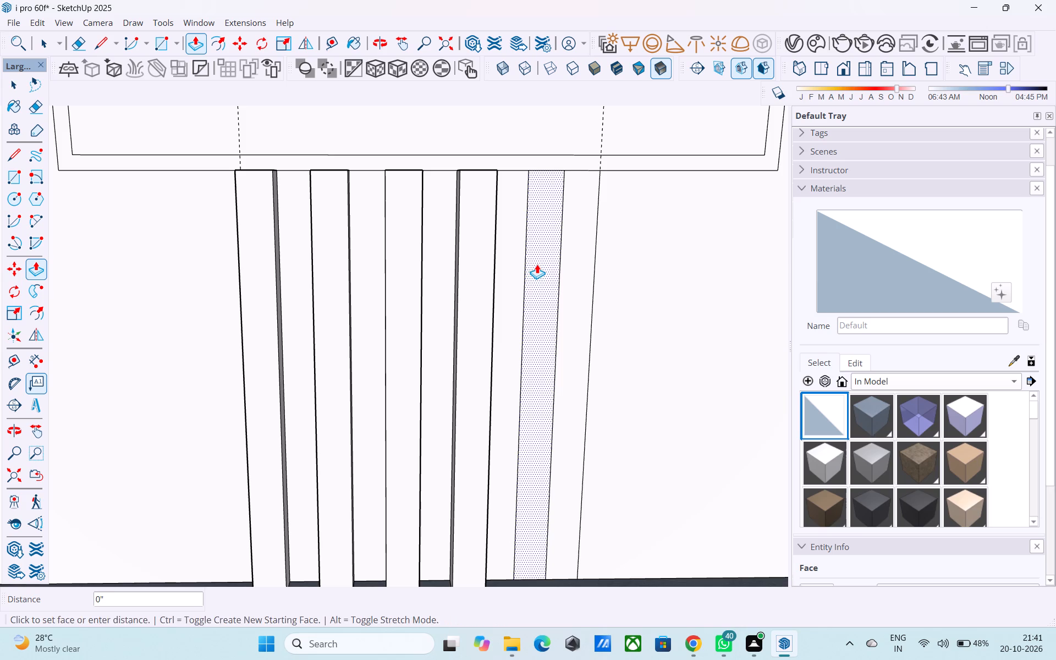
Extrude the 2" border of the rectangular band above the fins outward by the same 4".
{"action": "scroll", "coordinate": [537, 264], "scroll_direction": "down", "scroll_amount": 3}
{"action": "middle_click_drag", "start_coordinate": [537, 265], "coordinate": [442, 298]}
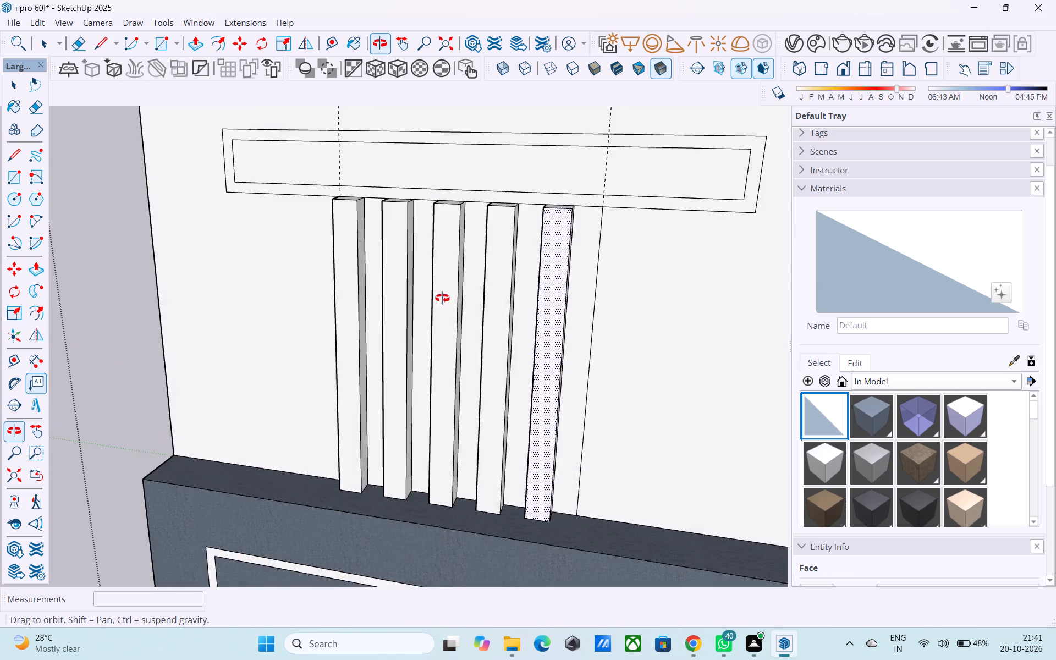
{"action": "middle_click_drag", "start_coordinate": [442, 298], "coordinate": [569, 293]}
{"action": "scroll", "coordinate": [502, 232], "scroll_direction": "down", "scroll_amount": 8}
{"action": "scroll", "coordinate": [361, 140], "scroll_direction": "up", "scroll_amount": 5}
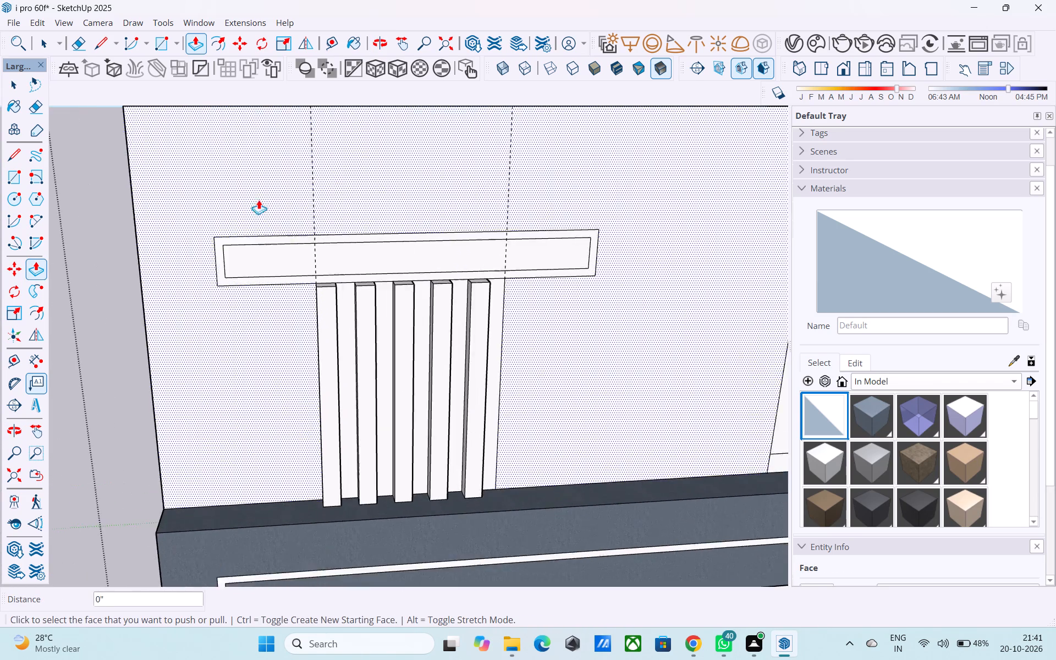
{"action": "scroll", "coordinate": [258, 200], "scroll_direction": "up", "scroll_amount": 9}
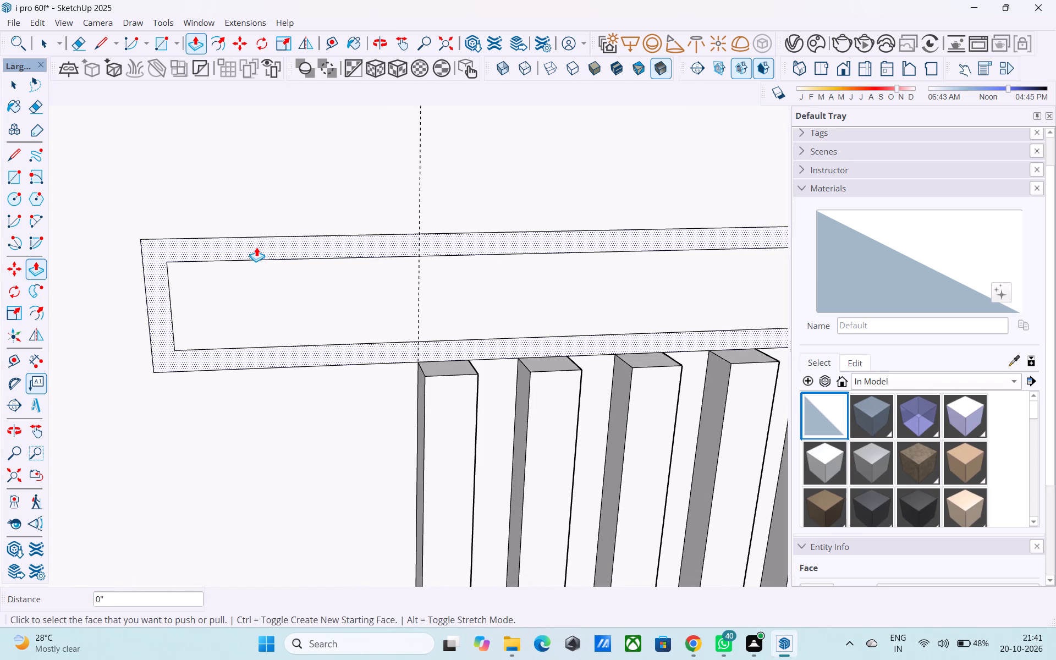
{"action": "double_click", "coordinate": [256, 247]}
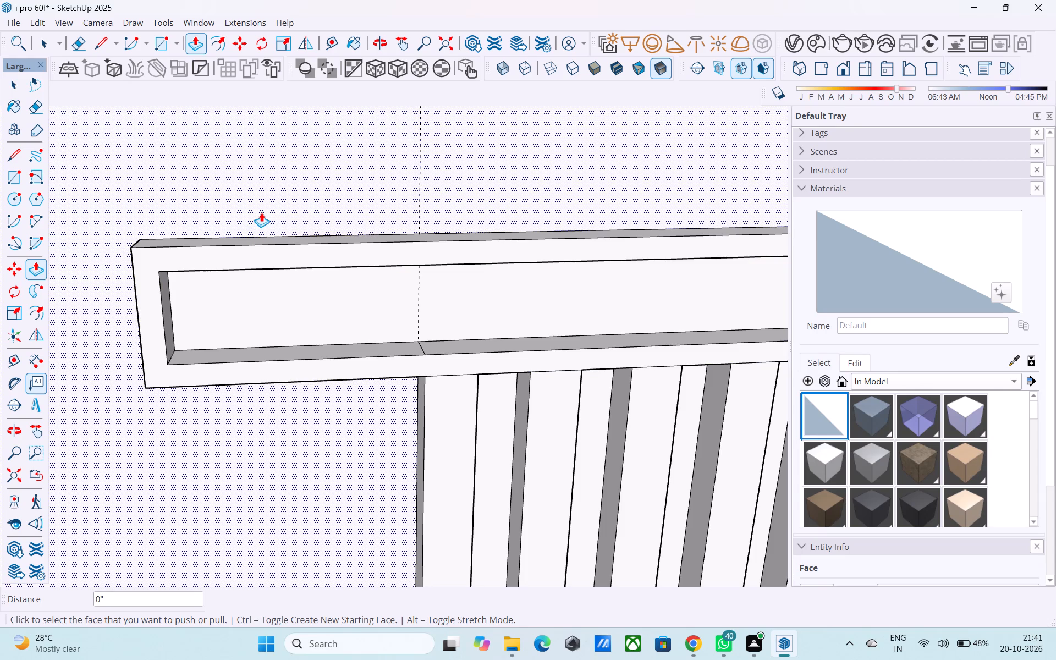
Examine the extruded fins and band frame on the rooftop room from several angles.
{"action": "scroll", "coordinate": [309, 202], "scroll_direction": "down", "scroll_amount": 14}
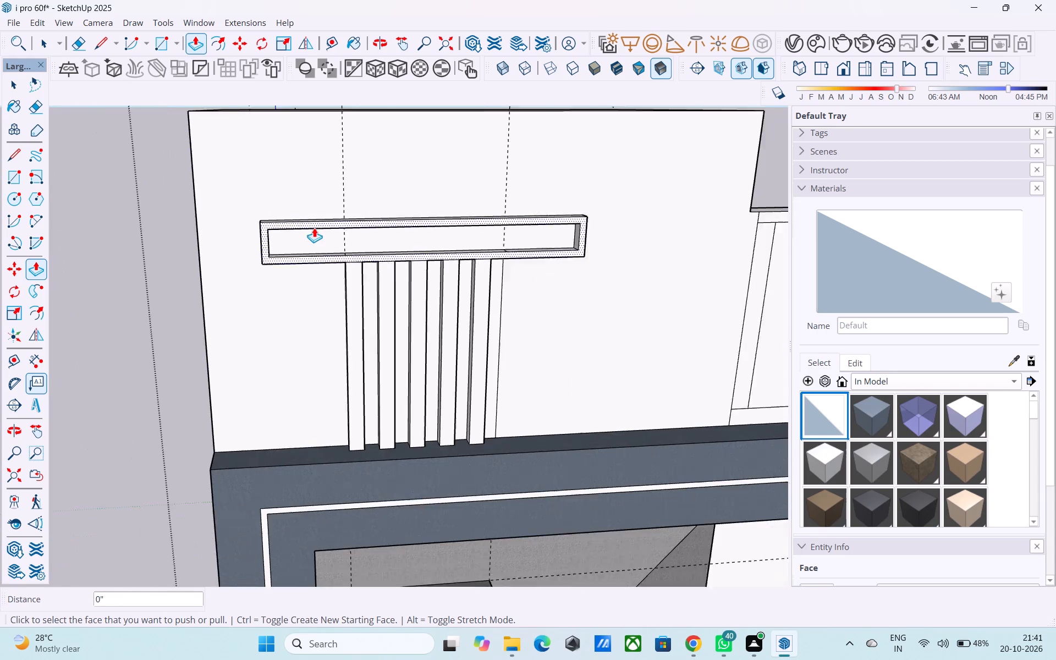
{"action": "middle_click_drag", "start_coordinate": [315, 230], "coordinate": [439, 230]}
{"action": "scroll", "coordinate": [485, 218], "scroll_direction": "down", "scroll_amount": 4}
{"action": "middle_click_drag", "start_coordinate": [407, 204], "coordinate": [487, 280]}
{"action": "scroll", "coordinate": [436, 282], "scroll_direction": "up", "scroll_amount": 10}
{"action": "middle_click_drag", "start_coordinate": [429, 279], "coordinate": [408, 253]}
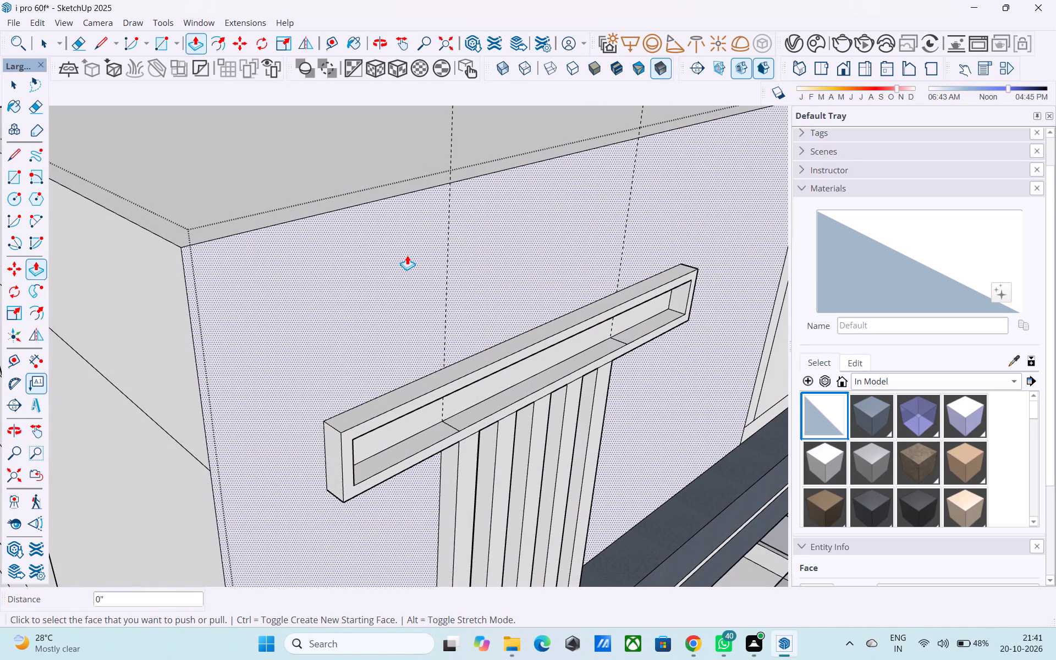
{"action": "scroll", "coordinate": [407, 255], "scroll_direction": "down", "scroll_amount": 3}
{"action": "middle_click_drag", "start_coordinate": [407, 255], "coordinate": [533, 295]}
{"action": "scroll", "coordinate": [532, 293], "scroll_direction": "down", "scroll_amount": 3}
{"action": "middle_click_drag", "start_coordinate": [531, 293], "coordinate": [378, 284]}
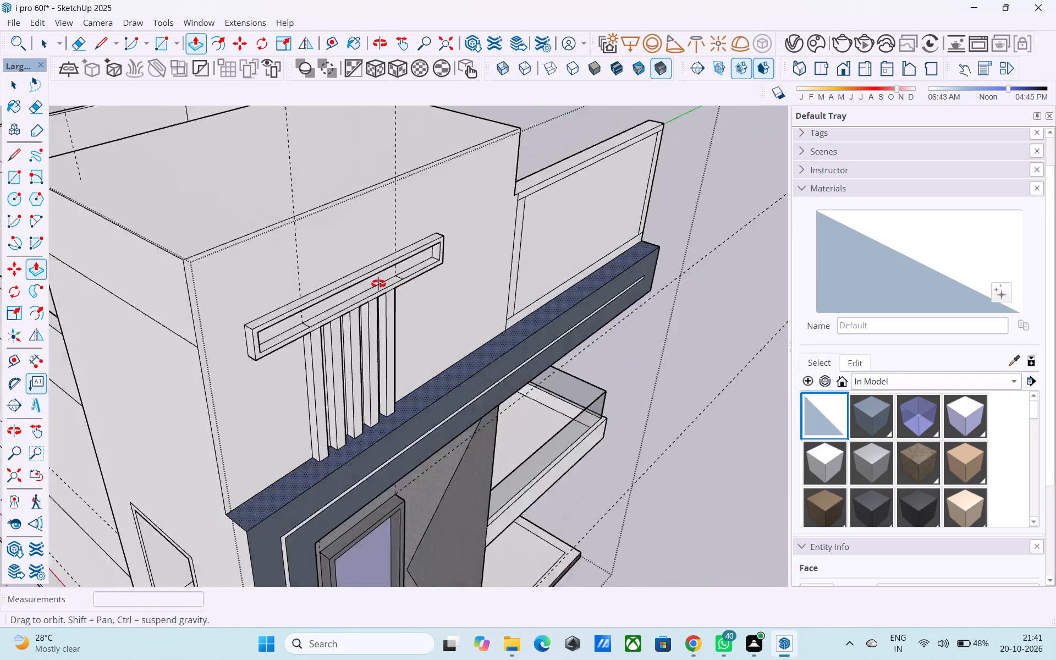
{"action": "middle_click_drag", "start_coordinate": [378, 284], "coordinate": [376, 283]}
{"action": "scroll", "coordinate": [489, 261], "scroll_direction": "down", "scroll_amount": 5}
{"action": "middle_click_drag", "start_coordinate": [332, 283], "coordinate": [404, 234]}
{"action": "scroll", "coordinate": [408, 237], "scroll_direction": "up", "scroll_amount": 7}
{"action": "scroll", "coordinate": [623, 262], "scroll_direction": "down", "scroll_amount": 5}
{"action": "scroll", "coordinate": [443, 257], "scroll_direction": "up", "scroll_amount": 3}
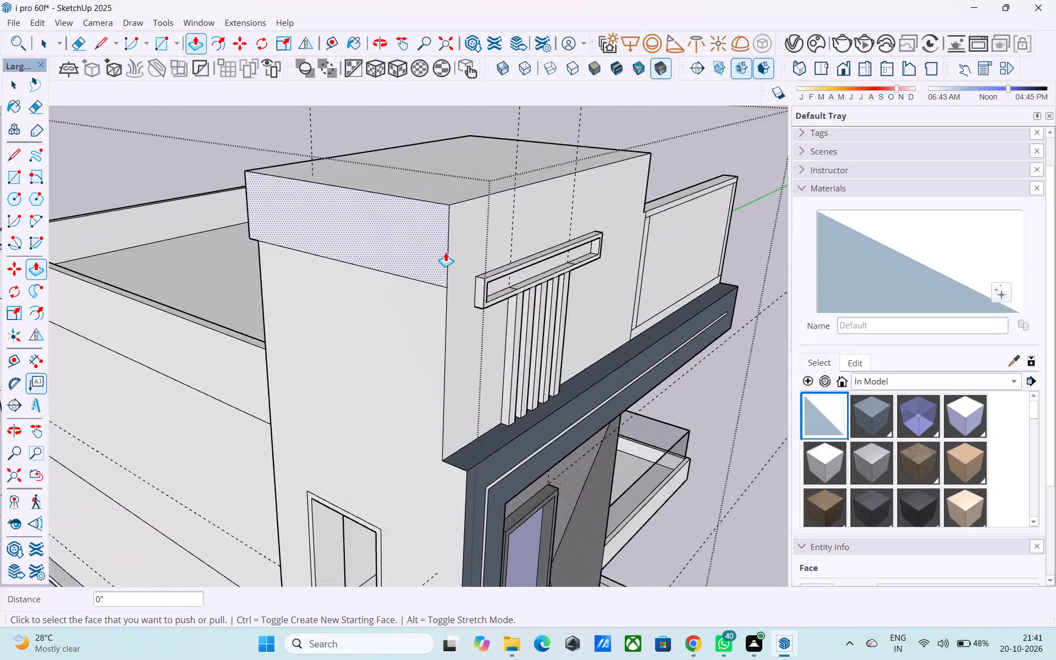
{"action": "scroll", "coordinate": [446, 252], "scroll_direction": "up", "scroll_amount": 10}
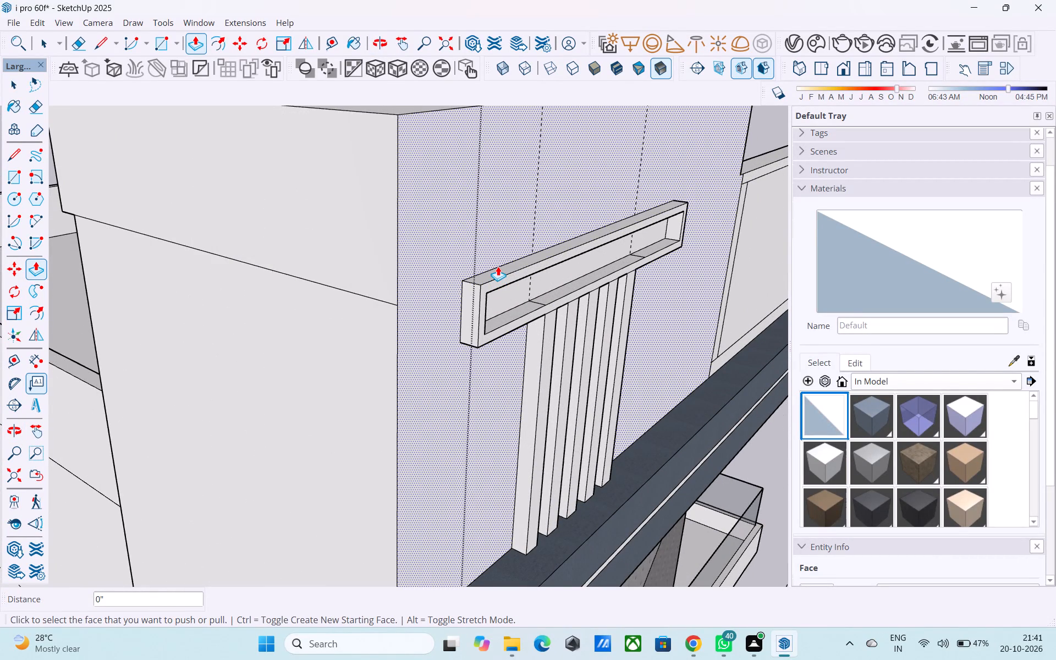
{"action": "scroll", "coordinate": [498, 266], "scroll_direction": "down", "scroll_amount": 3}
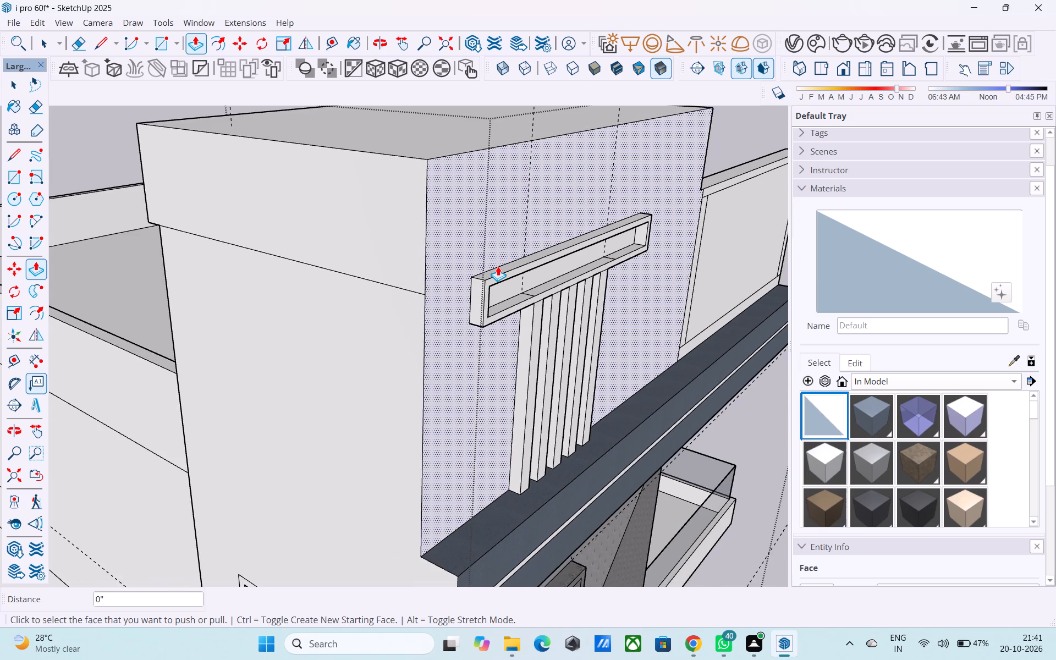
{"action": "scroll", "coordinate": [498, 267], "scroll_direction": "down", "scroll_amount": 15}
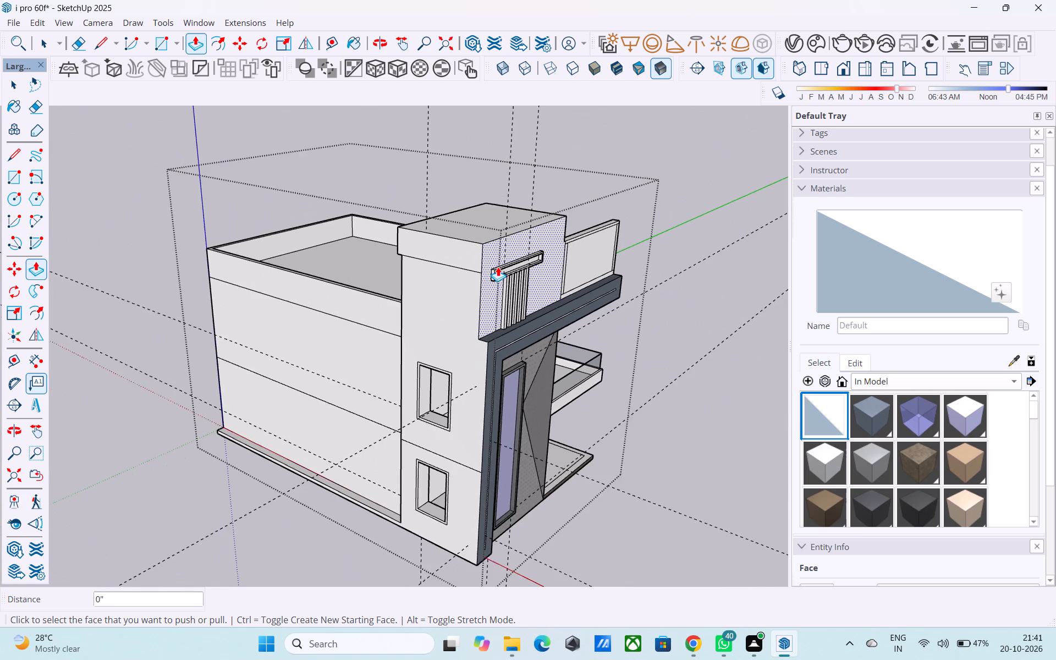
{"action": "scroll", "coordinate": [498, 267], "scroll_direction": "down", "scroll_amount": 3}
{"action": "scroll", "coordinate": [498, 267], "scroll_direction": "up", "scroll_amount": 9}
{"action": "middle_click_drag", "start_coordinate": [498, 267], "coordinate": [316, 251]}
{"action": "scroll", "coordinate": [359, 255], "scroll_direction": "up", "scroll_amount": 4}
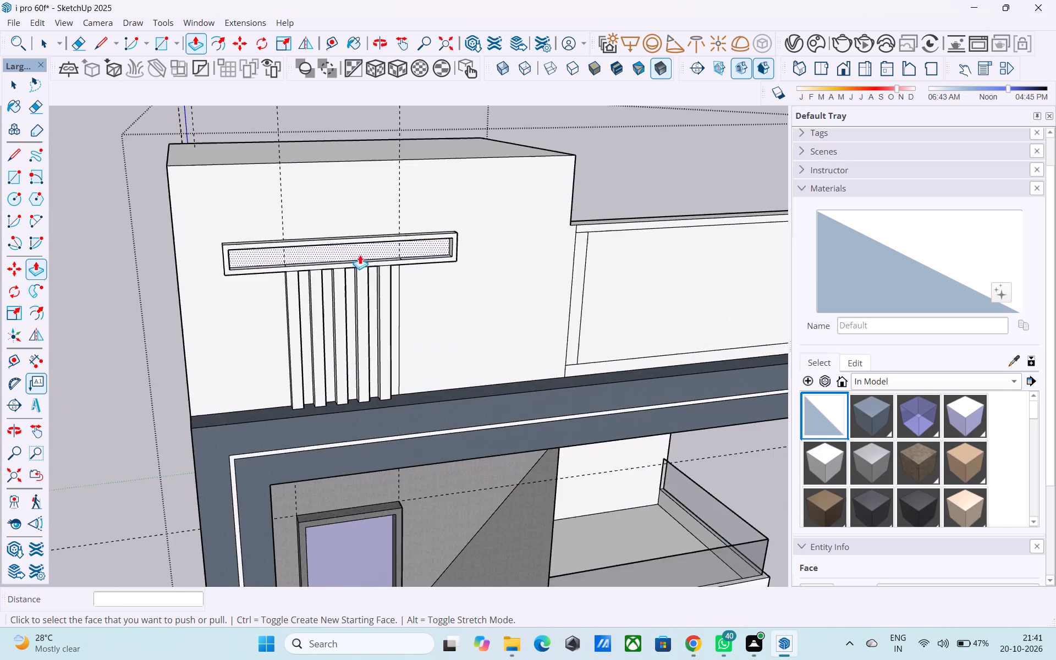
Raise the top of the front parapet wall beside the rooftop room by 2' 6", level with the room's roof.
{"action": "scroll", "coordinate": [515, 285], "scroll_direction": "down", "scroll_amount": 1}
{"action": "middle_click_drag", "start_coordinate": [521, 287], "coordinate": [354, 246]}
{"action": "scroll", "coordinate": [340, 245], "scroll_direction": "down", "scroll_amount": 7}
{"action": "middle_click_drag", "start_coordinate": [414, 228], "coordinate": [222, 289]}
{"action": "scroll", "coordinate": [268, 342], "scroll_direction": "up", "scroll_amount": 3}
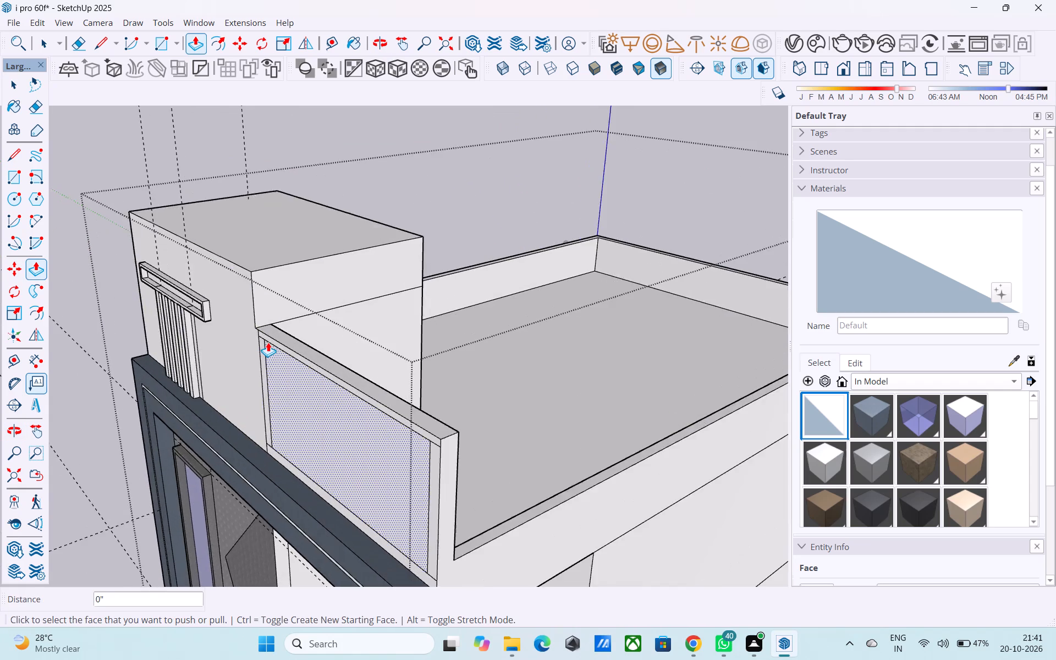
{"action": "scroll", "coordinate": [268, 342], "scroll_direction": "up", "scroll_amount": 6}
{"action": "left_click", "coordinate": [311, 342]}
{"action": "left_click", "coordinate": [260, 200]}
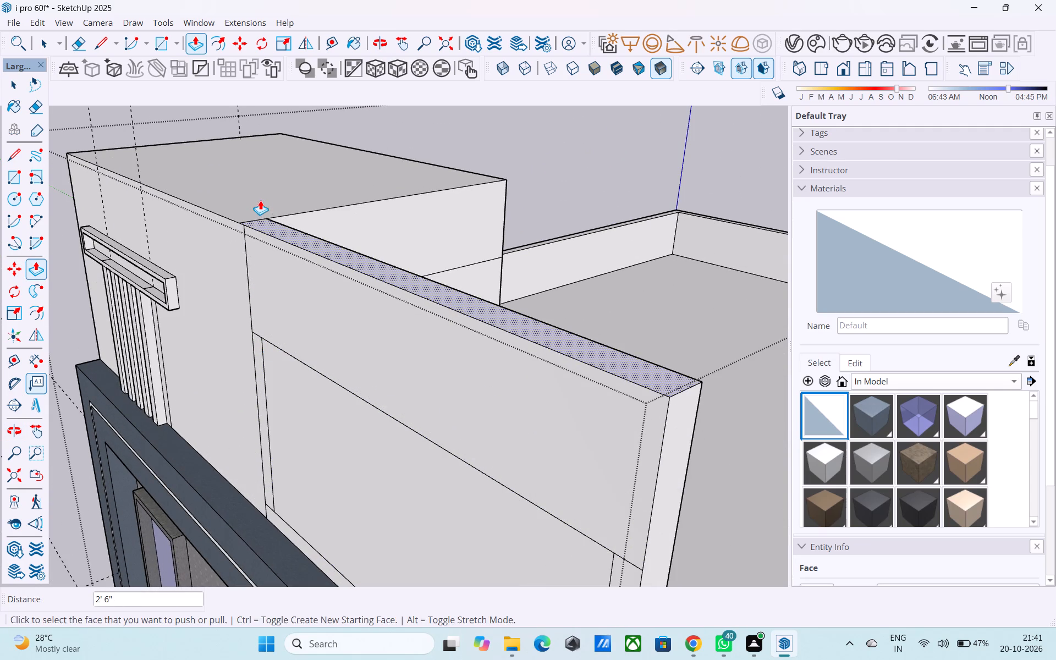
Copy the top inner edge of the raised front wall 4" downward on its rooftop-side face.
{"action": "scroll", "coordinate": [250, 267], "scroll_direction": "down", "scroll_amount": 2}
{"action": "middle_click_drag", "start_coordinate": [248, 277], "coordinate": [385, 141]}
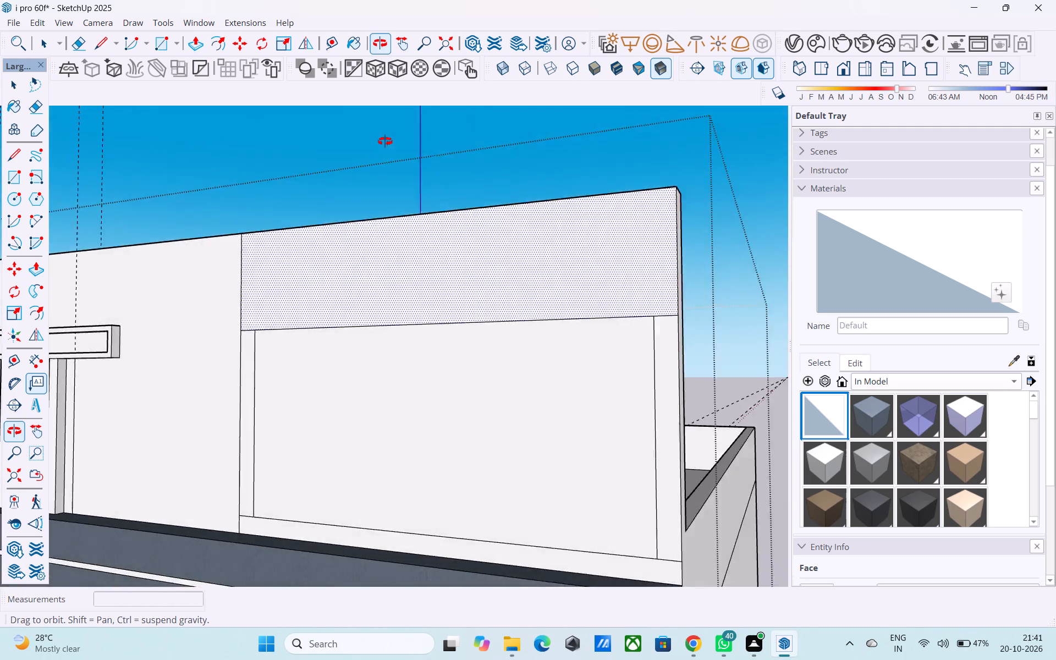
{"action": "middle_click_drag", "start_coordinate": [385, 141], "coordinate": [13, 217]}
{"action": "scroll", "coordinate": [253, 254], "scroll_direction": "down", "scroll_amount": 2}
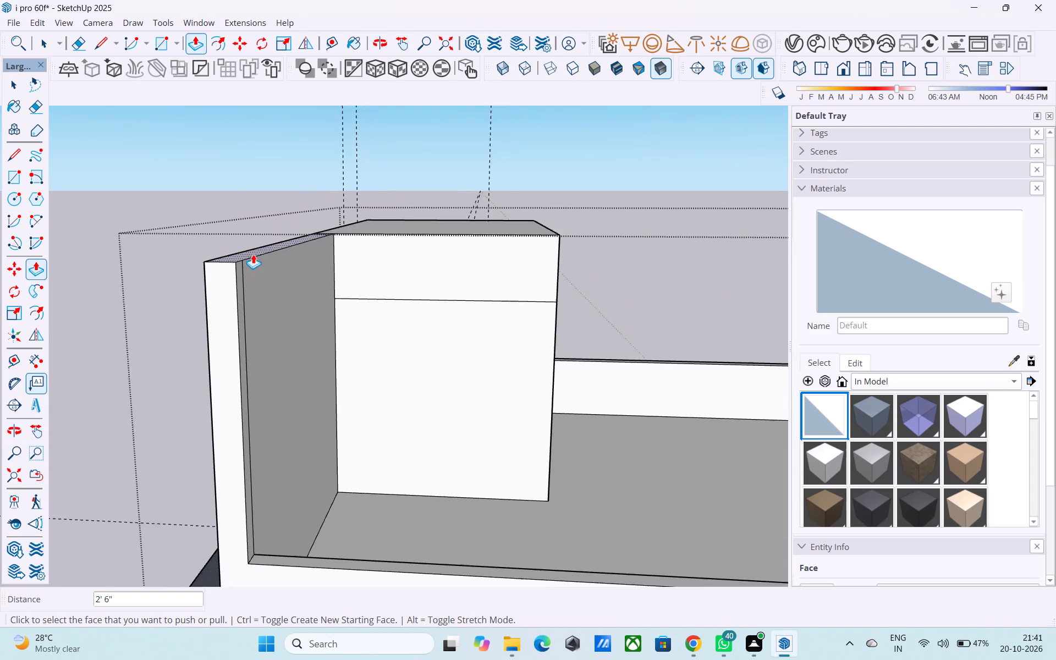
{"action": "middle_click_drag", "start_coordinate": [253, 254], "coordinate": [117, 271]}
{"action": "scroll", "coordinate": [324, 272], "scroll_direction": "up", "scroll_amount": 3}
{"action": "key", "text": "space"}
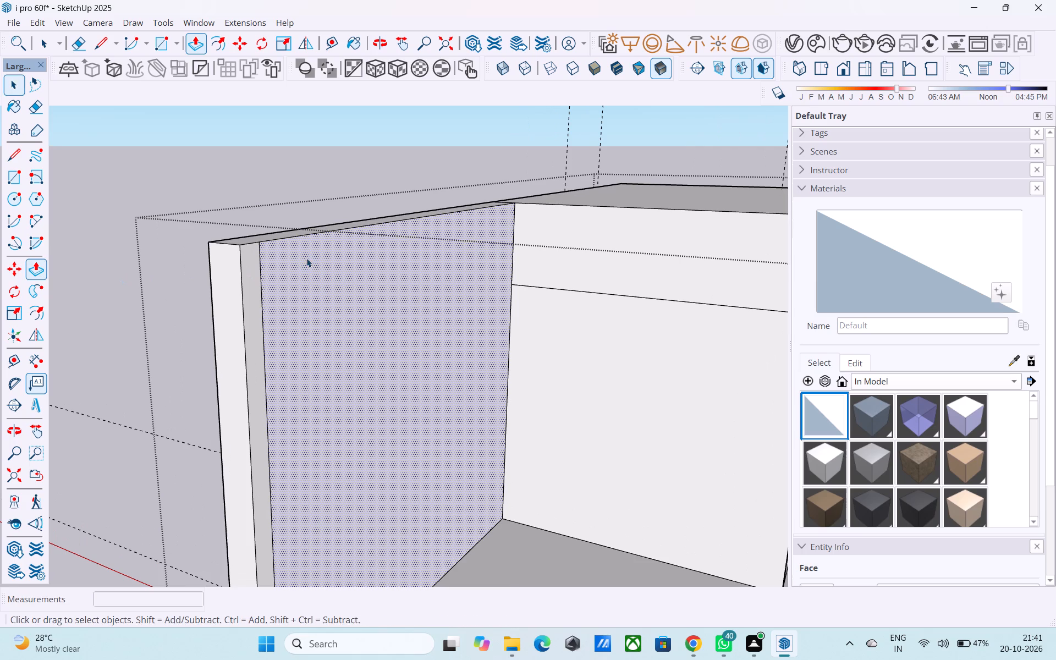
{"action": "scroll", "coordinate": [285, 249], "scroll_direction": "up", "scroll_amount": 2}
{"action": "middle_click_drag", "start_coordinate": [308, 294], "coordinate": [313, 315]}
{"action": "scroll", "coordinate": [271, 268], "scroll_direction": "up", "scroll_amount": 2}
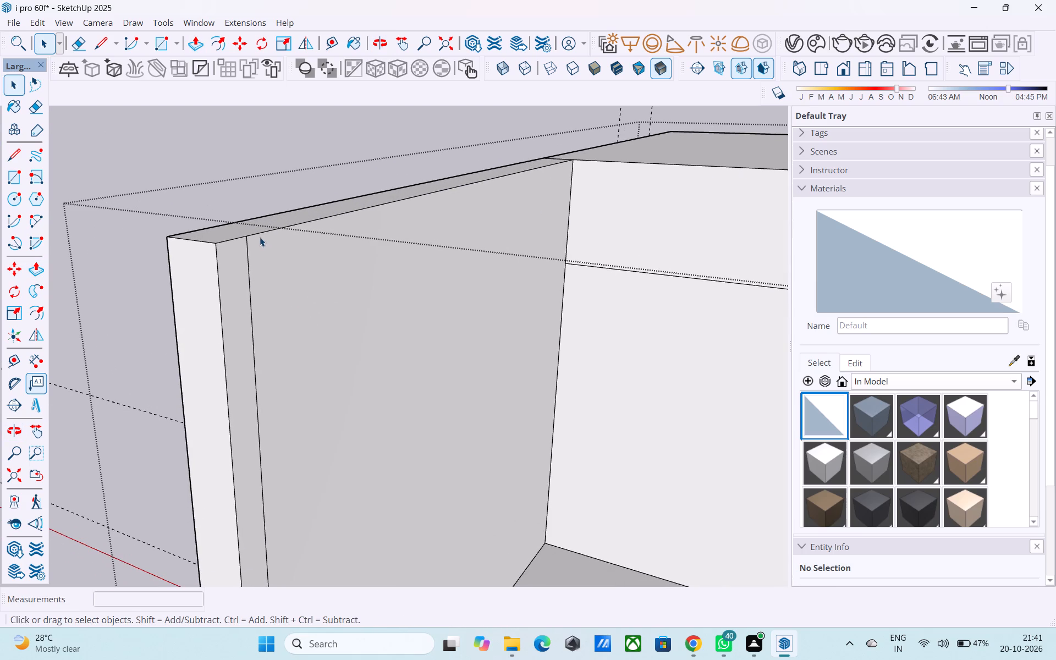
{"action": "left_click", "coordinate": [258, 234]}
{"action": "key", "text": "m"}
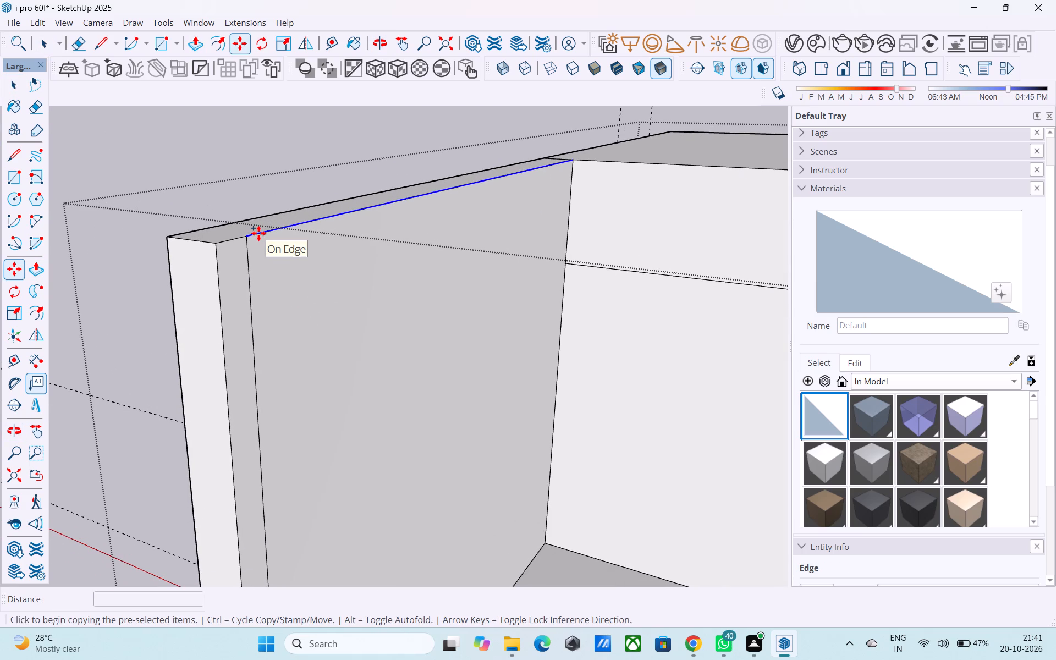
{"action": "left_click", "coordinate": [248, 239]}
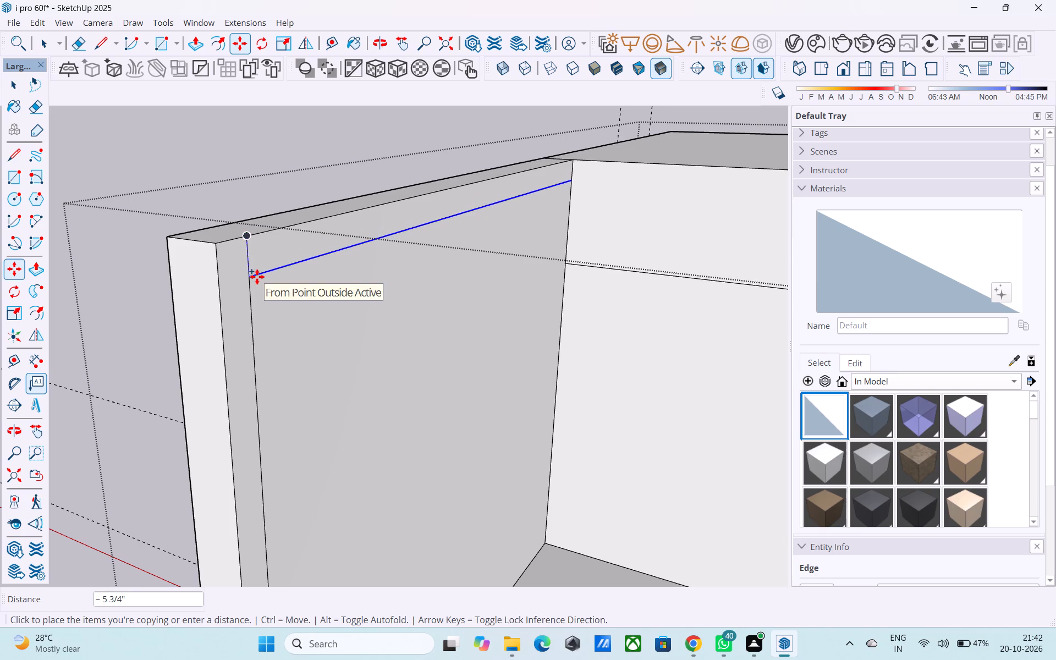
{"action": "type", "text": "4\""}
{"action": "key", "text": "Return"}
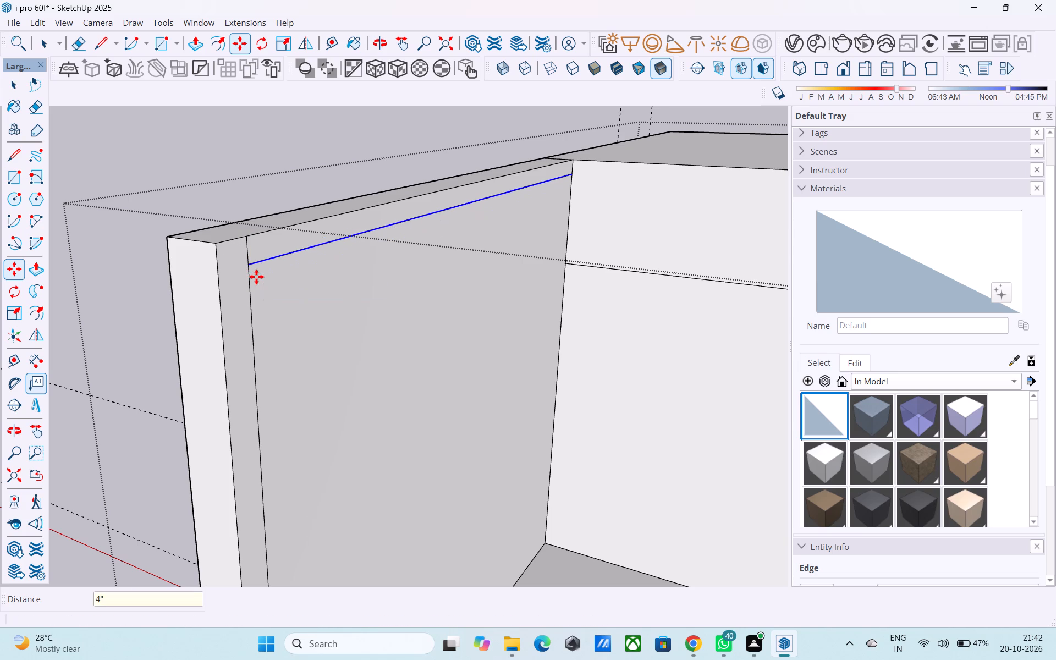
Extrude the 4" strip along the raised front wall's inner top edge 6' over the roof as a slab.
{"action": "key", "text": "space"}
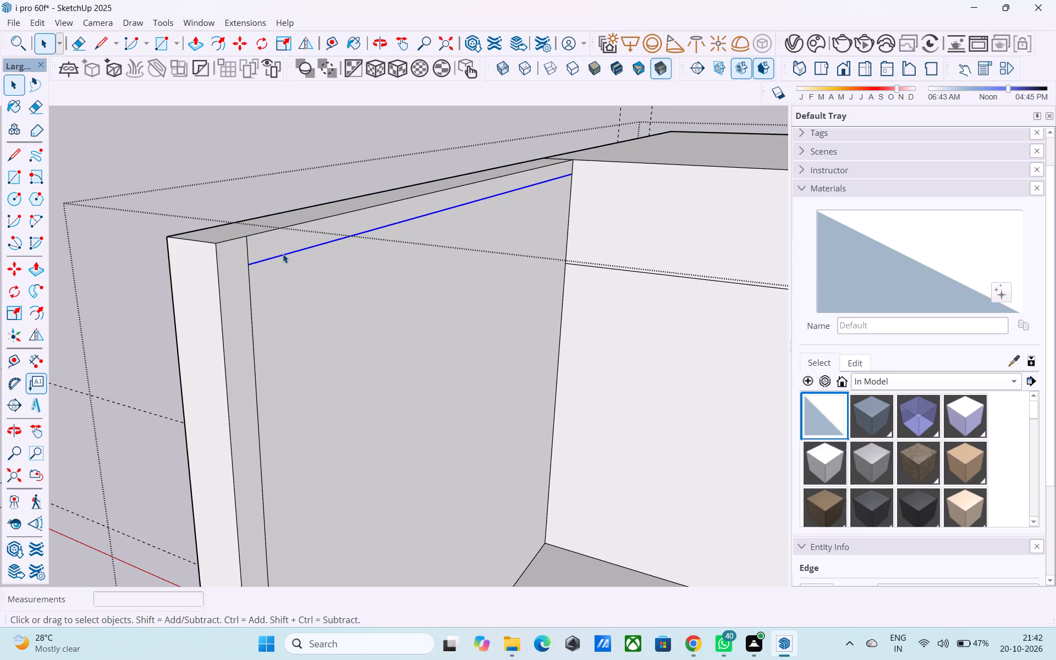
{"action": "left_click", "coordinate": [283, 251]}
{"action": "key", "text": "p"}
{"action": "left_click", "coordinate": [284, 240]}
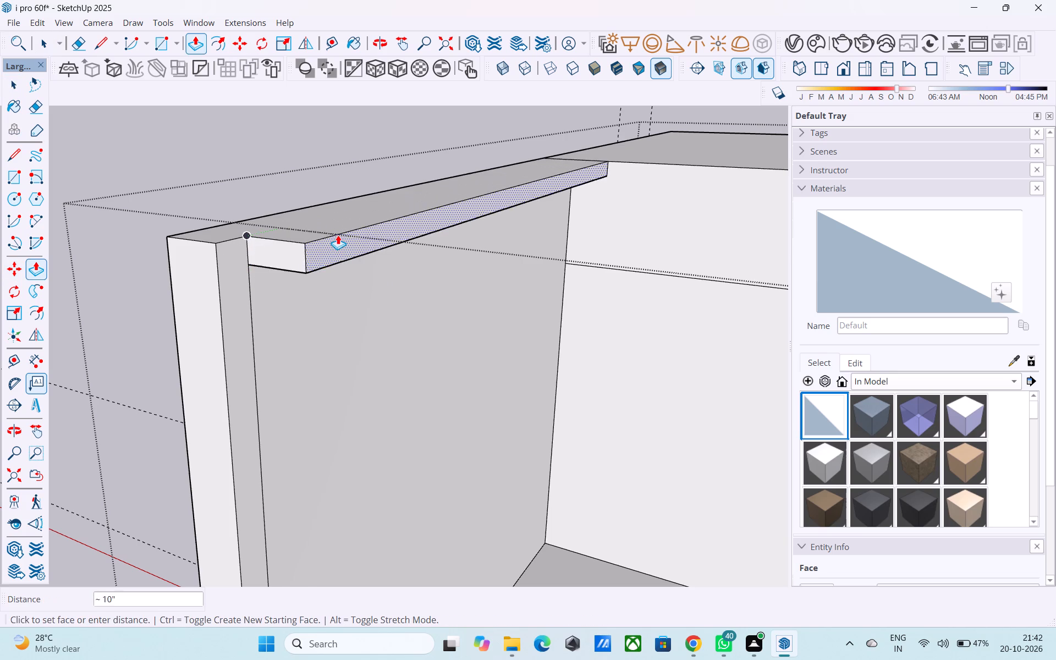
{"action": "scroll", "coordinate": [338, 235], "scroll_direction": "down", "scroll_amount": 5}
{"action": "scroll", "coordinate": [392, 244], "scroll_direction": "down", "scroll_amount": 4}
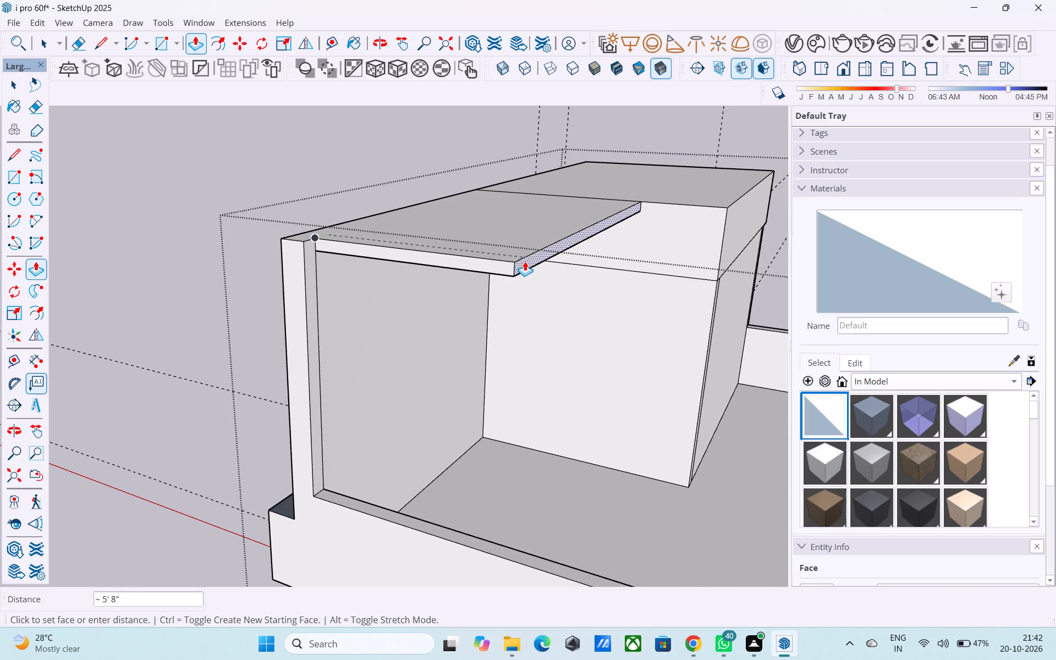
{"action": "type", "text": "6'"}
{"action": "key", "text": "Return"}
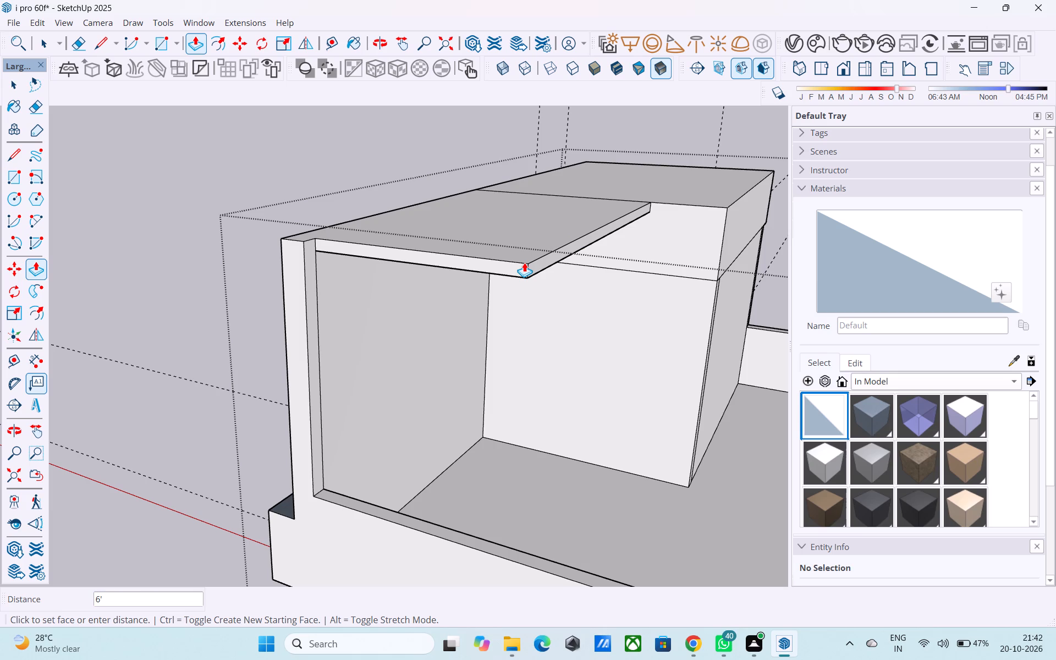
Erase the leftover vertical and bottom border lines on the front face of the raised wall beside the rooftop room.
{"action": "scroll", "coordinate": [516, 259], "scroll_direction": "down", "scroll_amount": 5}
{"action": "middle_click_drag", "start_coordinate": [505, 268], "coordinate": [925, 275]}
{"action": "middle_click_drag", "start_coordinate": [463, 298], "coordinate": [625, 273]}
{"action": "scroll", "coordinate": [620, 223], "scroll_direction": "up", "scroll_amount": 7}
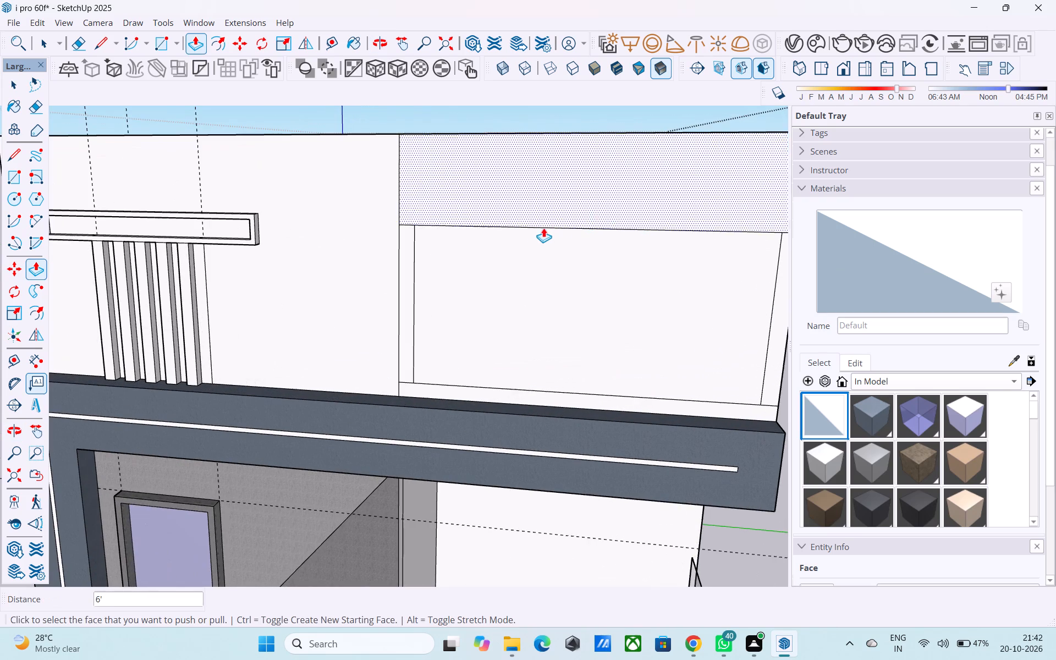
{"action": "scroll", "coordinate": [527, 235], "scroll_direction": "down", "scroll_amount": 1}
{"action": "middle_click_drag", "start_coordinate": [527, 235], "coordinate": [466, 242]}
{"action": "middle_click_drag", "start_coordinate": [468, 383], "coordinate": [424, 431]}
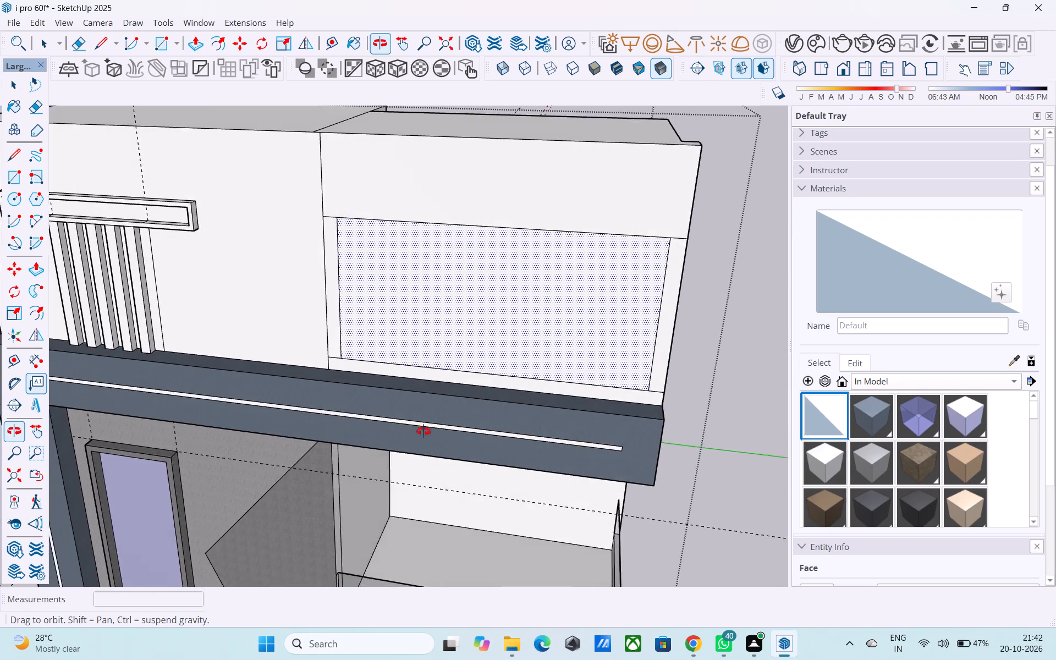
{"action": "middle_click_drag", "start_coordinate": [424, 431], "coordinate": [415, 393]}
{"action": "scroll", "coordinate": [415, 393], "scroll_direction": "up", "scroll_amount": 4}
{"action": "key", "text": "e"}
{"action": "left_click_drag", "start_coordinate": [419, 379], "coordinate": [423, 368]}
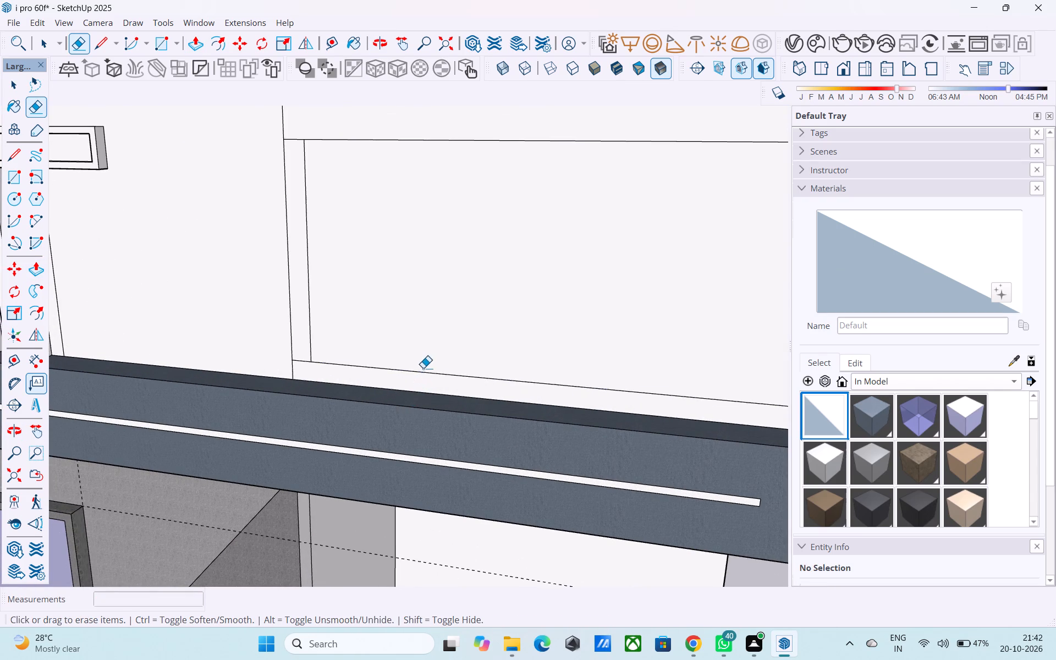
{"action": "left_click_drag", "start_coordinate": [423, 368], "coordinate": [423, 366]}
{"action": "left_click_drag", "start_coordinate": [309, 354], "coordinate": [308, 365]}
{"action": "left_click_drag", "start_coordinate": [307, 354], "coordinate": [339, 334]}
{"action": "scroll", "coordinate": [279, 323], "scroll_direction": "down", "scroll_amount": 4}
{"action": "scroll", "coordinate": [278, 323], "scroll_direction": "up", "scroll_amount": 1}
{"action": "scroll", "coordinate": [278, 322], "scroll_direction": "down", "scroll_amount": 2}
{"action": "scroll", "coordinate": [528, 350], "scroll_direction": "up", "scroll_amount": 7}
{"action": "left_click_drag", "start_coordinate": [529, 351], "coordinate": [525, 345]}
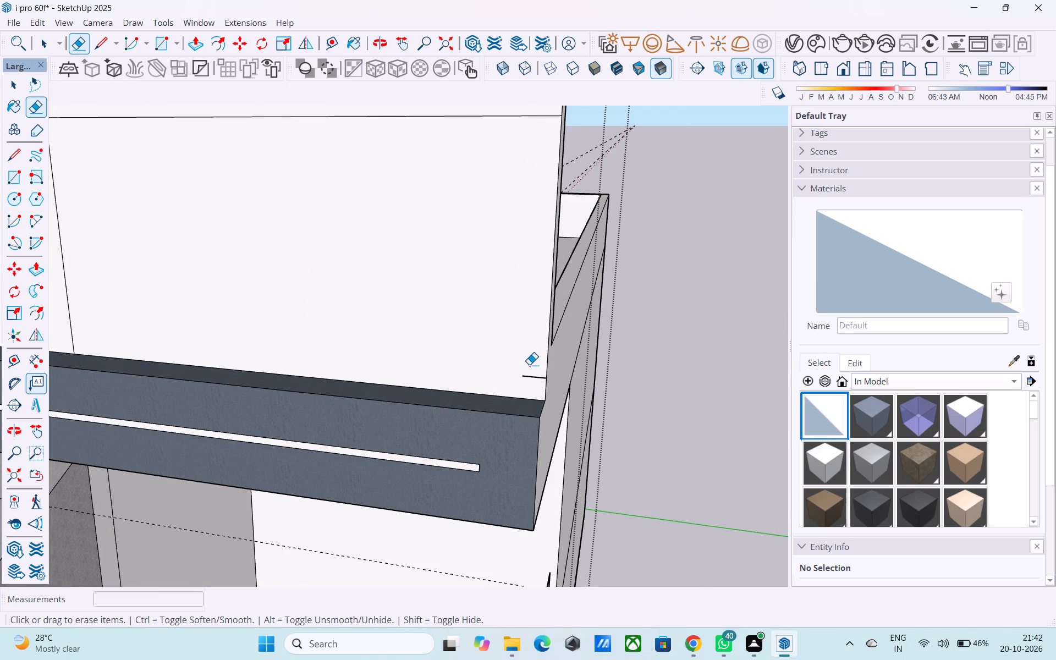
{"action": "left_click_drag", "start_coordinate": [533, 370], "coordinate": [532, 380]}
{"action": "scroll", "coordinate": [530, 380], "scroll_direction": "down", "scroll_amount": 6}
{"action": "key", "text": "space"}
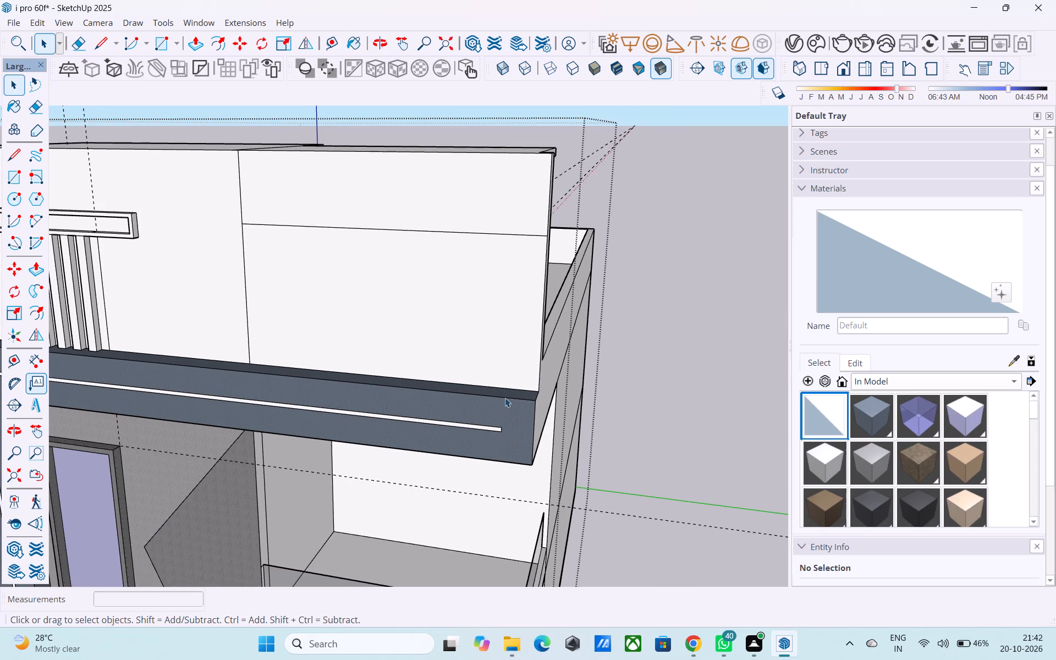
Place a horizontal guide on the raised front wall 3' above its base at the dark striped frame.
{"action": "type", "text": "t"}
{"action": "middle_click_drag", "start_coordinate": [504, 398], "coordinate": [493, 417]}
{"action": "scroll", "coordinate": [493, 417], "scroll_direction": "up", "scroll_amount": 3}
{"action": "left_click", "coordinate": [497, 370]}
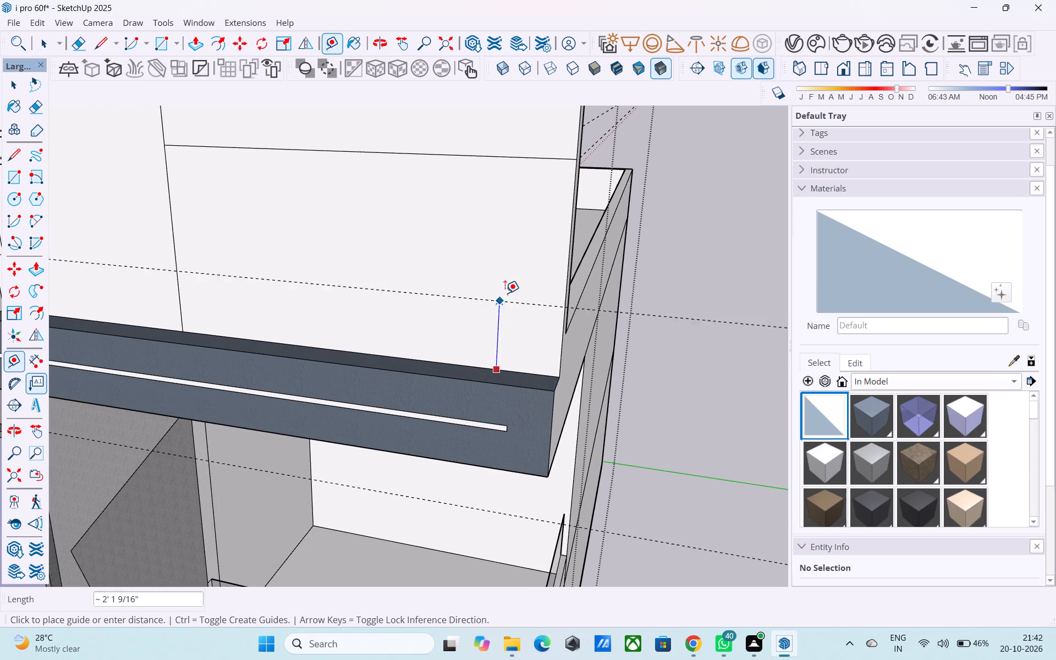
{"action": "type", "text": "2'"}
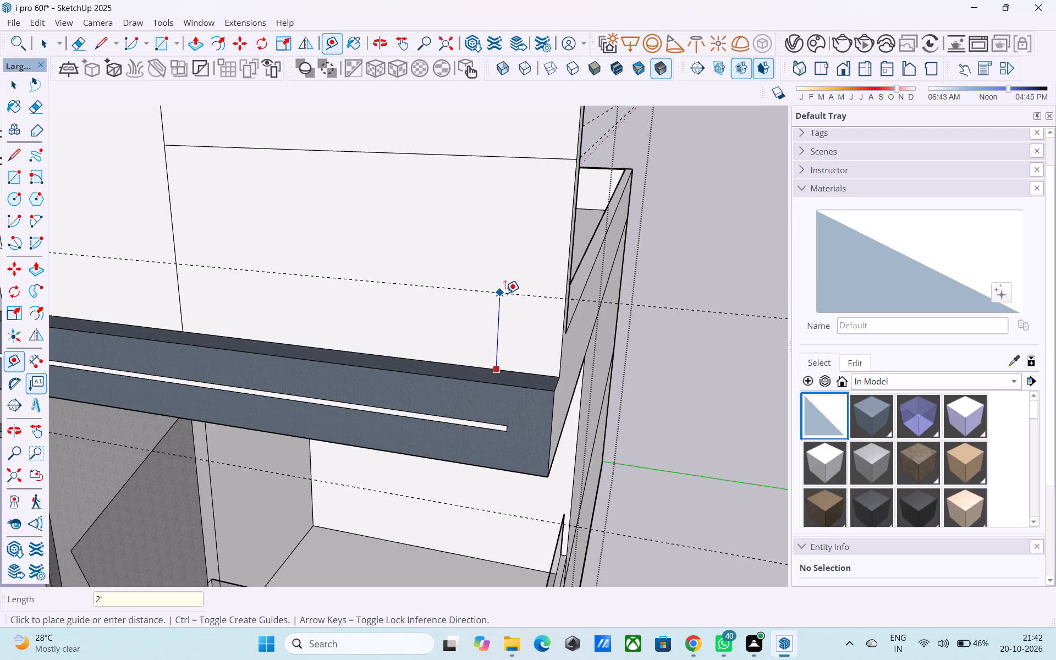
{"action": "key", "text": "BackSpace"}
{"action": "key", "text": "BackSpace"}
{"action": "type", "text": "3'"}
{"action": "key", "text": "Return"}
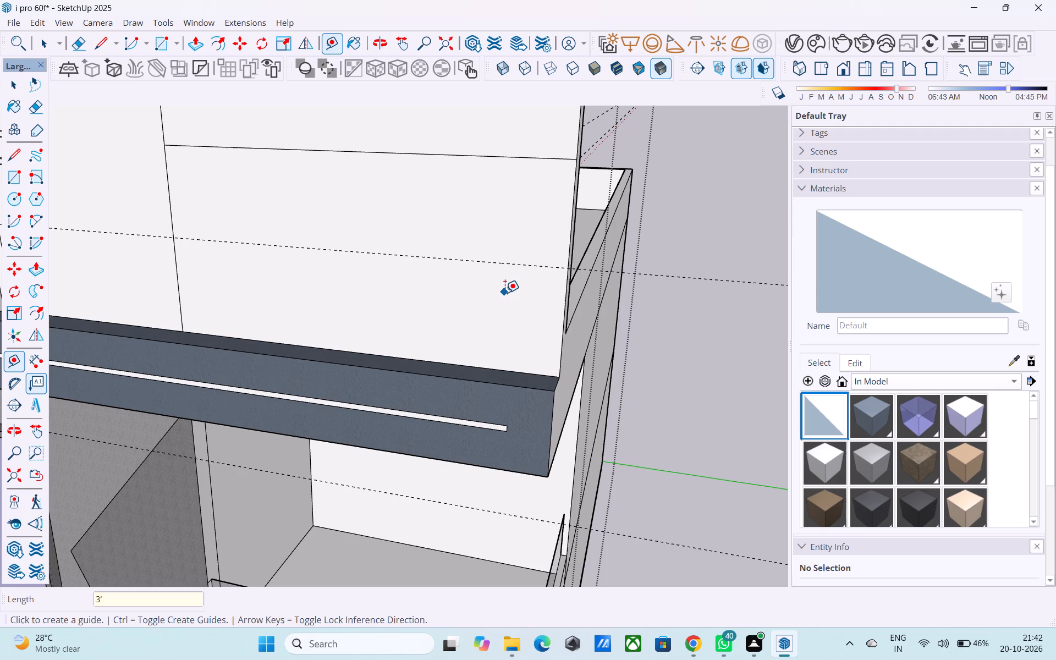
Draw a line along the 3' guide across the full width of the raised front wall.
{"action": "scroll", "coordinate": [499, 298], "scroll_direction": "down", "scroll_amount": 3}
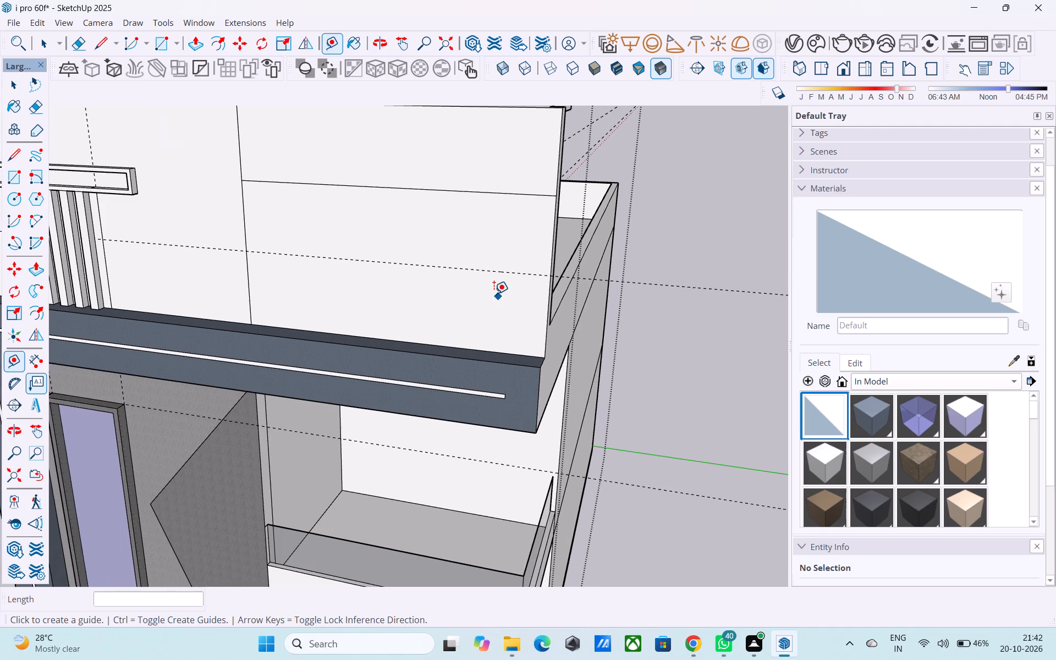
{"action": "key", "text": "l"}
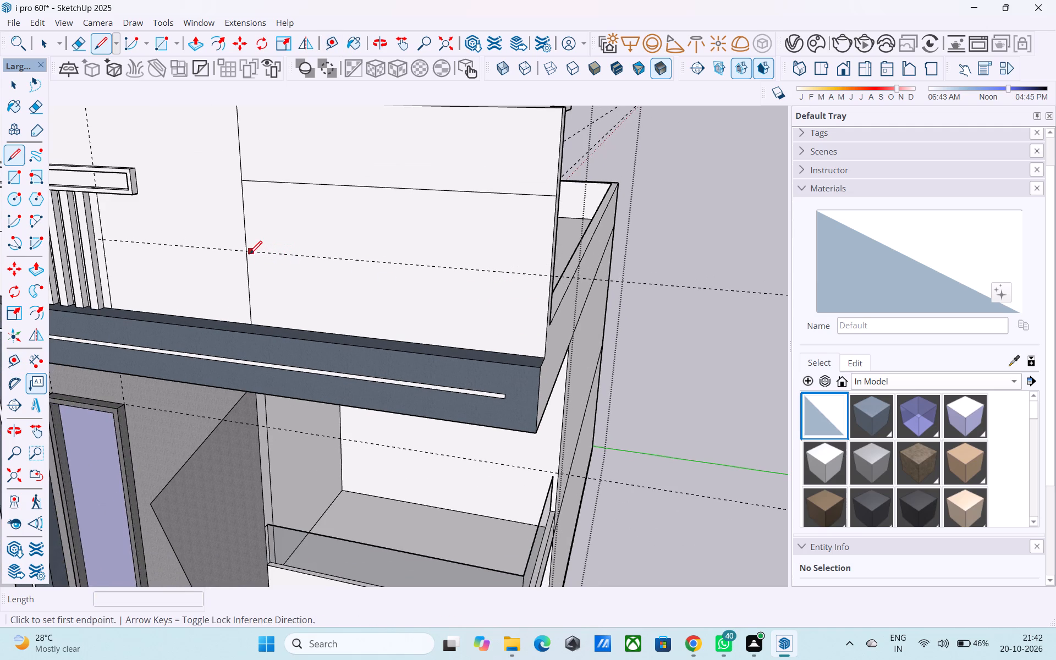
{"action": "left_click", "coordinate": [248, 255]}
{"action": "left_click", "coordinate": [554, 274]}
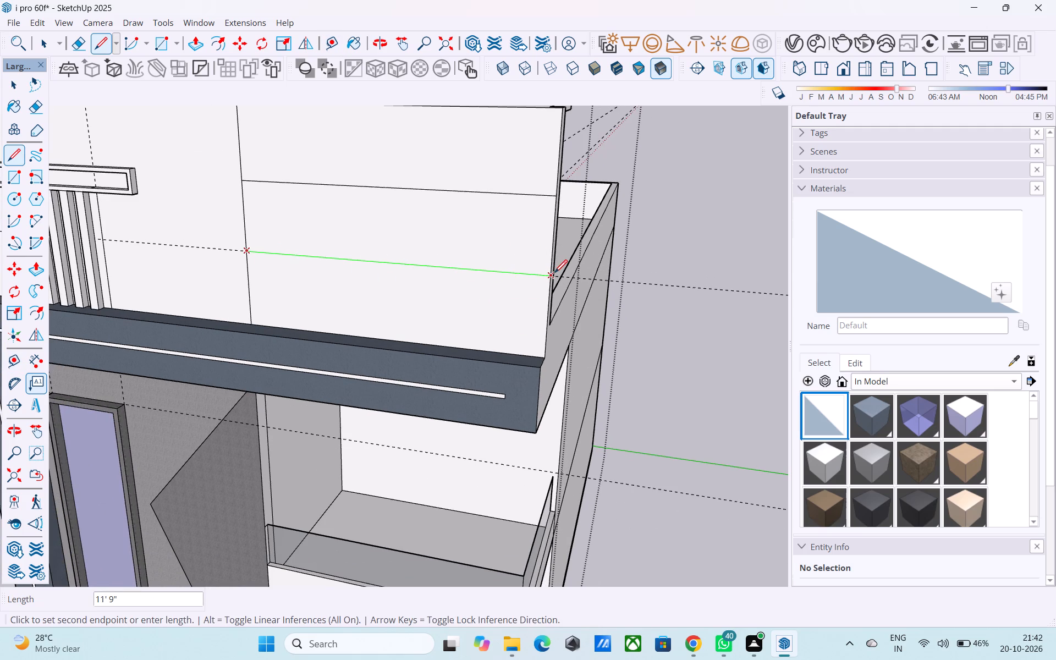
Examine the front facade and the raised rooftop wall from several angles and distances.
{"action": "scroll", "coordinate": [493, 144], "scroll_direction": "down", "scroll_amount": 5}
{"action": "middle_click_drag", "start_coordinate": [466, 184], "coordinate": [421, 360]}
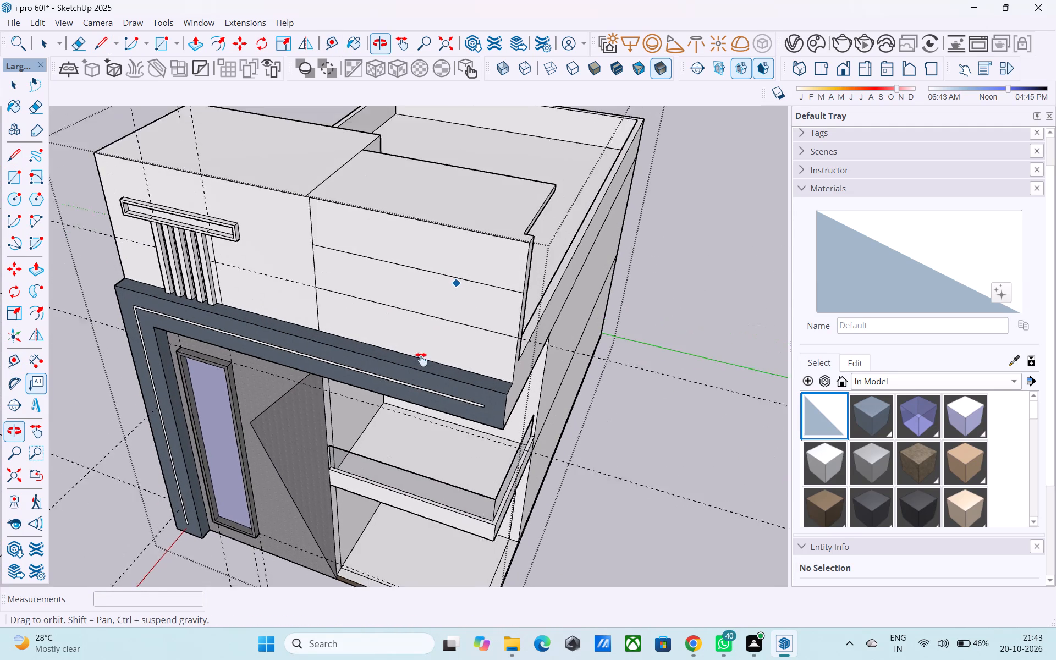
{"action": "middle_click_drag", "start_coordinate": [421, 360], "coordinate": [431, 314]}
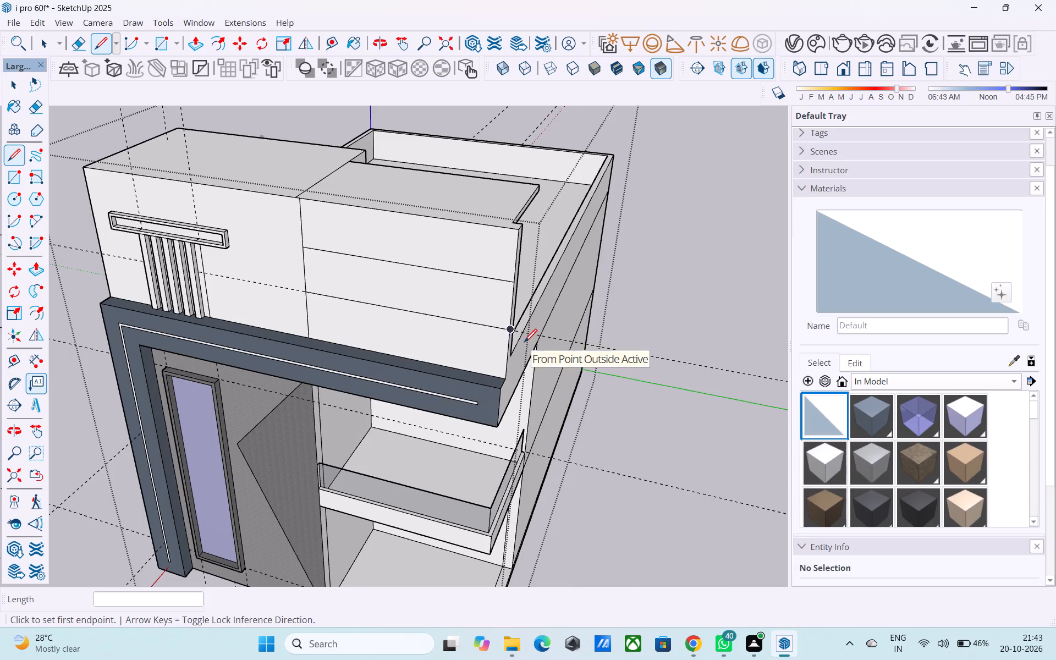
{"action": "scroll", "coordinate": [524, 343], "scroll_direction": "down", "scroll_amount": 5}
{"action": "middle_click_drag", "start_coordinate": [522, 351], "coordinate": [548, 266]}
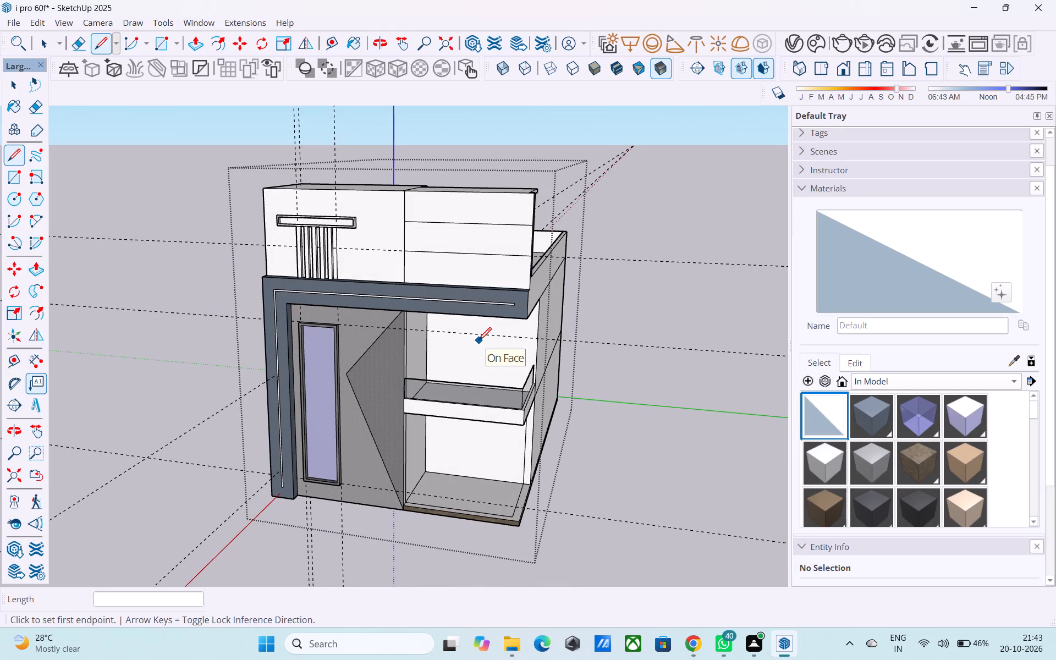
{"action": "middle_click_drag", "start_coordinate": [479, 342], "coordinate": [483, 336]}
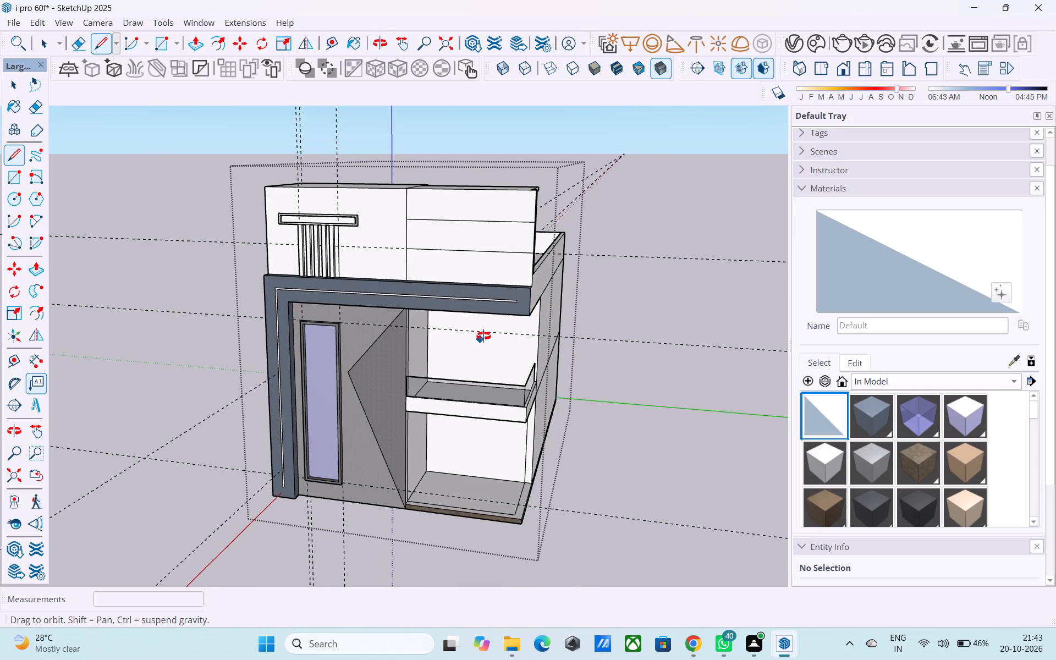
{"action": "middle_click_drag", "start_coordinate": [483, 336], "coordinate": [502, 326]}
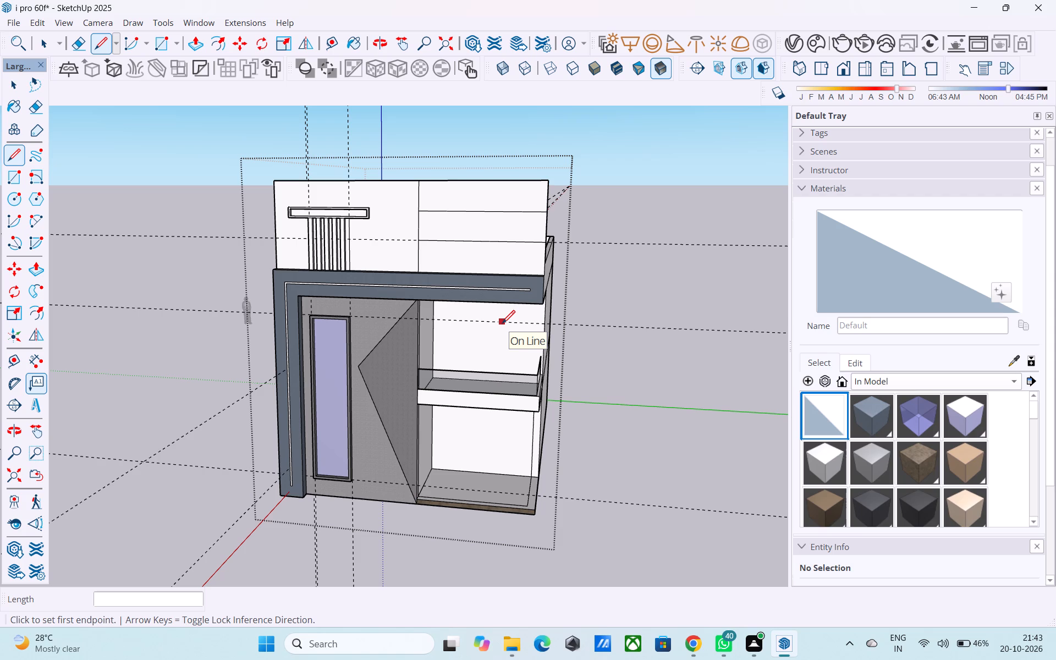
{"action": "scroll", "coordinate": [431, 329], "scroll_direction": "down", "scroll_amount": 1}
{"action": "middle_click_drag", "start_coordinate": [429, 329], "coordinate": [427, 321]}
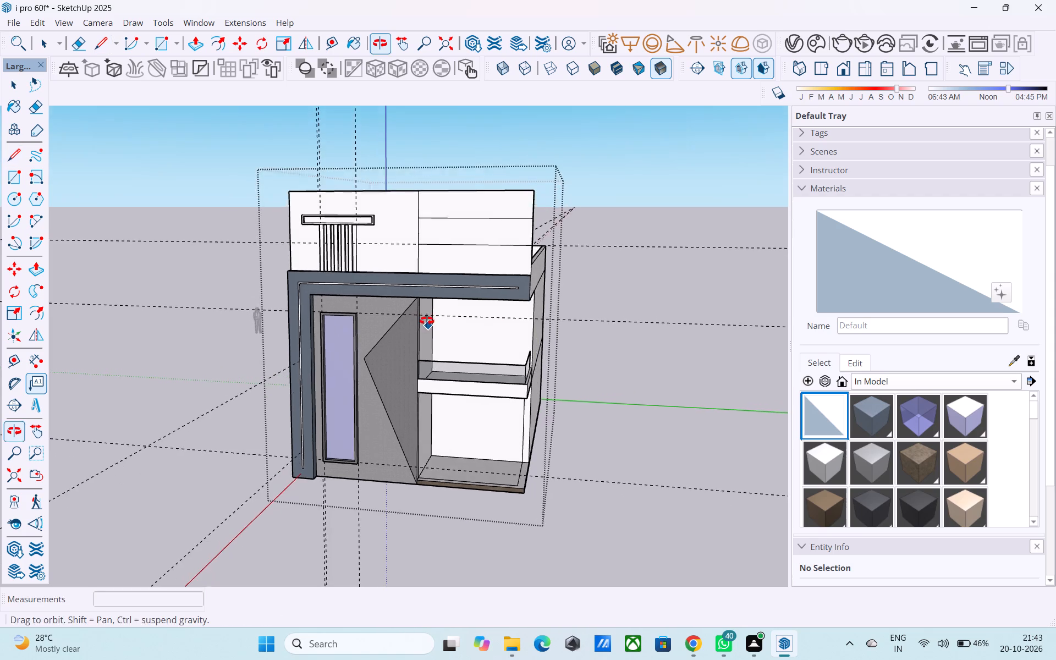
{"action": "middle_click_drag", "start_coordinate": [427, 321], "coordinate": [427, 322]}
{"action": "scroll", "coordinate": [413, 299], "scroll_direction": "down", "scroll_amount": 3}
{"action": "middle_click_drag", "start_coordinate": [411, 305], "coordinate": [455, 416]}
{"action": "scroll", "coordinate": [422, 338], "scroll_direction": "up", "scroll_amount": 4}
{"action": "middle_click_drag", "start_coordinate": [424, 347], "coordinate": [365, 237]}
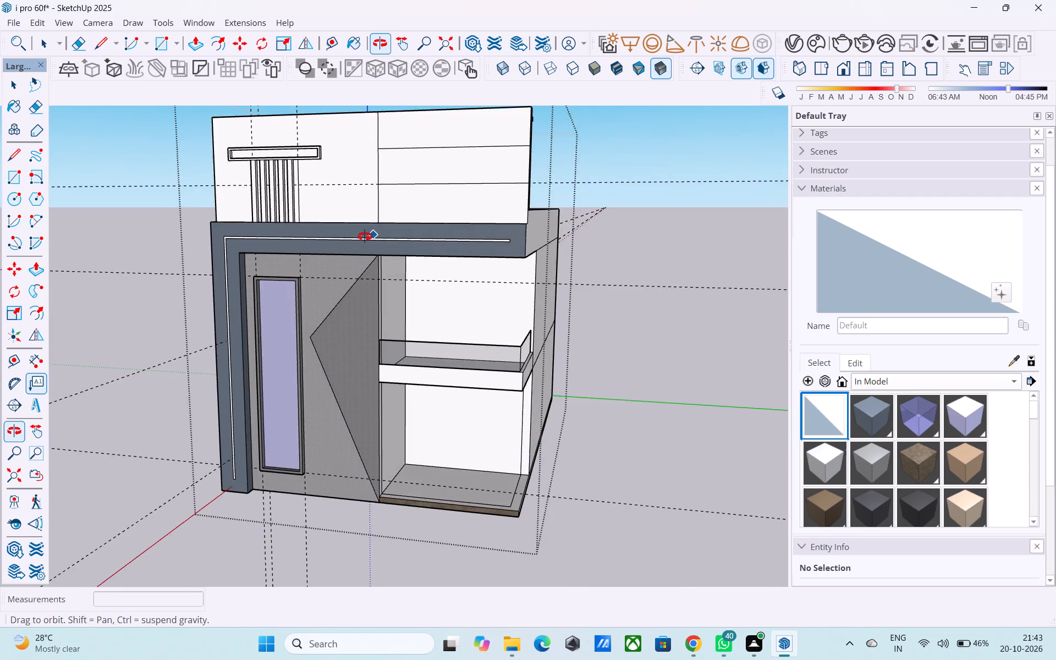
{"action": "middle_click_drag", "start_coordinate": [365, 237], "coordinate": [354, 264]}
{"action": "scroll", "coordinate": [357, 265], "scroll_direction": "up", "scroll_amount": 5}
{"action": "scroll", "coordinate": [366, 268], "scroll_direction": "down", "scroll_amount": 2}
{"action": "middle_click_drag", "start_coordinate": [361, 268], "coordinate": [251, 294]}
{"action": "scroll", "coordinate": [246, 321], "scroll_direction": "up", "scroll_amount": 3}
{"action": "middle_click_drag", "start_coordinate": [246, 322], "coordinate": [260, 316]}
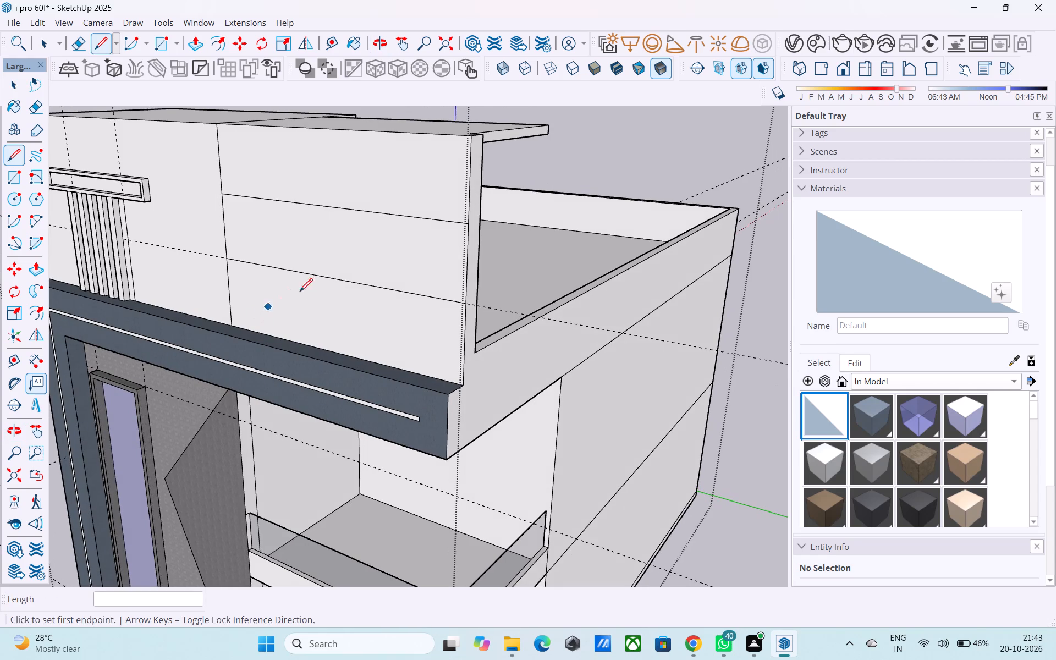
Erase the upper horizontal dividing line on the raised front wall, keeping the line at the 3' guide.
{"action": "middle_click_drag", "start_coordinate": [316, 284], "coordinate": [370, 321]}
{"action": "key", "text": "e"}
{"action": "scroll", "coordinate": [370, 321], "scroll_direction": "up", "scroll_amount": 3}
{"action": "left_click", "coordinate": [411, 221]}
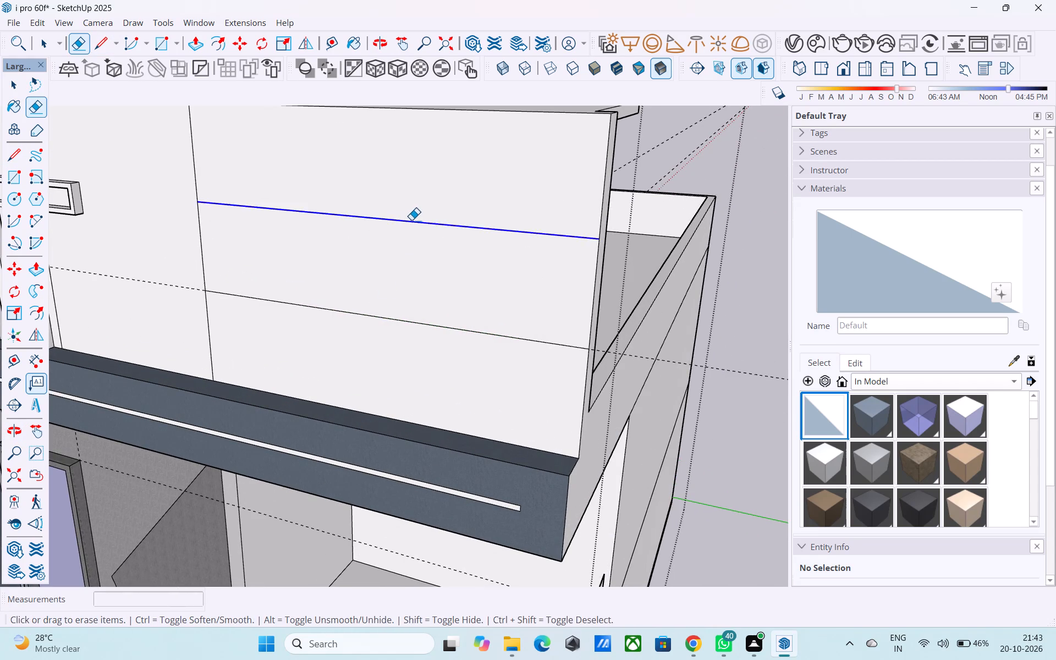
{"action": "scroll", "coordinate": [356, 315], "scroll_direction": "down", "scroll_amount": 5}
{"action": "key", "text": "space"}
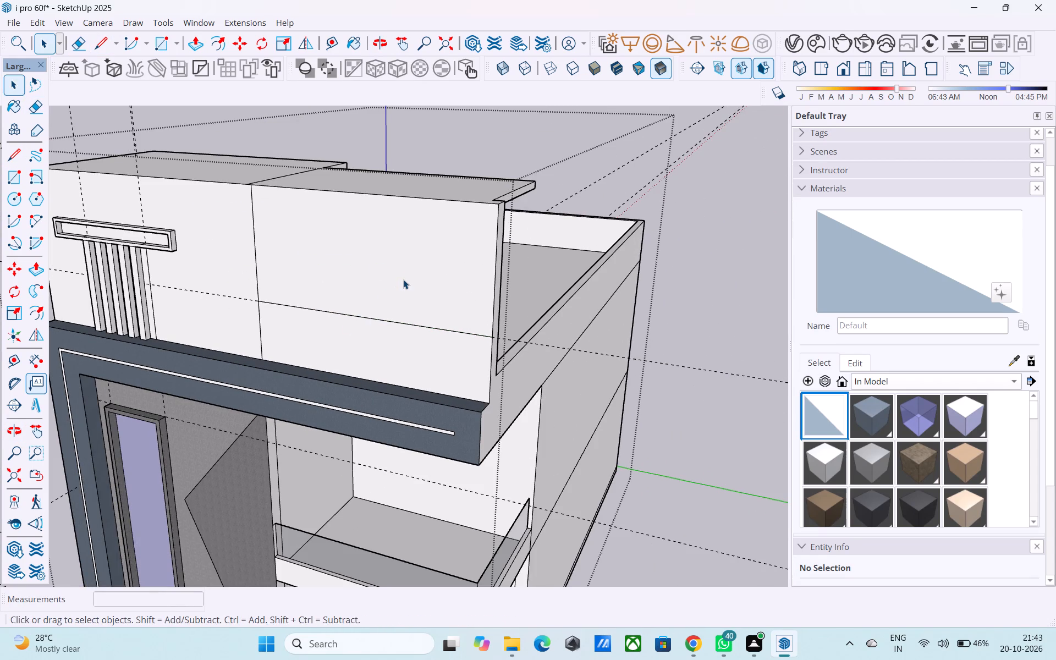
Offset the outline of the raised front wall's upper panel 6" inward.
{"action": "middle_click_drag", "start_coordinate": [403, 279], "coordinate": [438, 340], "text": "shift"}
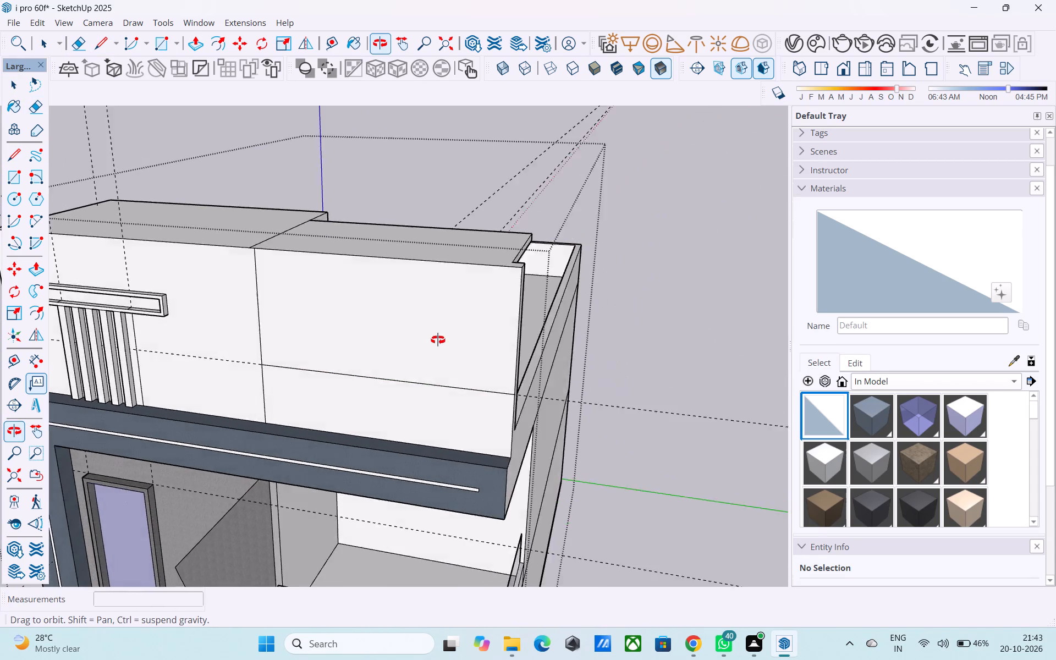
{"action": "middle_click_drag", "start_coordinate": [438, 340], "coordinate": [506, 329], "text": "shift"}
{"action": "middle_click_drag", "start_coordinate": [486, 321], "coordinate": [409, 370]}
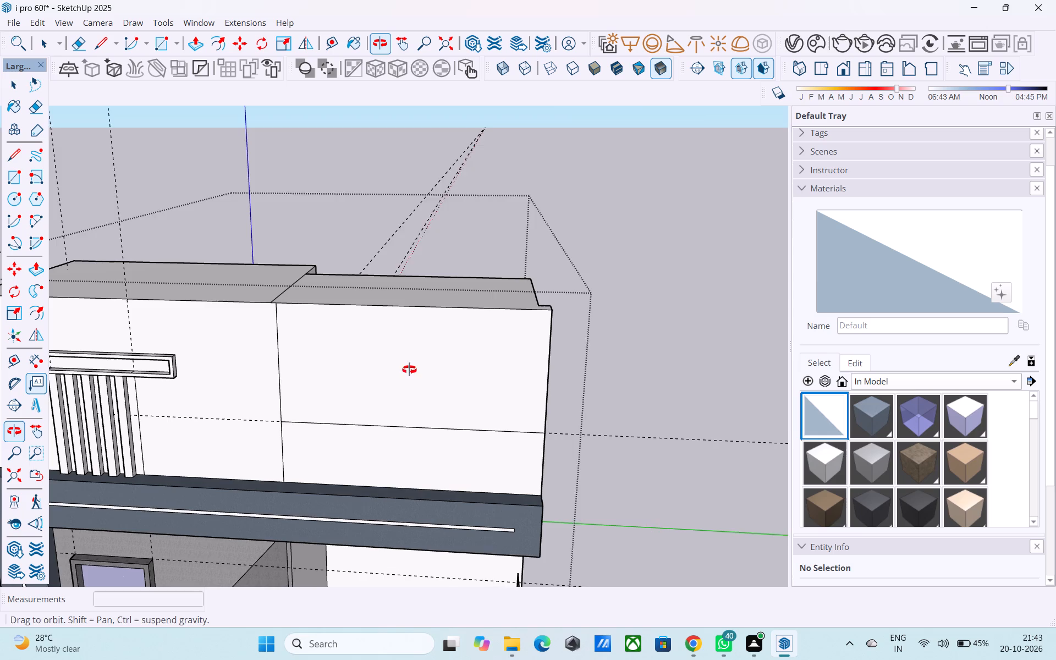
{"action": "middle_click_drag", "start_coordinate": [409, 370], "coordinate": [406, 367]}
{"action": "middle_click_drag", "start_coordinate": [491, 365], "coordinate": [443, 350]}
{"action": "middle_click_drag", "start_coordinate": [376, 342], "coordinate": [340, 339]}
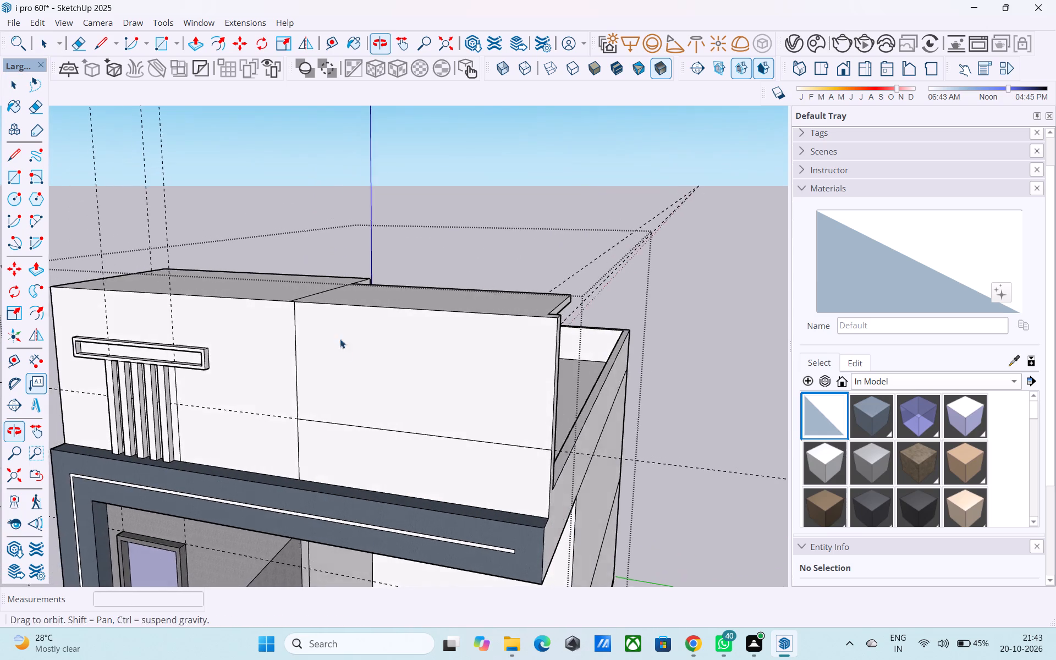
{"action": "middle_click_drag", "start_coordinate": [340, 339], "coordinate": [340, 339]}
{"action": "scroll", "coordinate": [522, 378], "scroll_direction": "up", "scroll_amount": 5}
{"action": "left_click", "coordinate": [527, 349]}
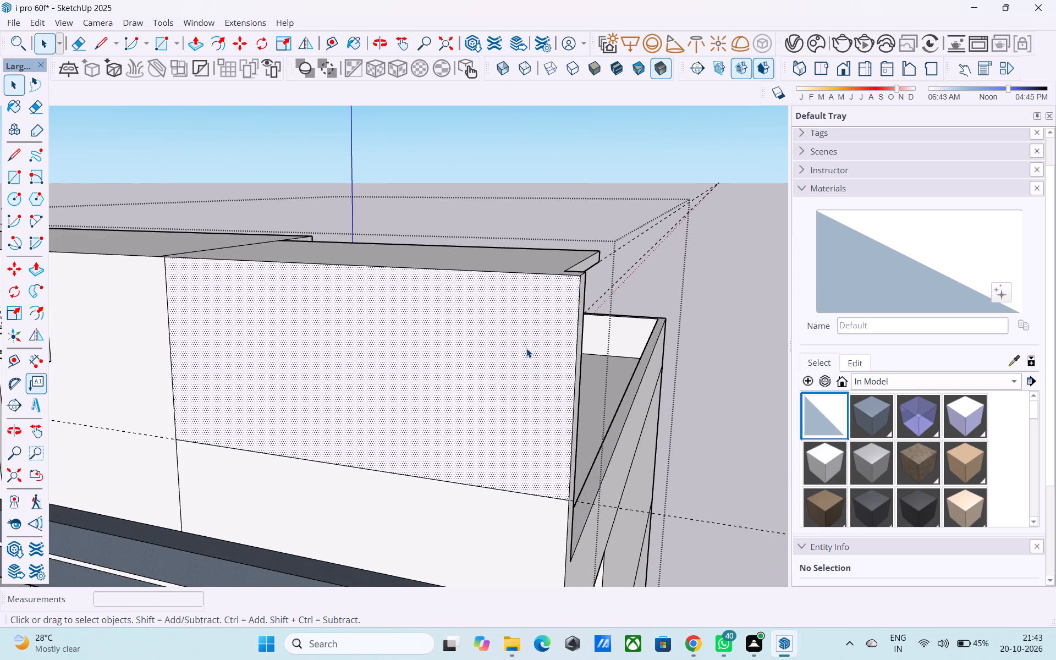
{"action": "key", "text": "f"}
{"action": "left_click", "coordinate": [525, 348]}
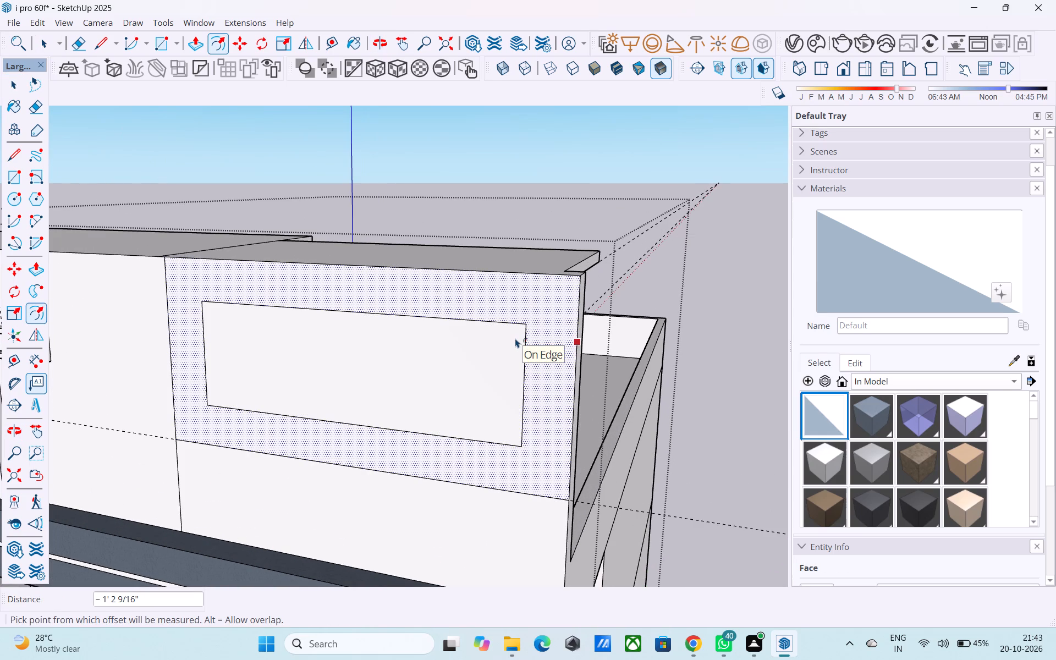
{"action": "type", "text": "6\""}
{"action": "key", "text": "Return"}
Push the inset panel on the raised front wall 9" back to cut an opening through the wall.
{"action": "middle_click_drag", "start_coordinate": [426, 369], "coordinate": [559, 402]}
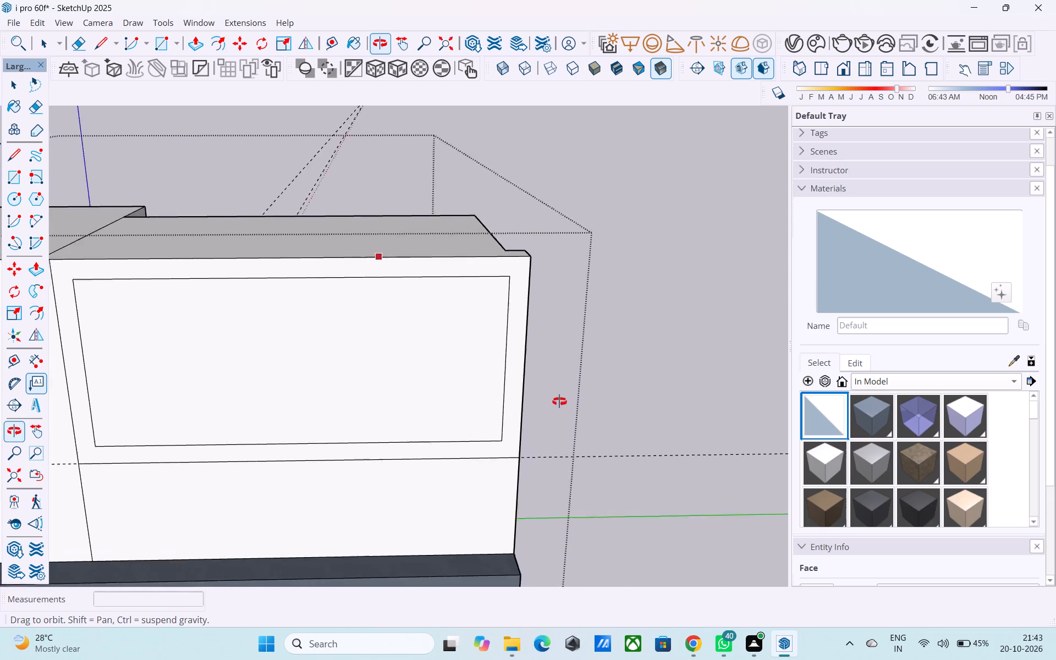
{"action": "middle_click_drag", "start_coordinate": [559, 402], "coordinate": [559, 398]}
{"action": "scroll", "coordinate": [587, 380], "scroll_direction": "down", "scroll_amount": 5}
{"action": "key", "text": "space"}
{"action": "left_click", "coordinate": [483, 378]}
{"action": "scroll", "coordinate": [483, 377], "scroll_direction": "up", "scroll_amount": 2}
{"action": "key", "text": "p"}
{"action": "left_click", "coordinate": [483, 377]}
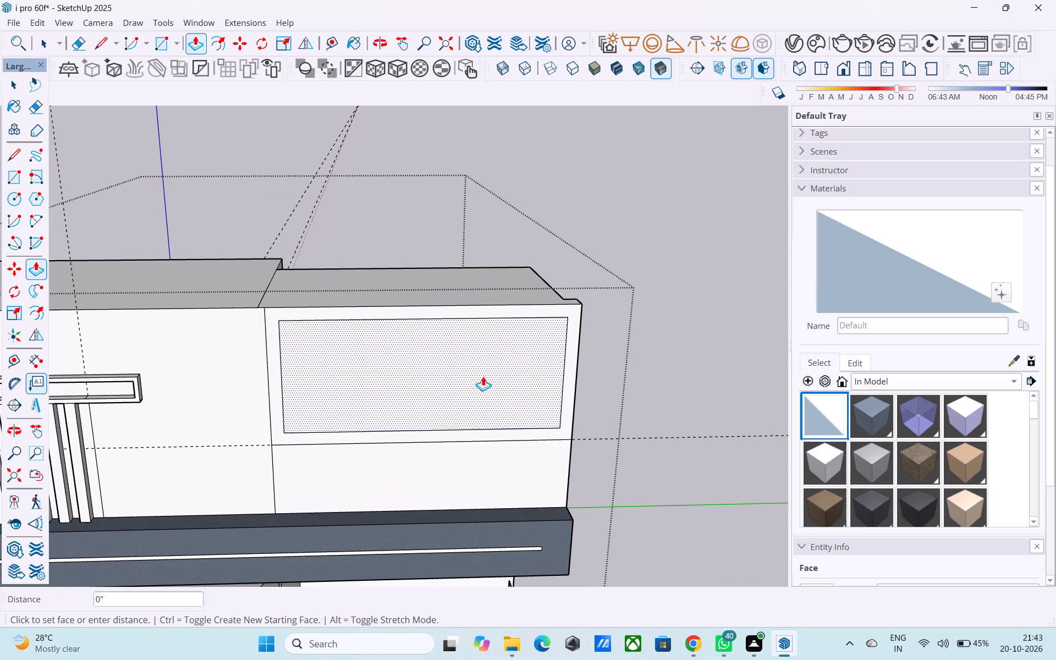
{"action": "middle_click_drag", "start_coordinate": [461, 340], "coordinate": [426, 302]}
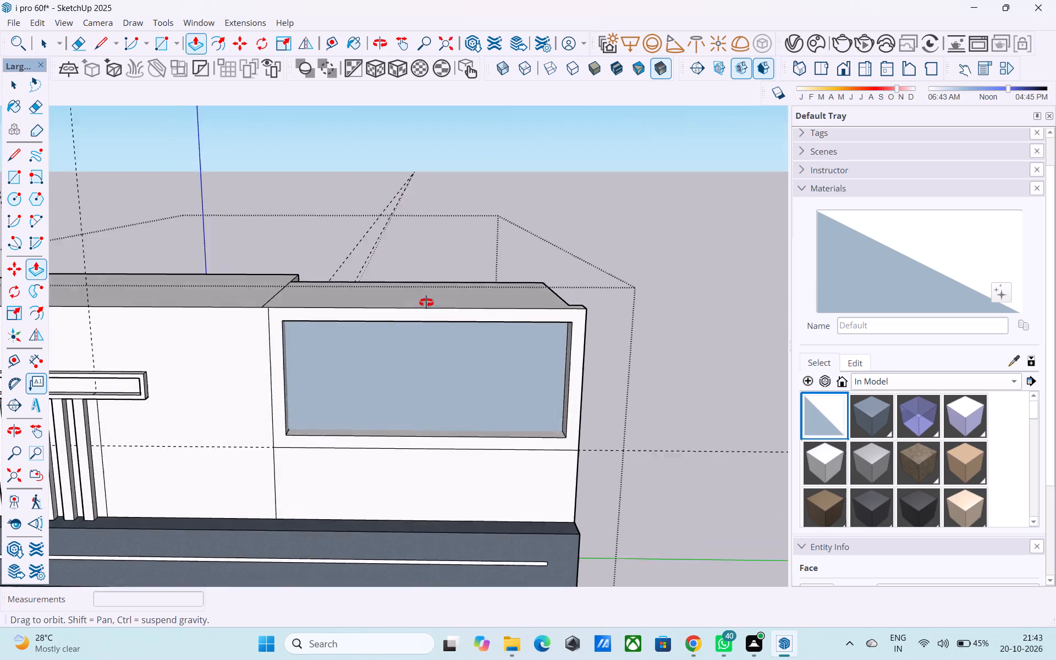
{"action": "middle_click_drag", "start_coordinate": [426, 302], "coordinate": [367, 288]}
{"action": "middle_click_drag", "start_coordinate": [430, 405], "coordinate": [334, 348]}
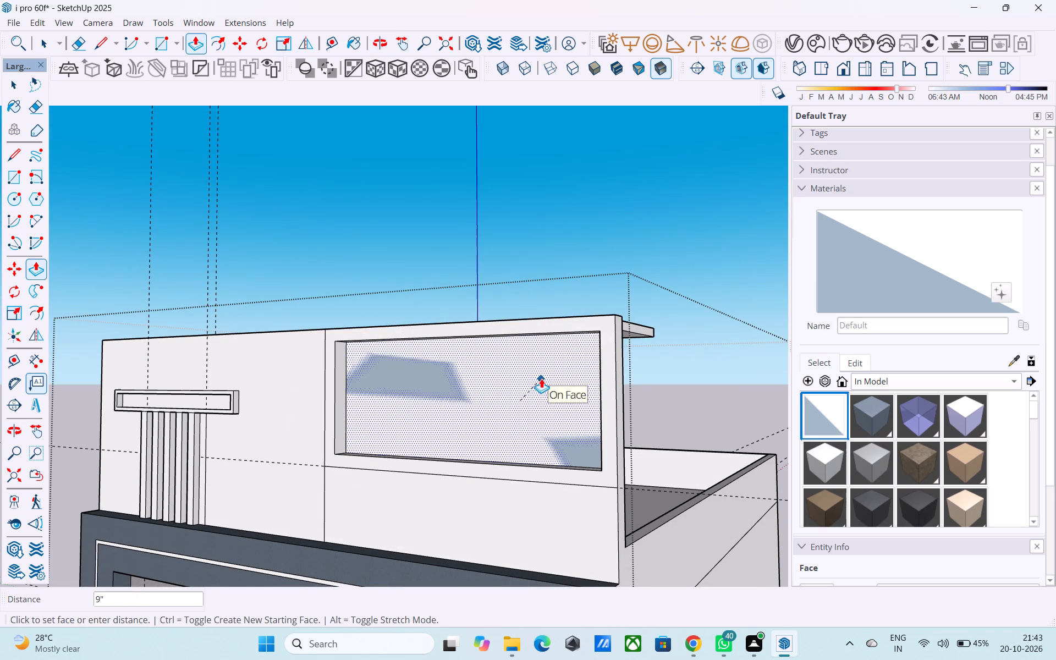
{"action": "left_click", "coordinate": [541, 378]}
Erase the horizontal line on the rooftop room's side wall beneath the roof slab.
{"action": "middle_click_drag", "start_coordinate": [541, 378], "coordinate": [290, 372]}
{"action": "scroll", "coordinate": [294, 383], "scroll_direction": "up", "scroll_amount": 3}
{"action": "key", "text": "e"}
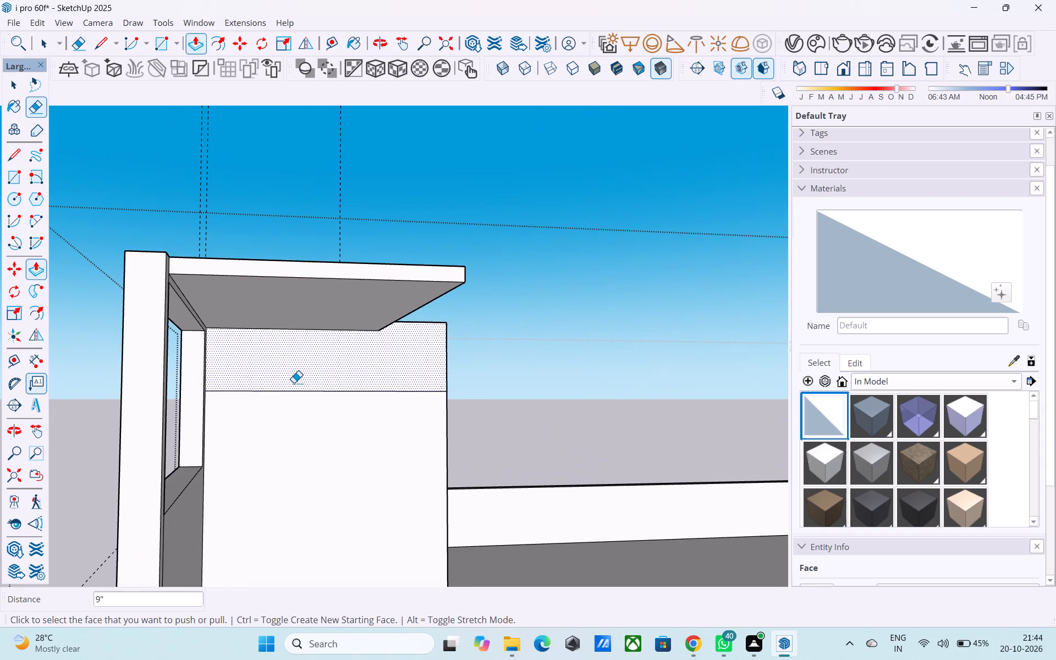
{"action": "left_click_drag", "start_coordinate": [294, 382], "coordinate": [304, 405]}
Extend the side face of the overhanging roof slab 6" outward to the end of the raised front wall.
{"action": "scroll", "coordinate": [304, 408], "scroll_direction": "down", "scroll_amount": 7}
{"action": "middle_click_drag", "start_coordinate": [302, 413], "coordinate": [450, 420]}
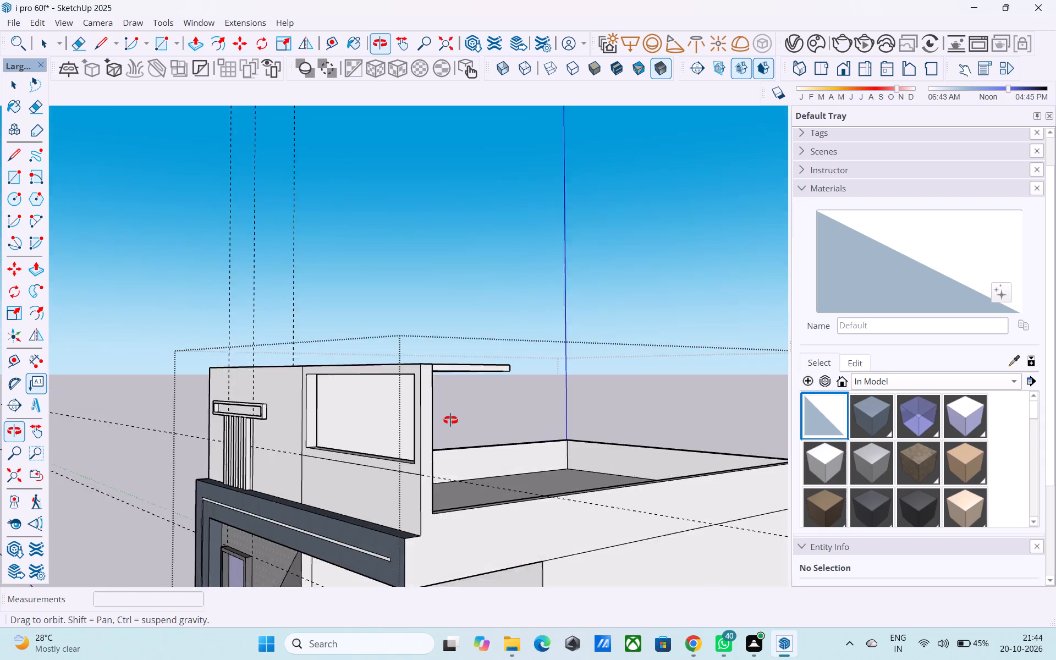
{"action": "middle_click_drag", "start_coordinate": [450, 420], "coordinate": [372, 482]}
{"action": "scroll", "coordinate": [359, 473], "scroll_direction": "up", "scroll_amount": 7}
{"action": "scroll", "coordinate": [316, 427], "scroll_direction": "down", "scroll_amount": 1}
{"action": "middle_click_drag", "start_coordinate": [294, 425], "coordinate": [202, 424]}
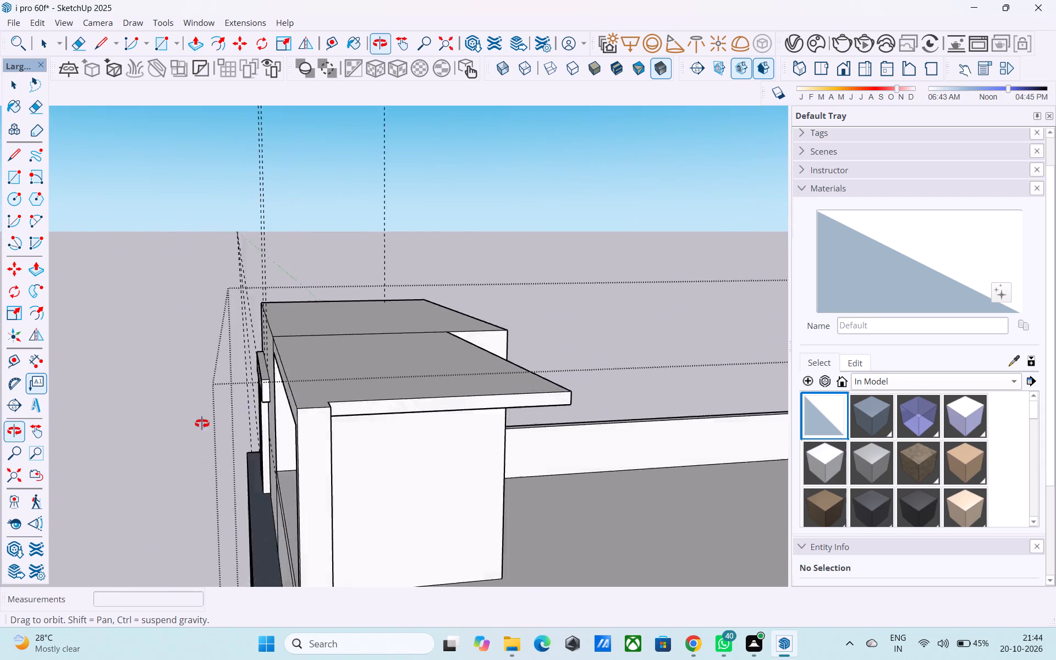
{"action": "middle_click_drag", "start_coordinate": [202, 424], "coordinate": [169, 402]}
{"action": "scroll", "coordinate": [172, 409], "scroll_direction": "down", "scroll_amount": 8}
{"action": "scroll", "coordinate": [279, 390], "scroll_direction": "down", "scroll_amount": 2}
{"action": "middle_click_drag", "start_coordinate": [287, 393], "coordinate": [258, 388]}
{"action": "scroll", "coordinate": [248, 403], "scroll_direction": "up", "scroll_amount": 9}
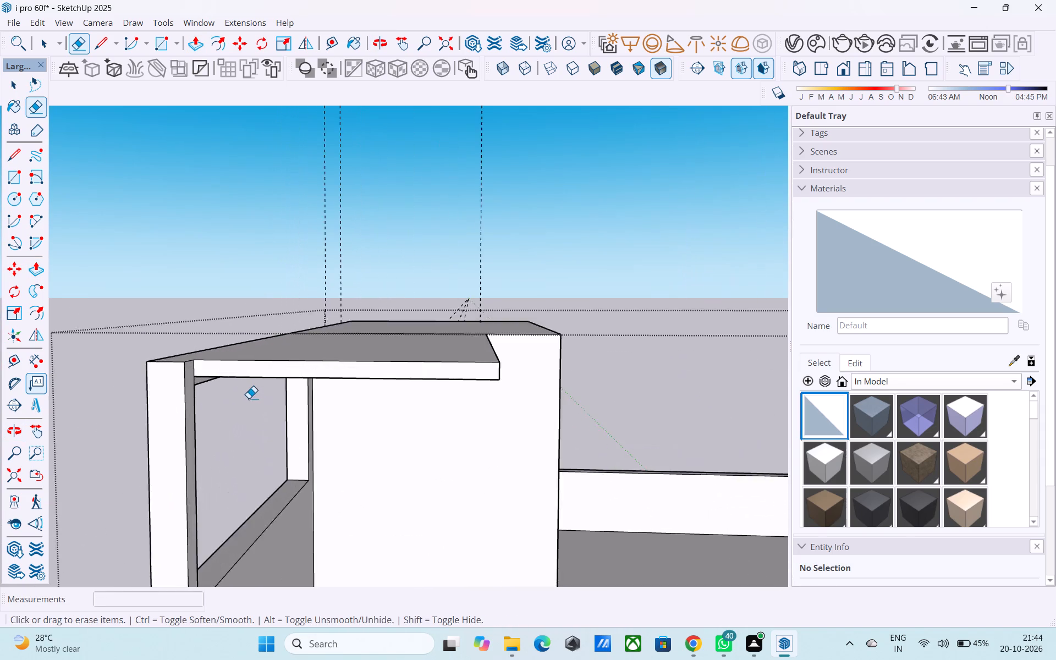
{"action": "scroll", "coordinate": [249, 398], "scroll_direction": "up", "scroll_amount": 4}
{"action": "key", "text": "space"}
{"action": "left_click", "coordinate": [249, 354]}
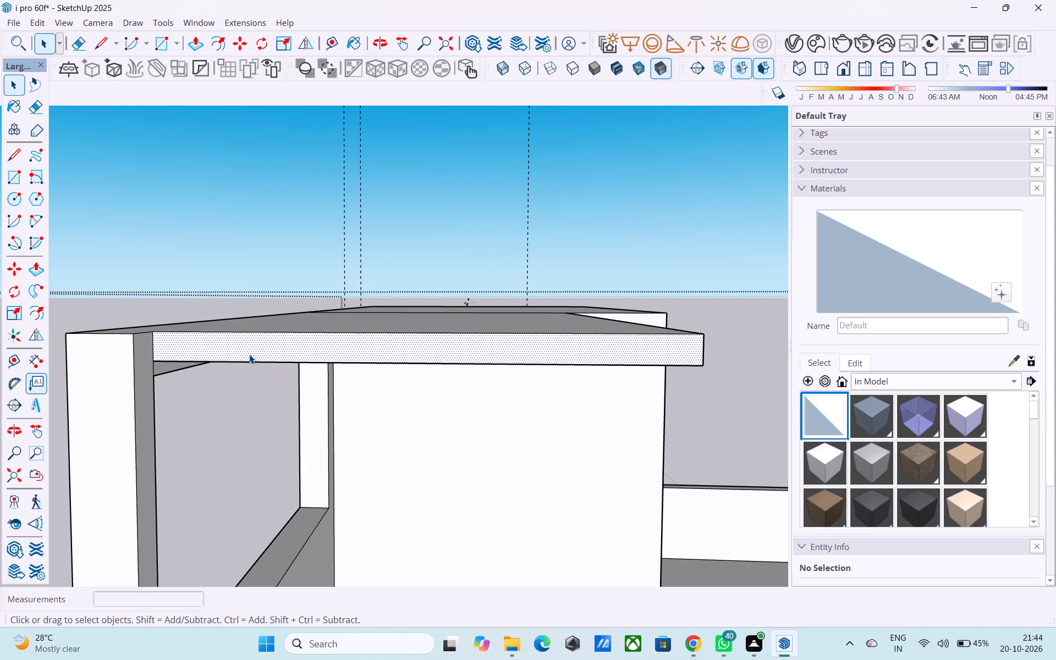
{"action": "key", "text": "p"}
{"action": "left_click", "coordinate": [249, 354]}
{"action": "left_click", "coordinate": [136, 376]}
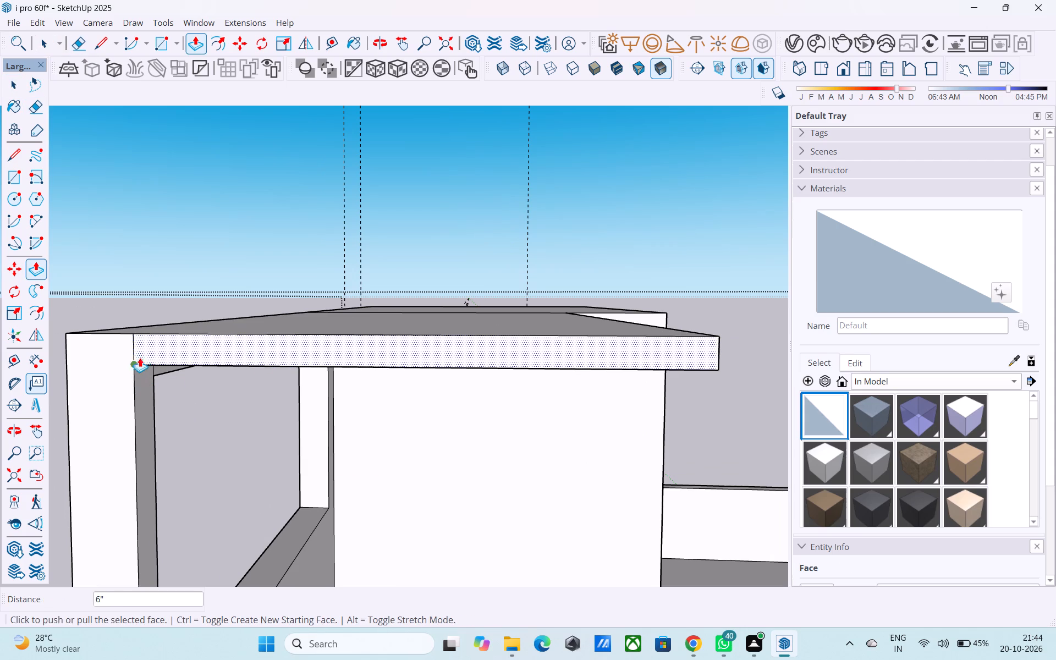
Erase the seam line between the roof slab's side face and the end of the front wall.
{"action": "key", "text": "e"}
{"action": "left_click_drag", "start_coordinate": [143, 350], "coordinate": [129, 349]}
Examine the front facade, the new wall opening and the rooftop from several angles and distances.
{"action": "middle_click_drag", "start_coordinate": [129, 351], "coordinate": [492, 354]}
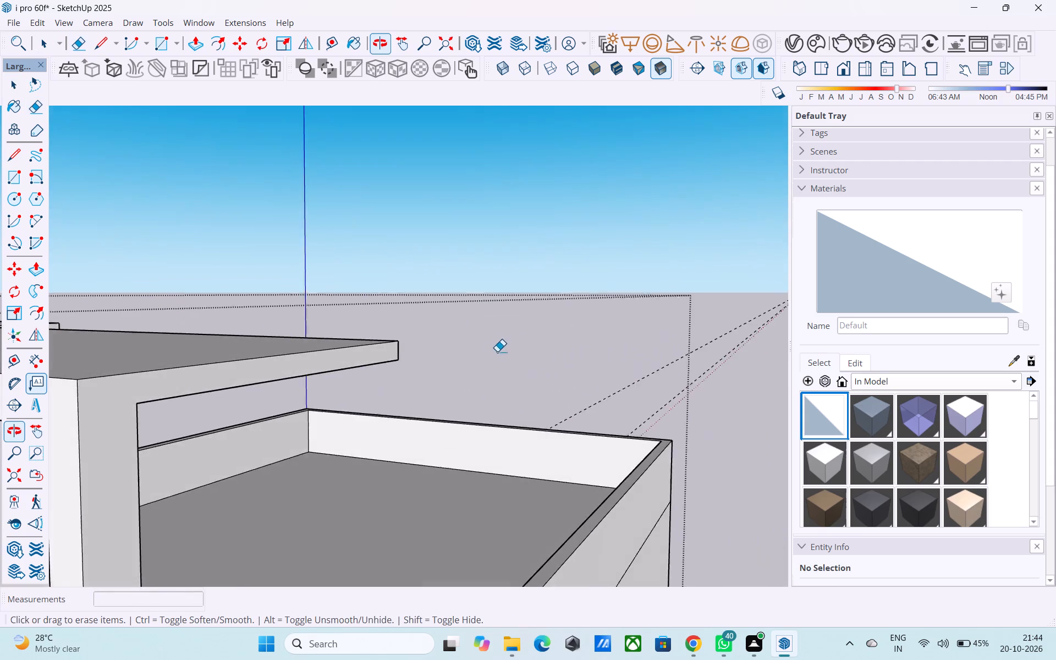
{"action": "scroll", "coordinate": [502, 344], "scroll_direction": "down", "scroll_amount": 13}
{"action": "middle_click_drag", "start_coordinate": [458, 369], "coordinate": [600, 376]}
{"action": "scroll", "coordinate": [501, 440], "scroll_direction": "up", "scroll_amount": 4}
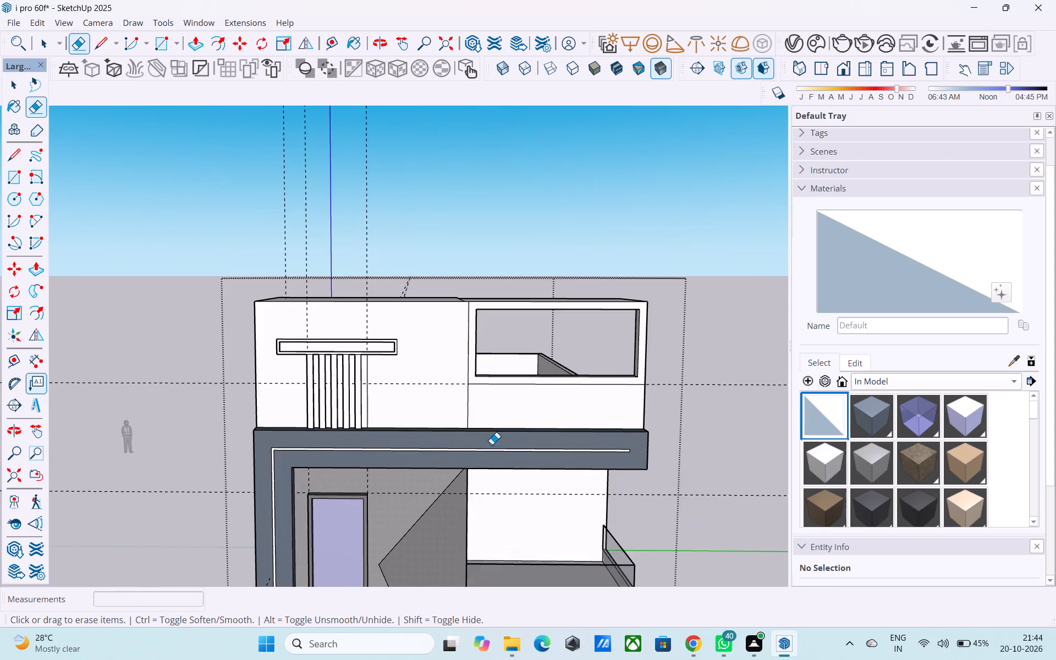
{"action": "scroll", "coordinate": [486, 435], "scroll_direction": "down", "scroll_amount": 3}
{"action": "middle_click_drag", "start_coordinate": [480, 434], "coordinate": [455, 497]}
{"action": "scroll", "coordinate": [457, 473], "scroll_direction": "down", "scroll_amount": 5}
{"action": "middle_click_drag", "start_coordinate": [445, 474], "coordinate": [439, 435]}
{"action": "scroll", "coordinate": [439, 436], "scroll_direction": "up", "scroll_amount": 5}
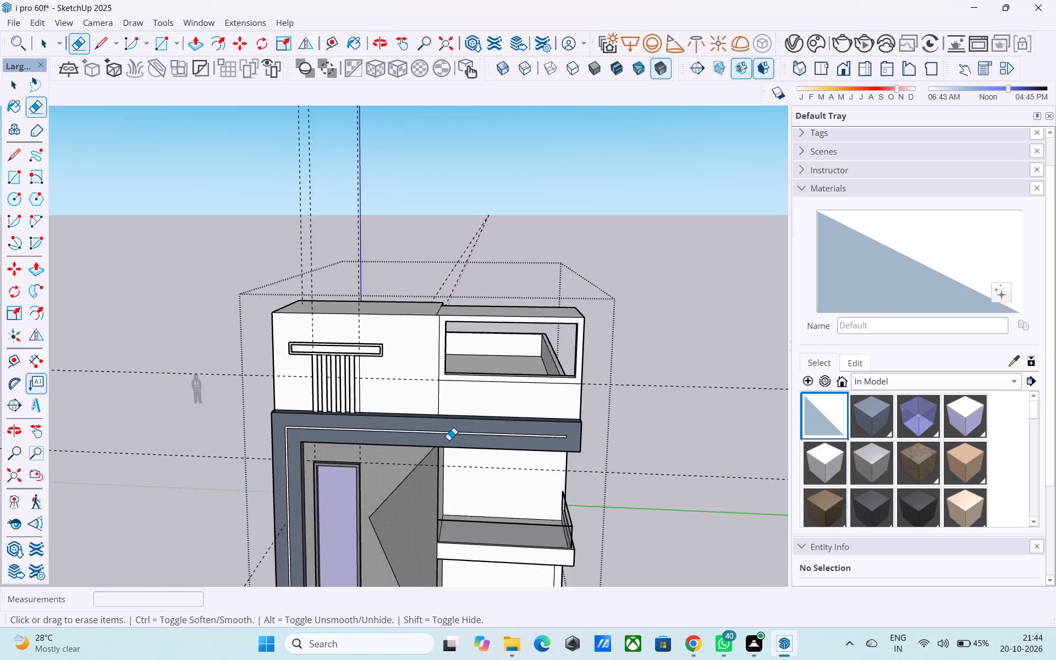
{"action": "scroll", "coordinate": [449, 440], "scroll_direction": "up", "scroll_amount": 1}
{"action": "middle_click_drag", "start_coordinate": [449, 451], "coordinate": [461, 512]}
{"action": "middle_click_drag", "start_coordinate": [402, 426], "coordinate": [436, 452]}
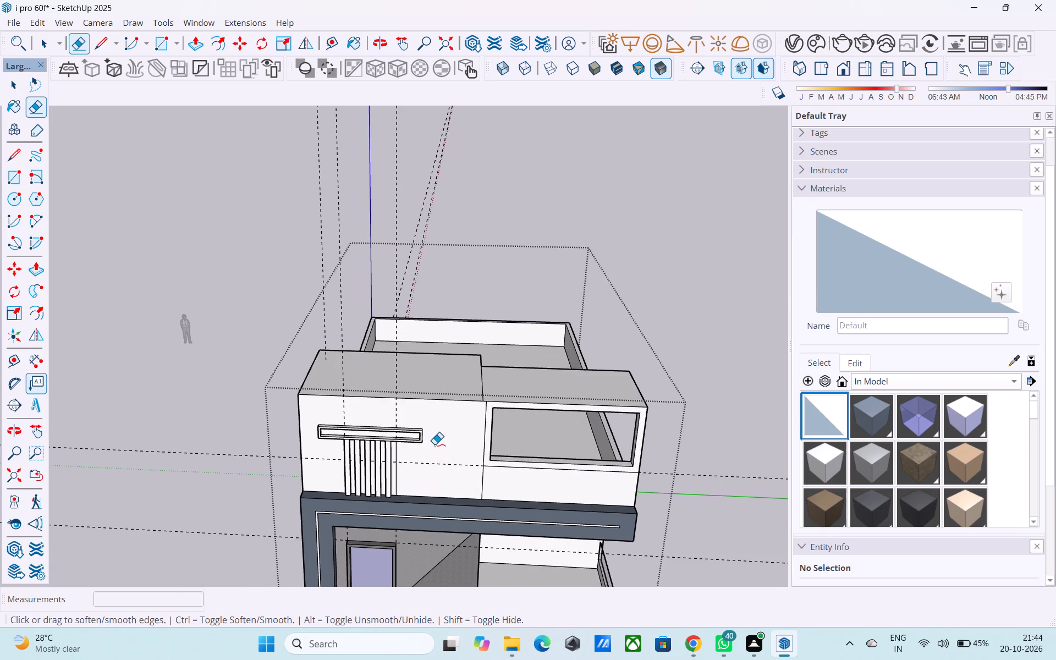
Save the model.
{"action": "key", "text": "ctrl+s"}
{"action": "left_click", "coordinate": [459, 419]}
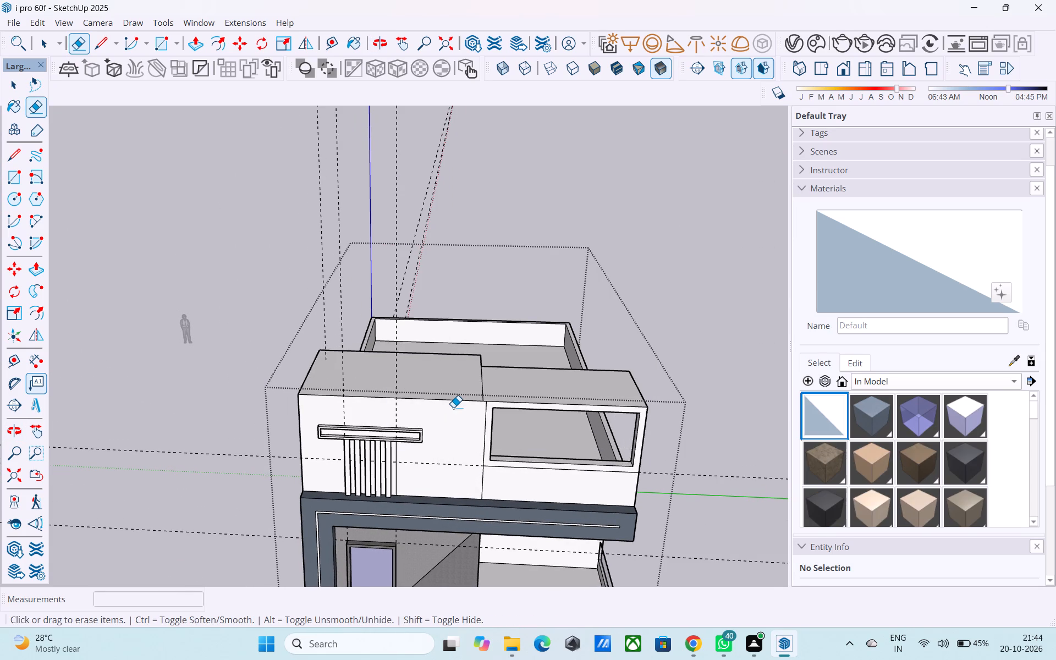
Erase the vertical line on the raised front wall below the corner of the opening.
{"action": "middle_click_drag", "start_coordinate": [455, 411], "coordinate": [412, 360]}
{"action": "scroll", "coordinate": [433, 411], "scroll_direction": "up", "scroll_amount": 5}
{"action": "left_click_drag", "start_coordinate": [435, 431], "coordinate": [428, 431]}
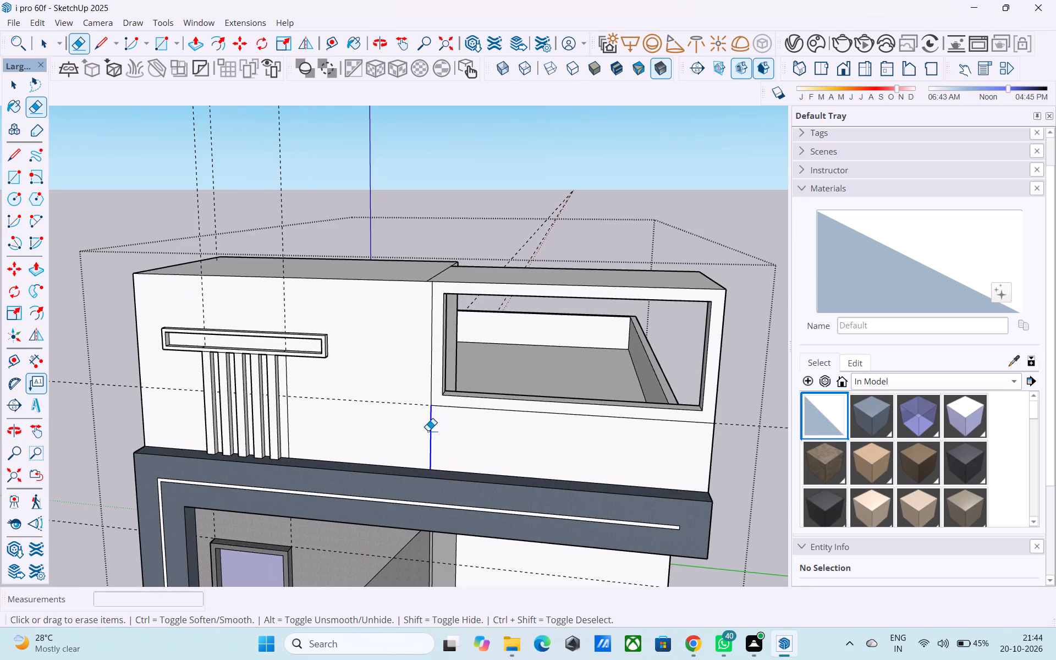
{"action": "left_click_drag", "start_coordinate": [428, 431], "coordinate": [427, 432]}
Erase the horizontal line across the upper part of the rooftop room's side wall, on the finned side.
{"action": "scroll", "coordinate": [427, 432], "scroll_direction": "down", "scroll_amount": 3}
{"action": "middle_click_drag", "start_coordinate": [427, 432], "coordinate": [730, 394]}
{"action": "middle_click_drag", "start_coordinate": [614, 402], "coordinate": [533, 372]}
{"action": "middle_click_drag", "start_coordinate": [522, 376], "coordinate": [426, 443], "text": "shift"}
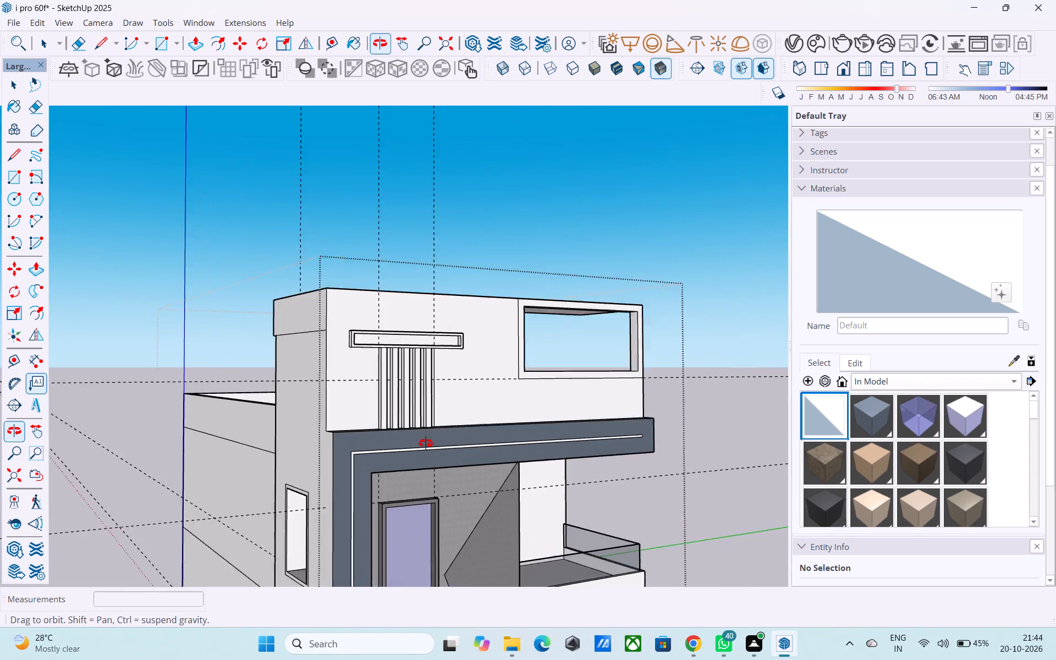
{"action": "middle_click_drag", "start_coordinate": [426, 443], "coordinate": [586, 419], "text": "shift"}
{"action": "scroll", "coordinate": [512, 313], "scroll_direction": "up", "scroll_amount": 8}
{"action": "middle_click_drag", "start_coordinate": [509, 312], "coordinate": [598, 167]}
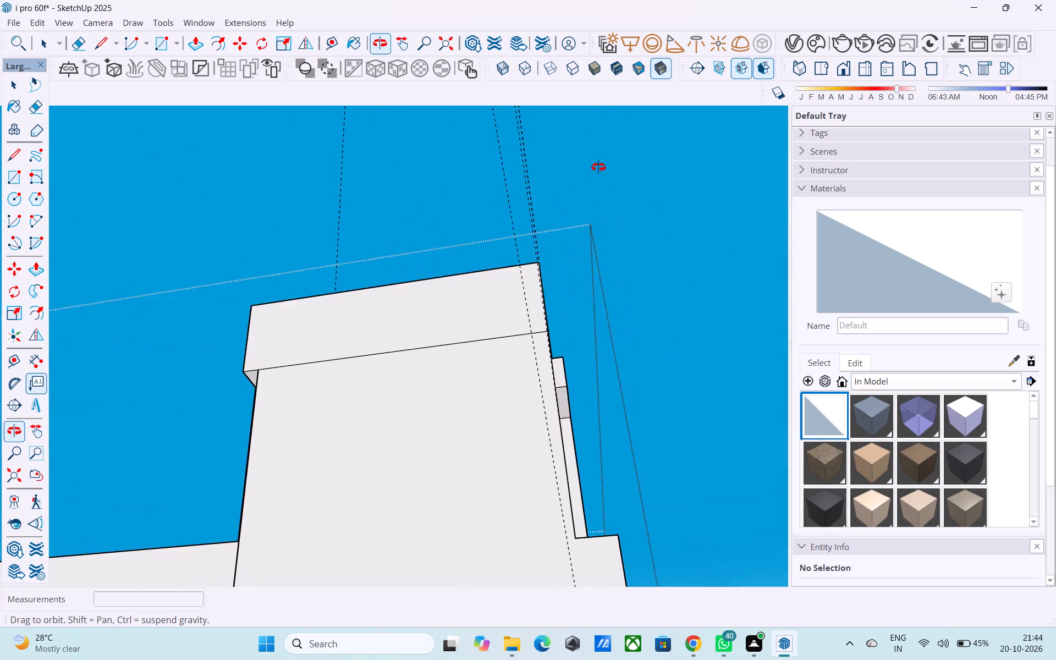
{"action": "middle_click_drag", "start_coordinate": [598, 167], "coordinate": [573, 280]}
{"action": "left_click_drag", "start_coordinate": [518, 294], "coordinate": [505, 343]}
Draw a line about 8' 9" long across the side wall, from the top of the dark frame to the wall's rear edge.
{"action": "middle_click_drag", "start_coordinate": [504, 349], "coordinate": [378, 479]}
{"action": "scroll", "coordinate": [372, 392], "scroll_direction": "down", "scroll_amount": 6}
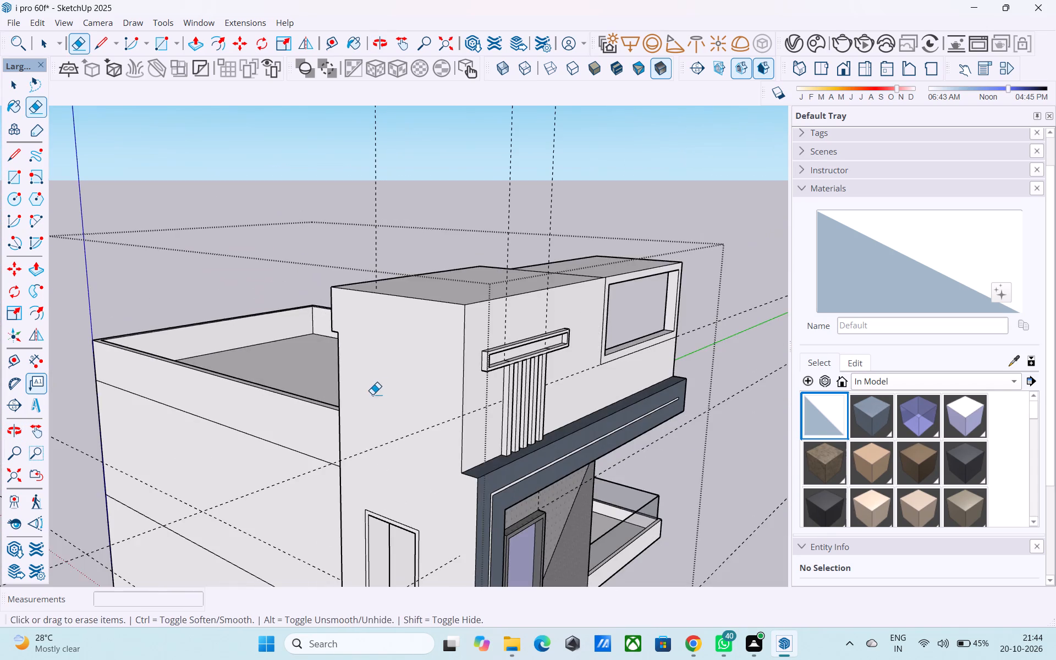
{"action": "middle_click_drag", "start_coordinate": [551, 371], "coordinate": [474, 377]}
{"action": "middle_click_drag", "start_coordinate": [475, 353], "coordinate": [542, 321]}
{"action": "scroll", "coordinate": [537, 330], "scroll_direction": "down", "scroll_amount": 1}
{"action": "middle_click_drag", "start_coordinate": [537, 330], "coordinate": [601, 329]}
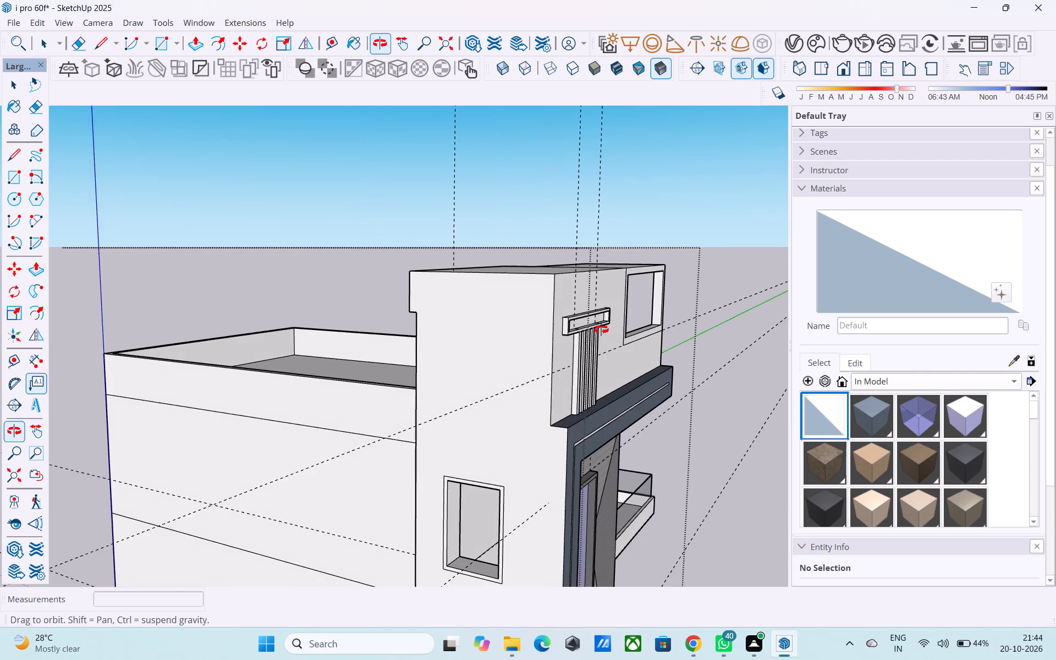
{"action": "middle_click_drag", "start_coordinate": [601, 329], "coordinate": [602, 331]}
{"action": "scroll", "coordinate": [569, 375], "scroll_direction": "up", "scroll_amount": 1}
{"action": "scroll", "coordinate": [552, 443], "scroll_direction": "up", "scroll_amount": 1}
{"action": "middle_click", "coordinate": [549, 443]}
{"action": "scroll", "coordinate": [546, 443], "scroll_direction": "up", "scroll_amount": 1}
{"action": "key", "text": "l"}
{"action": "scroll", "coordinate": [546, 443], "scroll_direction": "up", "scroll_amount": 2}
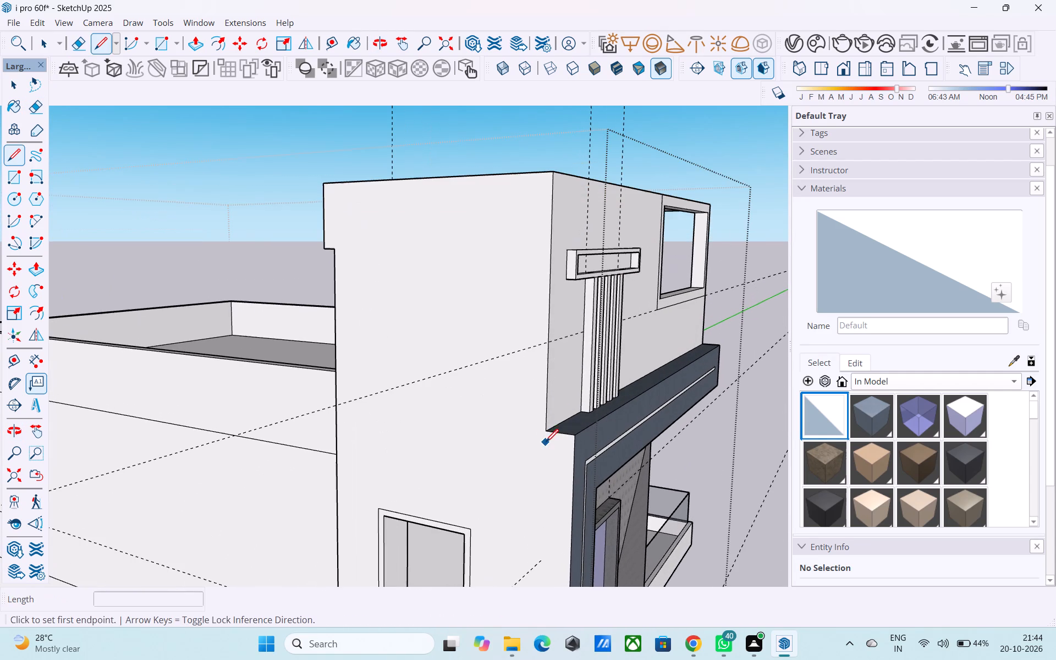
{"action": "left_click", "coordinate": [548, 428]}
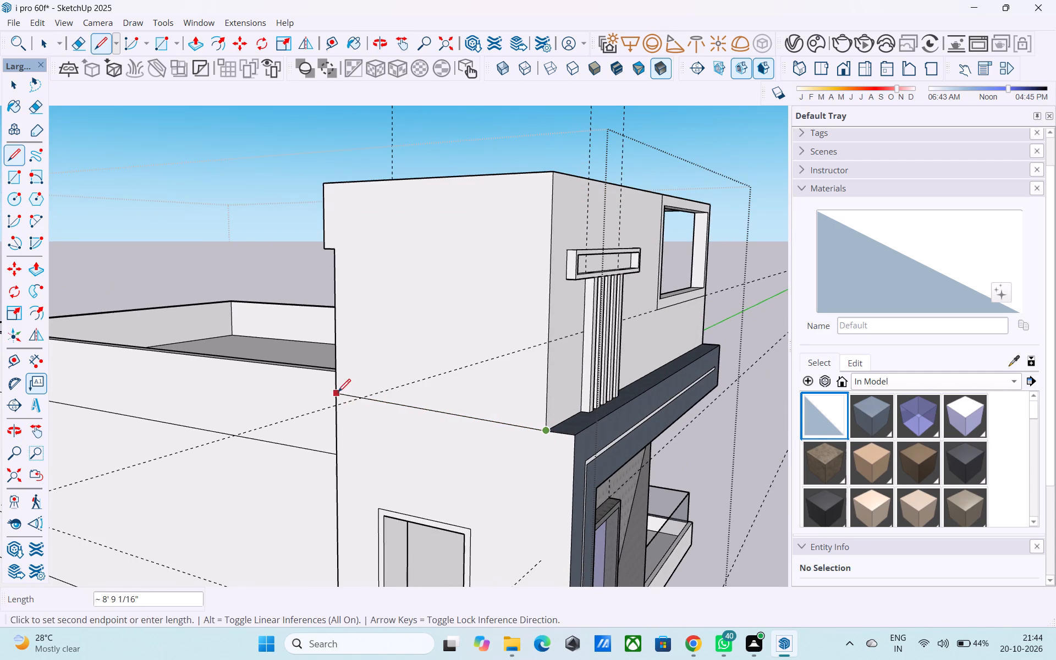
{"action": "left_click", "coordinate": [336, 400]}
Push the frame of the upper side window 4" outward.
{"action": "scroll", "coordinate": [344, 410], "scroll_direction": "down", "scroll_amount": 3}
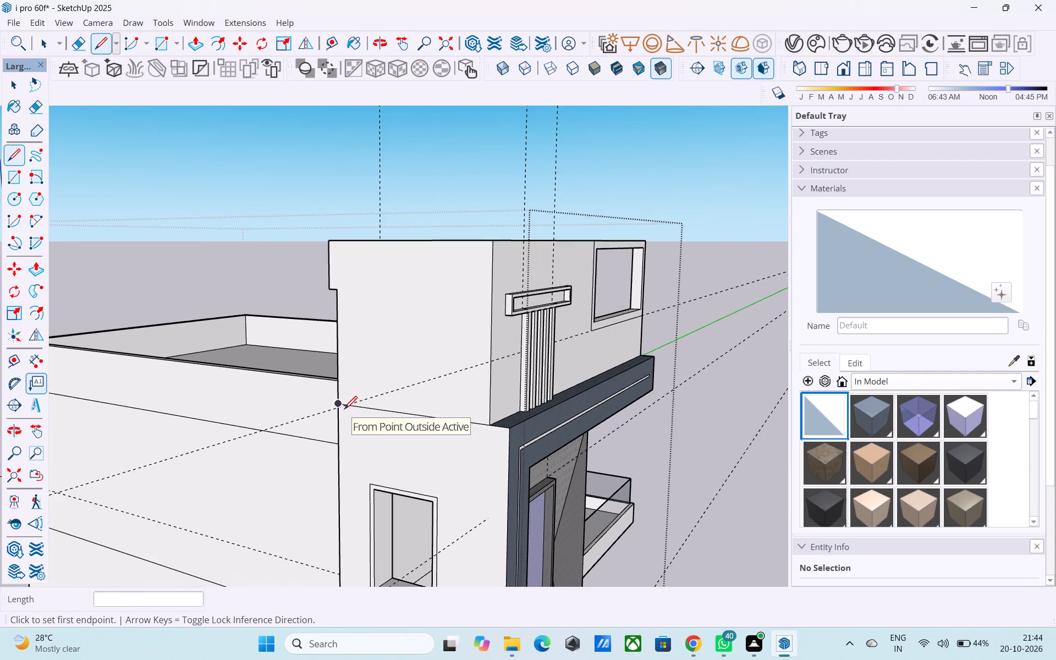
{"action": "middle_click_drag", "start_coordinate": [344, 410], "coordinate": [328, 348]}
{"action": "scroll", "coordinate": [331, 334], "scroll_direction": "down", "scroll_amount": 4}
{"action": "scroll", "coordinate": [381, 419], "scroll_direction": "up", "scroll_amount": 1}
{"action": "scroll", "coordinate": [381, 423], "scroll_direction": "down", "scroll_amount": 2}
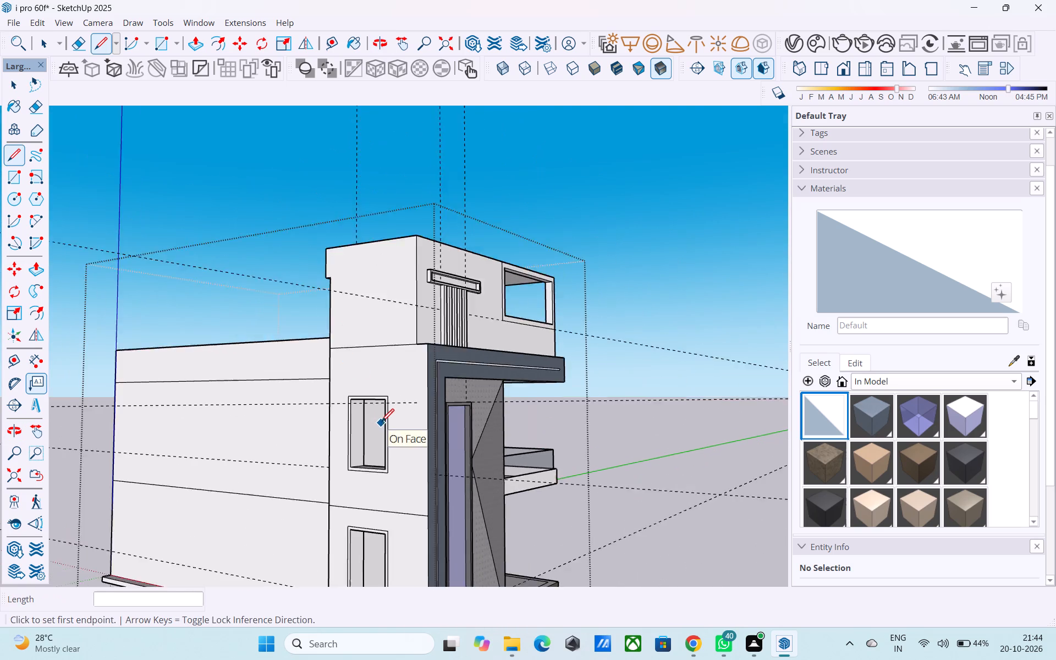
{"action": "scroll", "coordinate": [381, 423], "scroll_direction": "down", "scroll_amount": 2}
{"action": "key", "text": "space"}
{"action": "scroll", "coordinate": [382, 423], "scroll_direction": "up", "scroll_amount": 5}
{"action": "key", "text": "p"}
{"action": "scroll", "coordinate": [383, 424], "scroll_direction": "up", "scroll_amount": 6}
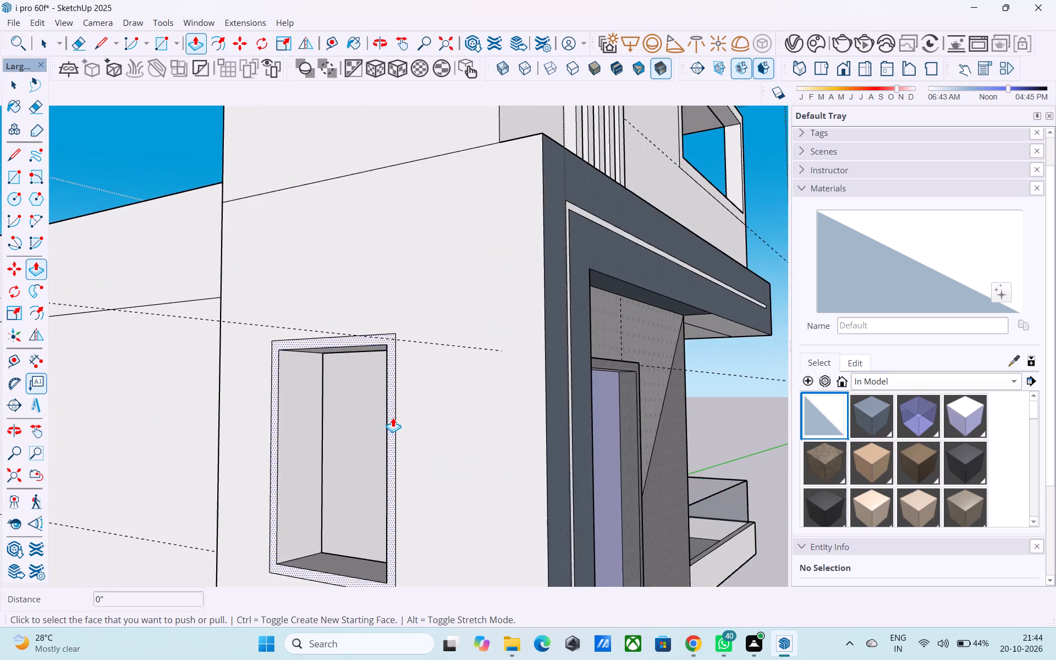
{"action": "scroll", "coordinate": [393, 417], "scroll_direction": "up", "scroll_amount": 3}
{"action": "left_click", "coordinate": [393, 417]}
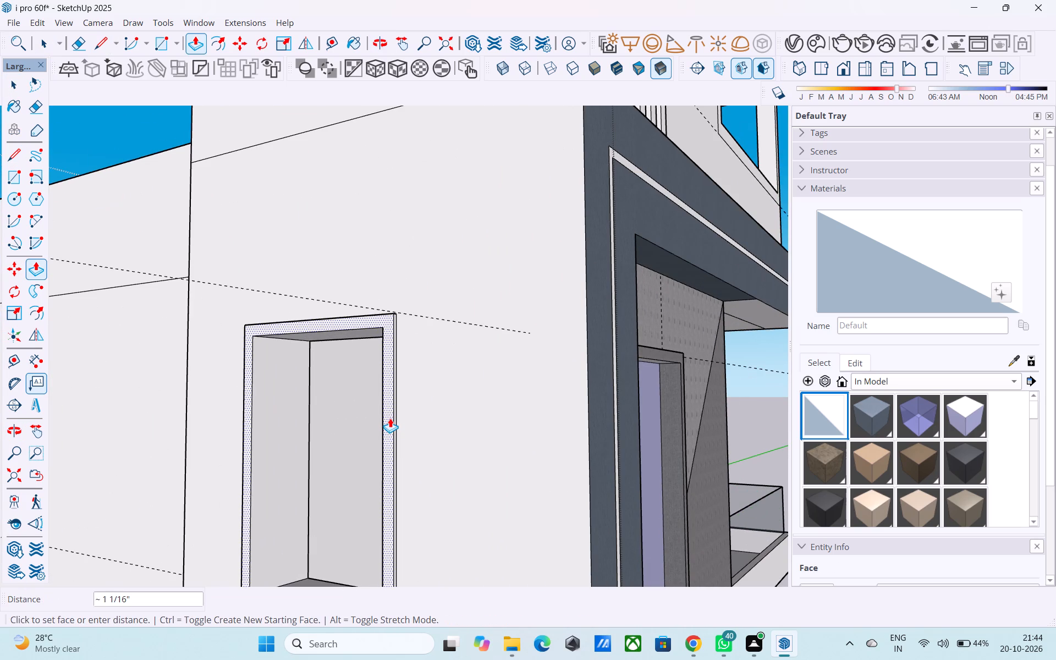
{"action": "type", "text": "4\""}
{"action": "key", "text": "Return"}
Push the frame of the lower side window outward by the same 4".
{"action": "scroll", "coordinate": [445, 333], "scroll_direction": "down", "scroll_amount": 12}
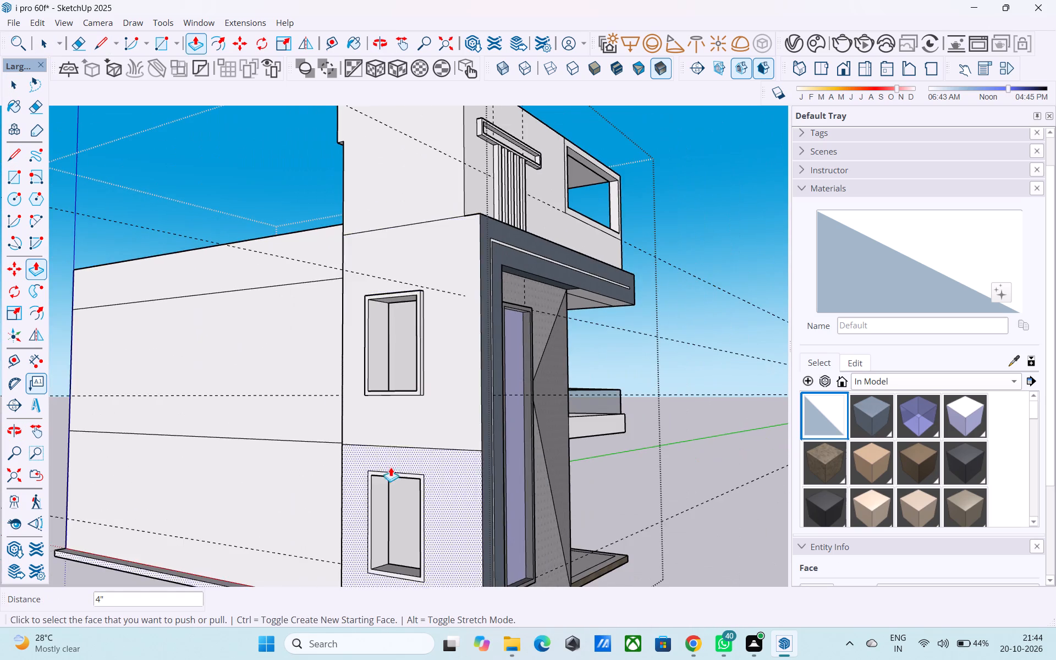
{"action": "scroll", "coordinate": [420, 528], "scroll_direction": "up", "scroll_amount": 11}
{"action": "double_click", "coordinate": [424, 513]}
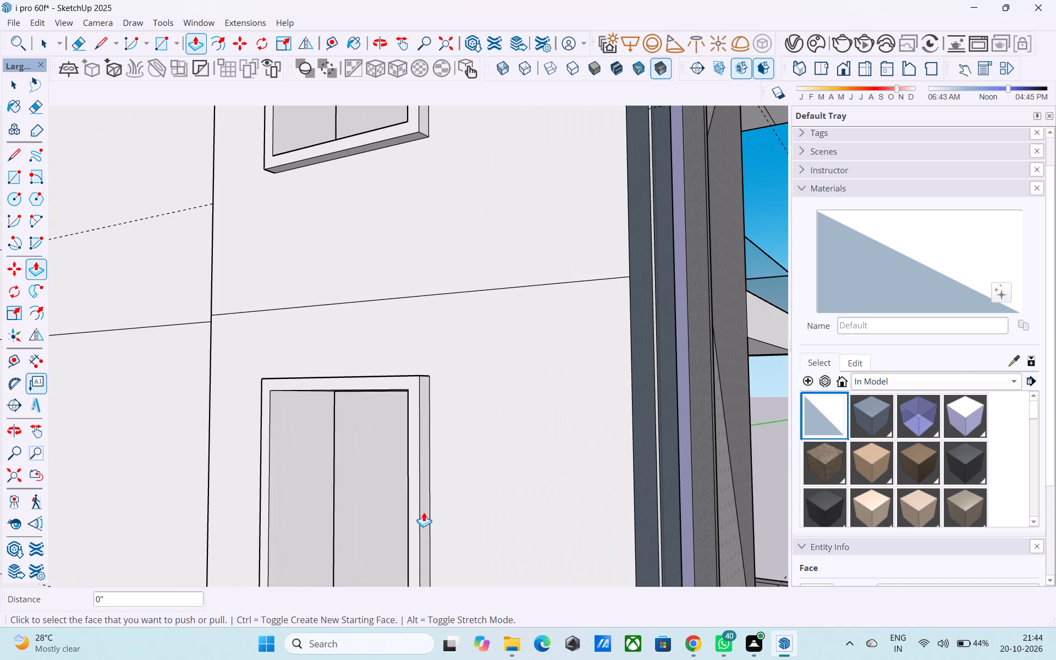
Push both side window frames out by a further 4", the lower one first.
{"action": "double_click", "coordinate": [416, 483]}
{"action": "scroll", "coordinate": [437, 311], "scroll_direction": "down", "scroll_amount": 6}
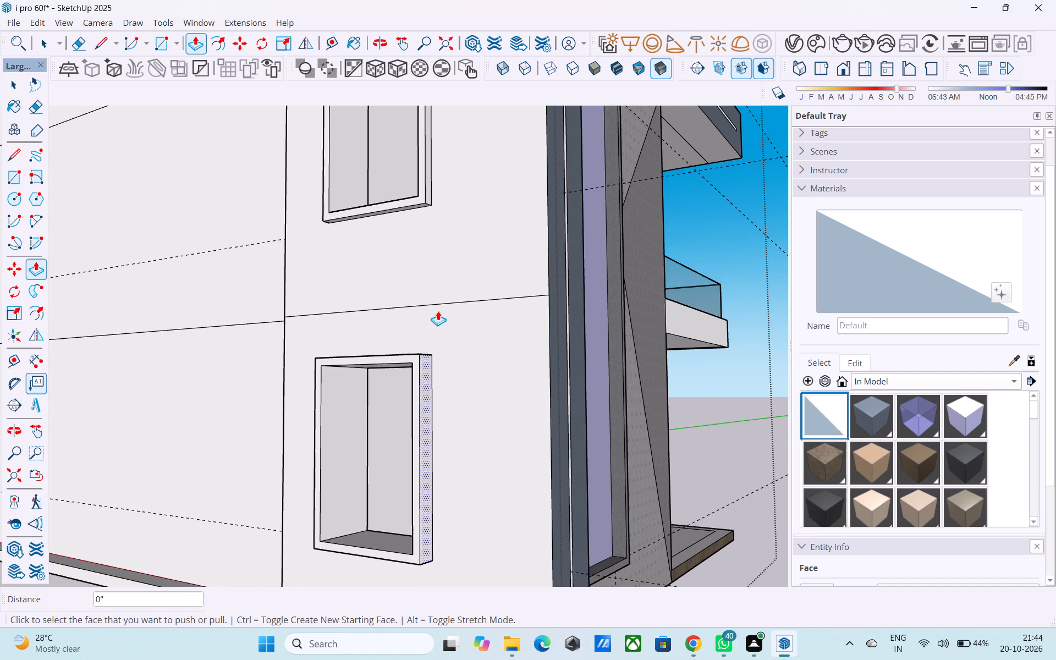
{"action": "scroll", "coordinate": [411, 163], "scroll_direction": "up", "scroll_amount": 5}
{"action": "double_click", "coordinate": [435, 186]}
Push the wall faces around the upper and lower side windows outward by the same 4".
{"action": "double_click", "coordinate": [531, 255]}
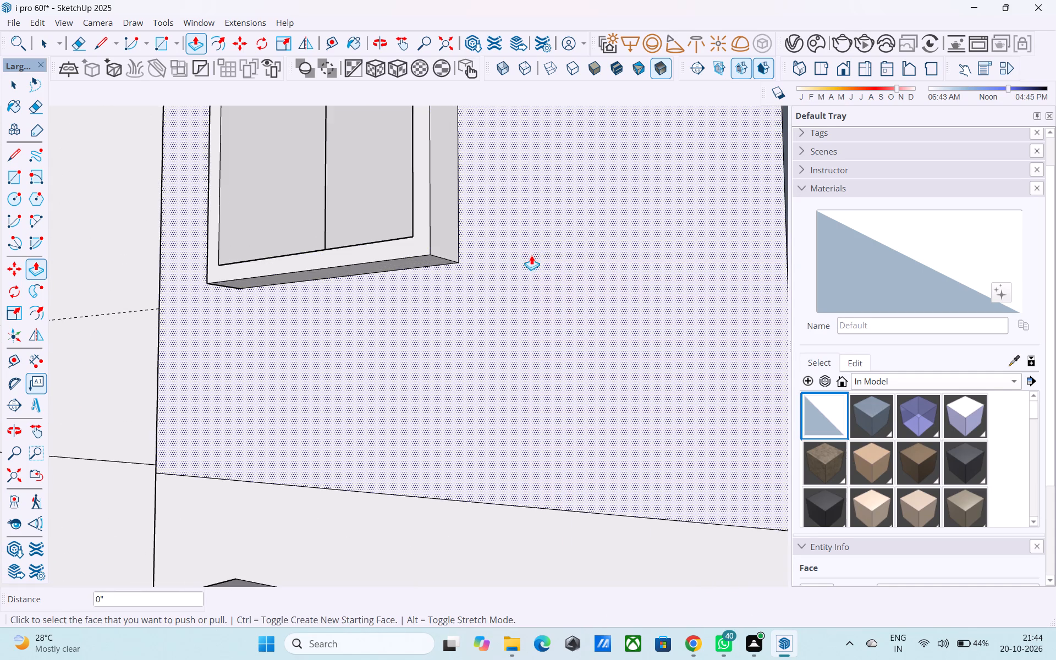
{"action": "scroll", "coordinate": [513, 228], "scroll_direction": "down", "scroll_amount": 9}
{"action": "scroll", "coordinate": [506, 212], "scroll_direction": "up", "scroll_amount": 1}
{"action": "scroll", "coordinate": [506, 212], "scroll_direction": "down", "scroll_amount": 3}
{"action": "scroll", "coordinate": [555, 415], "scroll_direction": "up", "scroll_amount": 5}
{"action": "double_click", "coordinate": [555, 414]}
Paint the side wall face around the upper projecting window with the Denim_03_1K material.
{"action": "scroll", "coordinate": [555, 413], "scroll_direction": "down", "scroll_amount": 5}
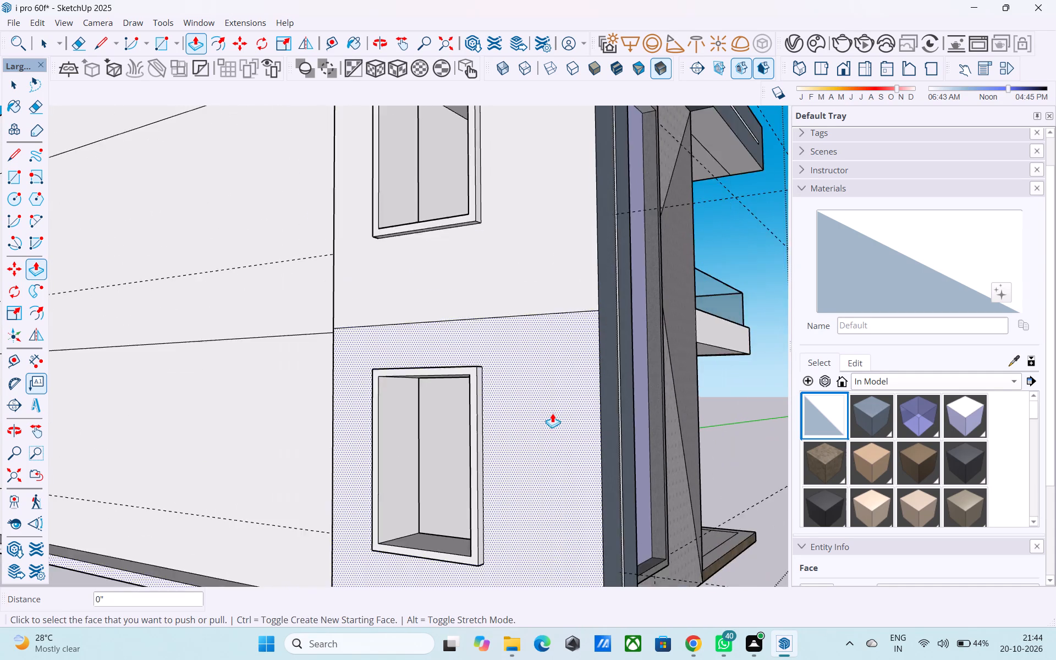
{"action": "middle_click_drag", "start_coordinate": [550, 413], "coordinate": [794, 432]}
{"action": "scroll", "coordinate": [766, 425], "scroll_direction": "up", "scroll_amount": 1}
{"action": "scroll", "coordinate": [448, 311], "scroll_direction": "down", "scroll_amount": 9}
{"action": "middle_click_drag", "start_coordinate": [518, 307], "coordinate": [229, 387]}
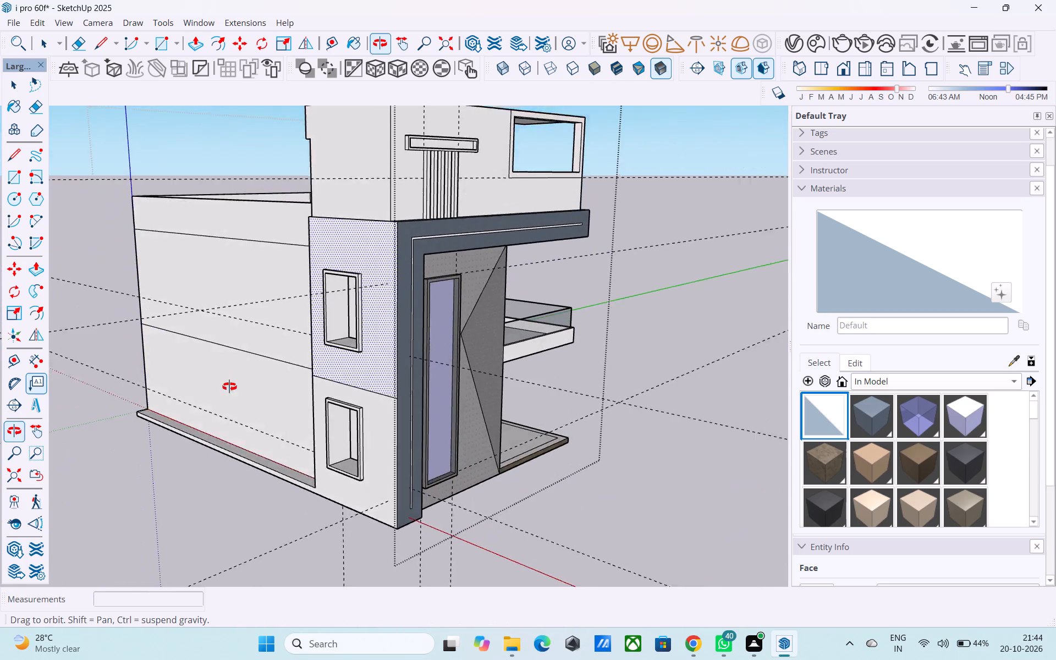
{"action": "middle_click_drag", "start_coordinate": [229, 387], "coordinate": [303, 399]}
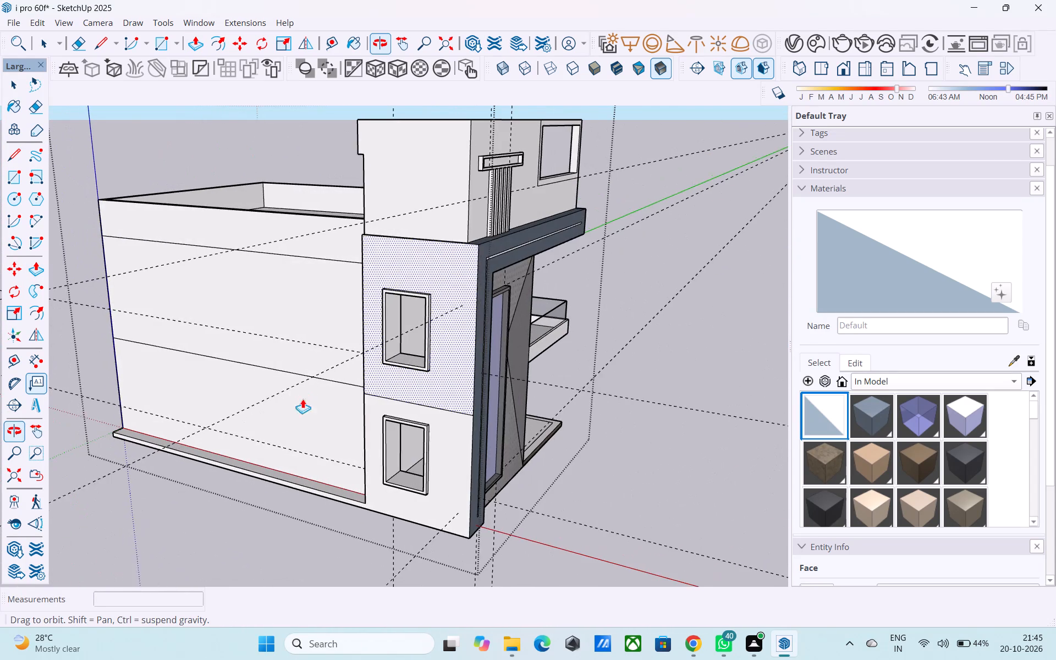
{"action": "left_click", "coordinate": [865, 407]}
{"action": "middle_click_drag", "start_coordinate": [571, 310], "coordinate": [204, 210]}
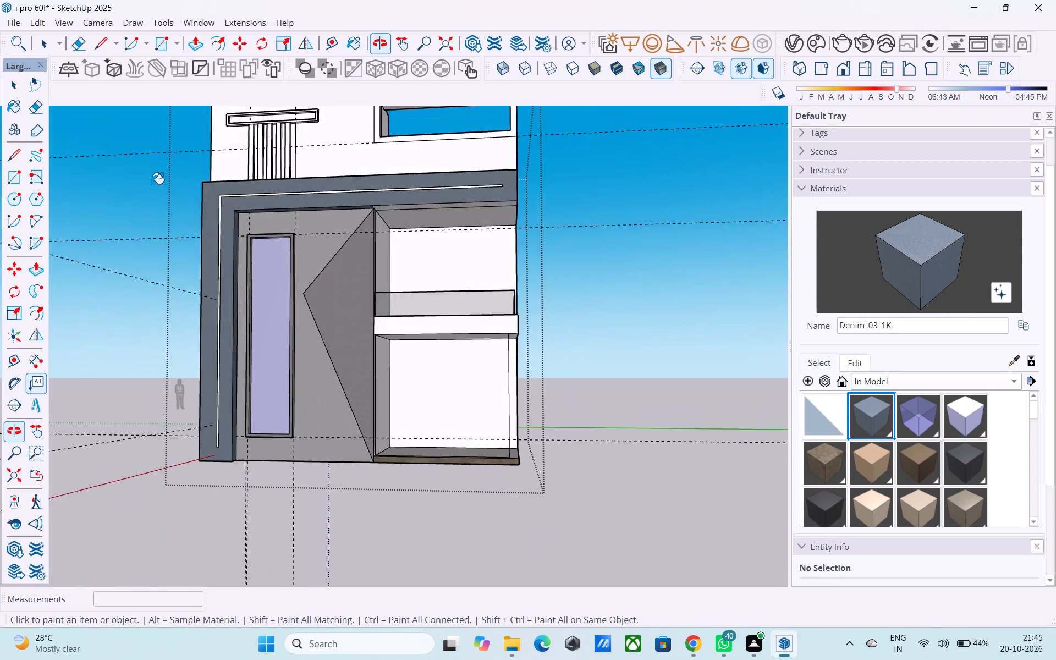
{"action": "scroll", "coordinate": [150, 180], "scroll_direction": "up", "scroll_amount": 13}
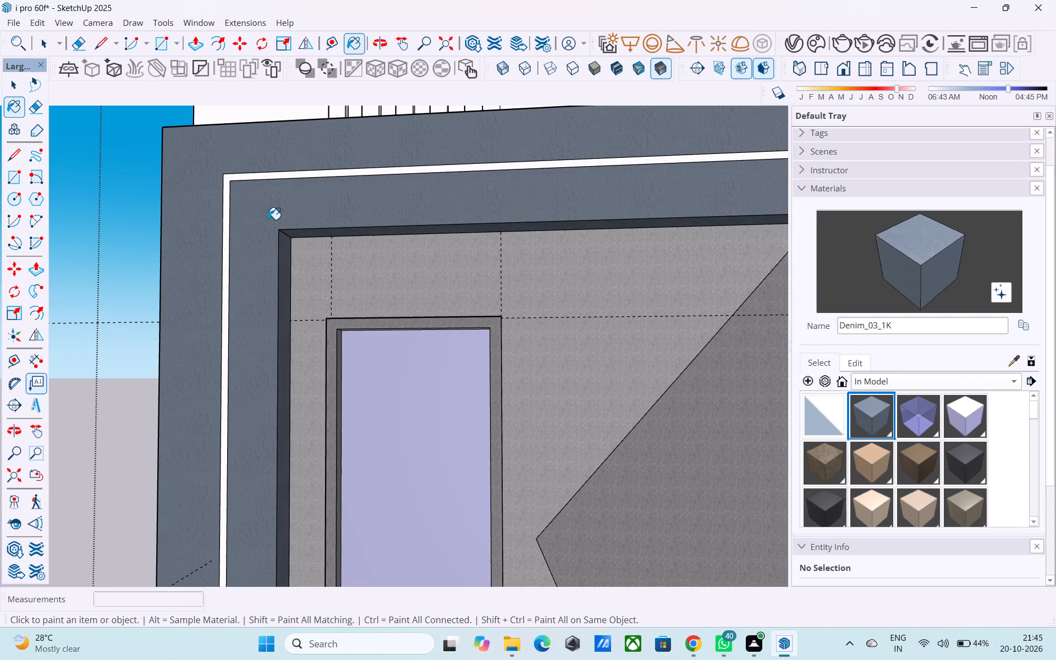
{"action": "scroll", "coordinate": [270, 220], "scroll_direction": "up", "scroll_amount": 1}
{"action": "middle_click_drag", "start_coordinate": [286, 243], "coordinate": [639, 333]}
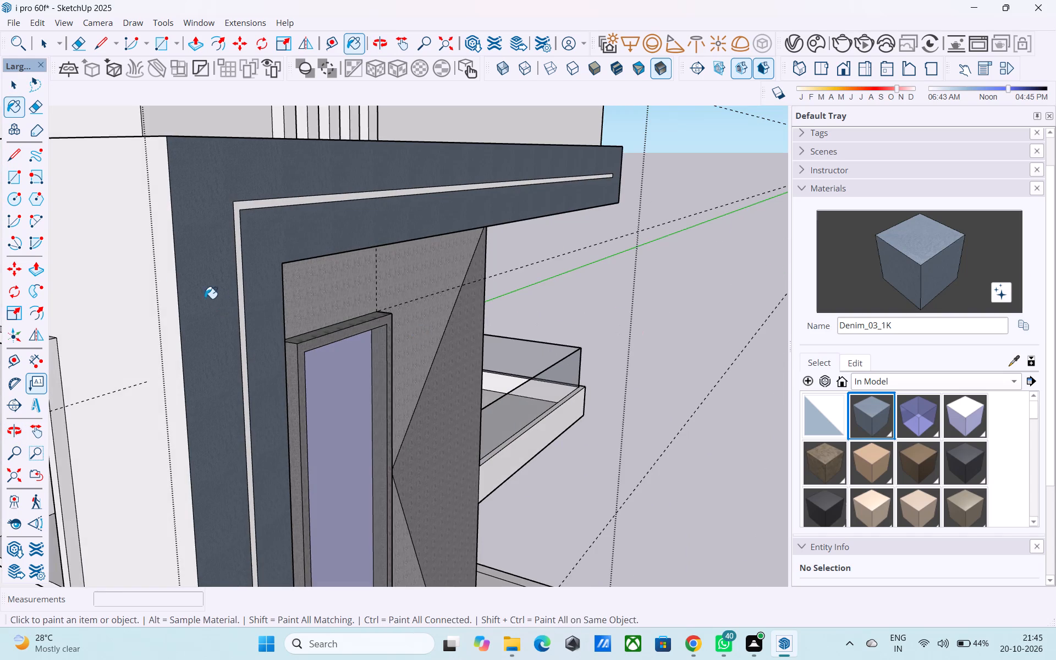
{"action": "left_click", "coordinate": [161, 287]}
{"action": "scroll", "coordinate": [381, 318], "scroll_direction": "down", "scroll_amount": 9}
Paint the front faces and one set of side faces of the five rooftop-room fins with Denim_03_1K.
{"action": "scroll", "coordinate": [314, 158], "scroll_direction": "up", "scroll_amount": 5}
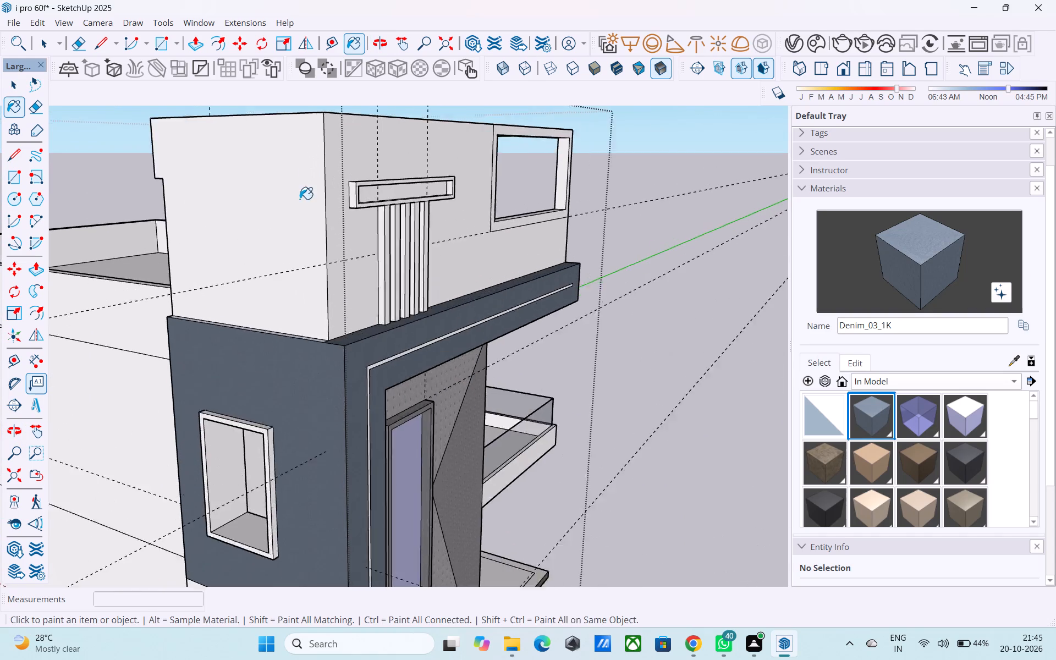
{"action": "scroll", "coordinate": [300, 199], "scroll_direction": "up", "scroll_amount": 1}
{"action": "middle_click_drag", "start_coordinate": [298, 221], "coordinate": [360, 240]}
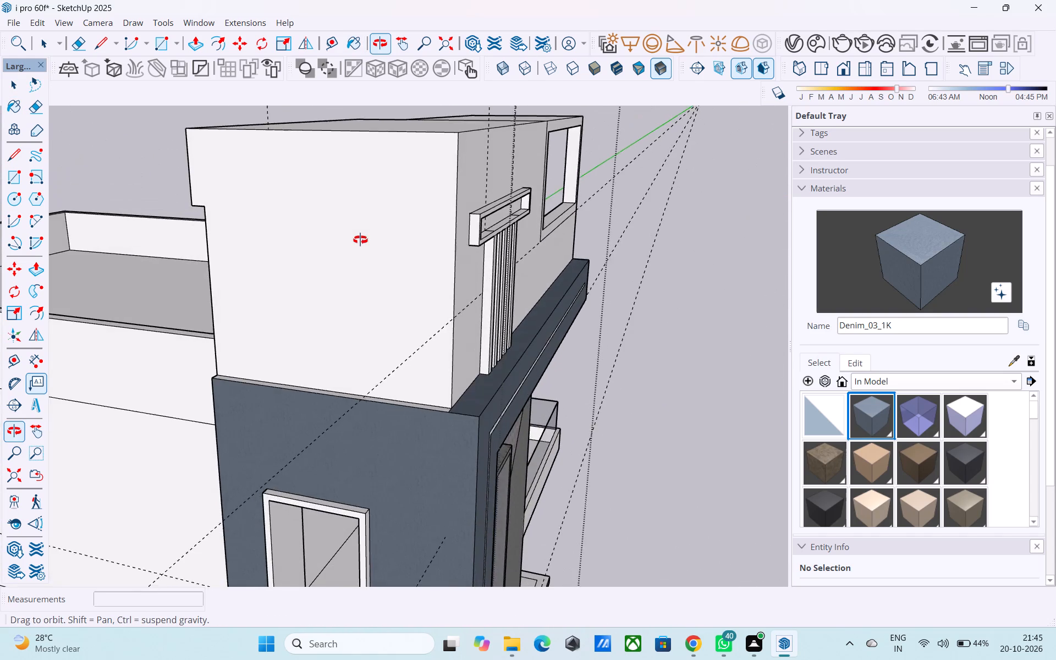
{"action": "middle_click_drag", "start_coordinate": [360, 240], "coordinate": [363, 241]}
{"action": "scroll", "coordinate": [373, 243], "scroll_direction": "down", "scroll_amount": 3}
{"action": "middle_click_drag", "start_coordinate": [372, 248], "coordinate": [227, 274]}
{"action": "scroll", "coordinate": [432, 331], "scroll_direction": "down", "scroll_amount": 1}
{"action": "middle_click_drag", "start_coordinate": [445, 332], "coordinate": [408, 289]}
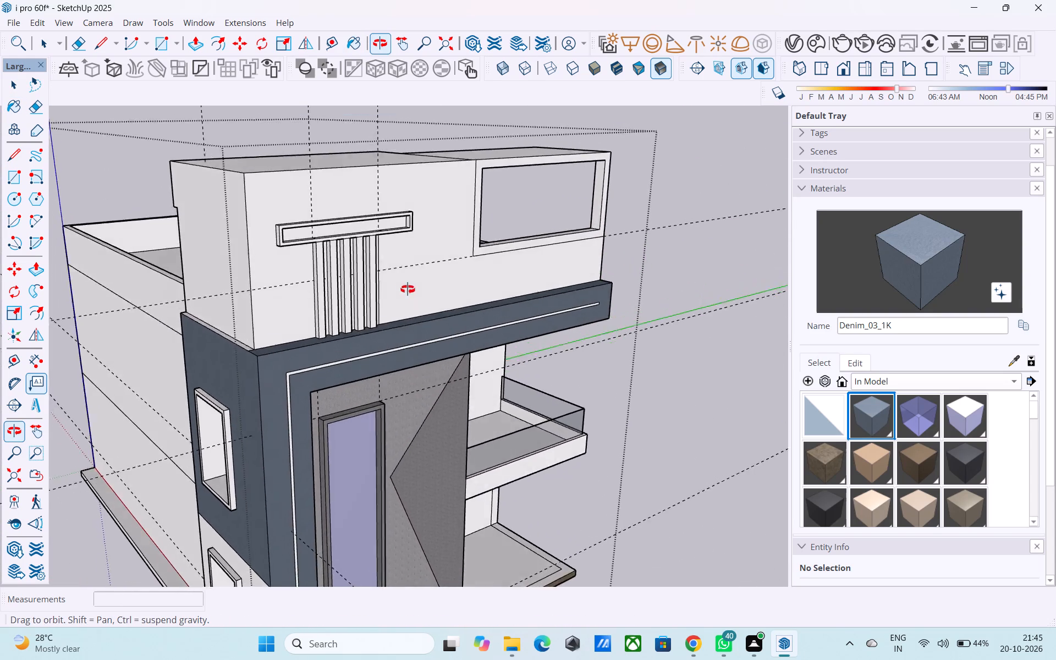
{"action": "middle_click_drag", "start_coordinate": [408, 289], "coordinate": [406, 269]}
{"action": "scroll", "coordinate": [345, 260], "scroll_direction": "up", "scroll_amount": 13}
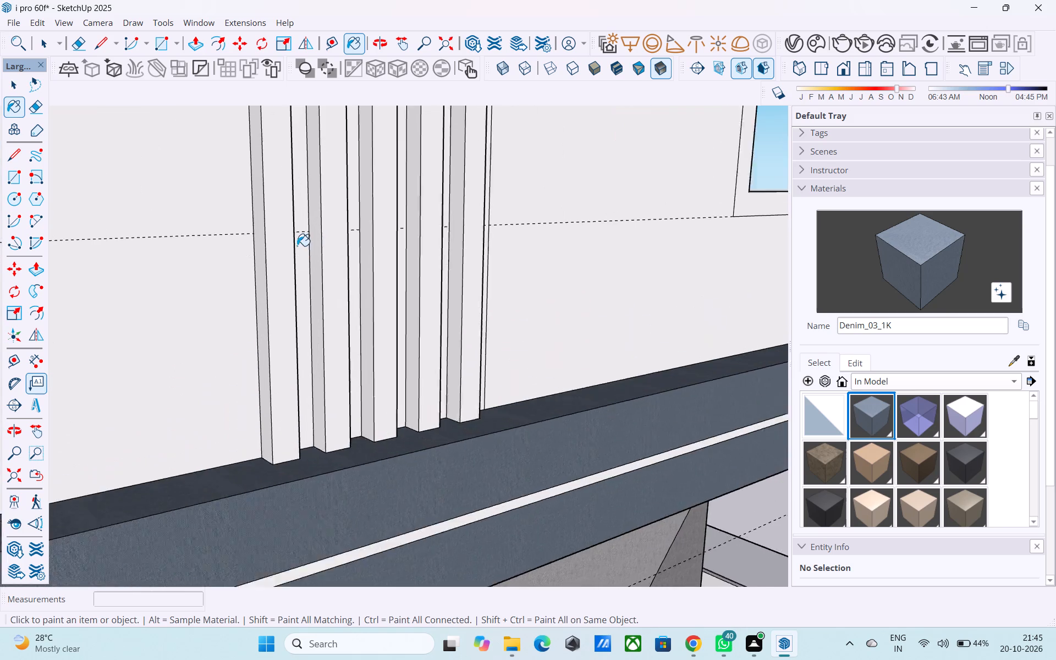
{"action": "scroll", "coordinate": [297, 246], "scroll_direction": "up", "scroll_amount": 2}
{"action": "left_click", "coordinate": [283, 243]}
{"action": "left_click", "coordinate": [344, 285]}
{"action": "left_click", "coordinate": [401, 279]}
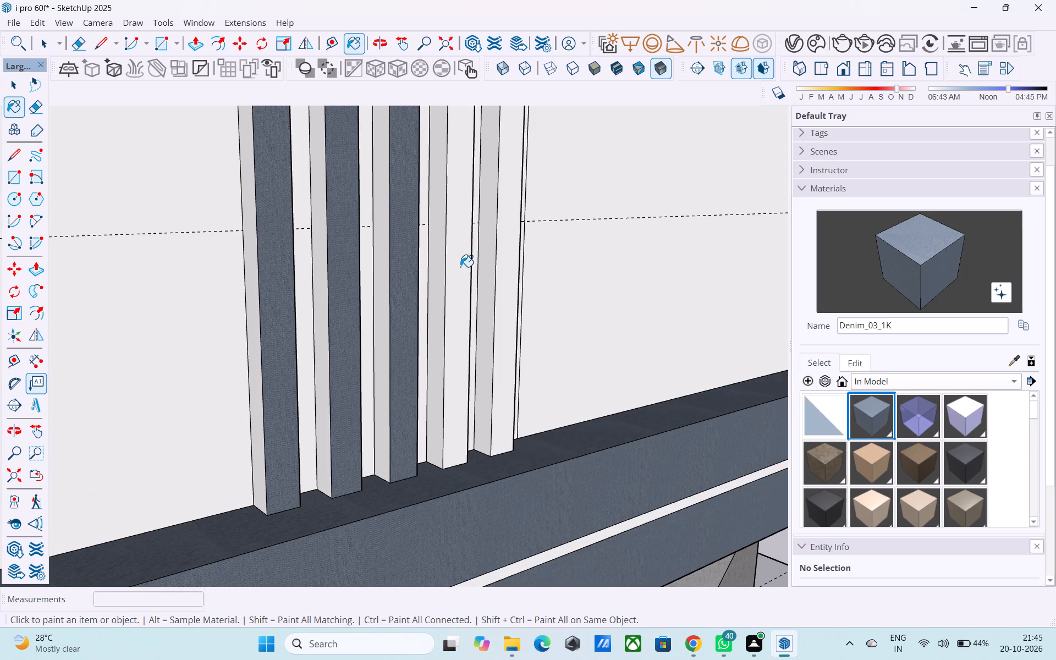
{"action": "left_click", "coordinate": [460, 267]}
{"action": "left_click", "coordinate": [504, 276]}
{"action": "left_click", "coordinate": [489, 274]}
{"action": "left_click", "coordinate": [438, 268]}
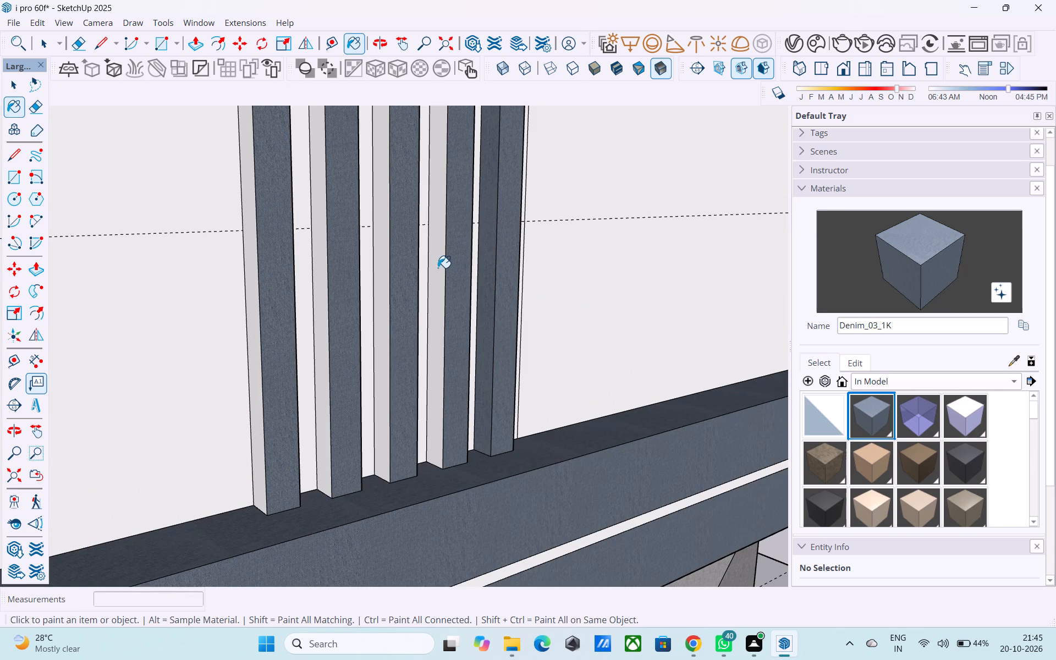
{"action": "left_click", "coordinate": [381, 279]}
{"action": "left_click", "coordinate": [324, 283]}
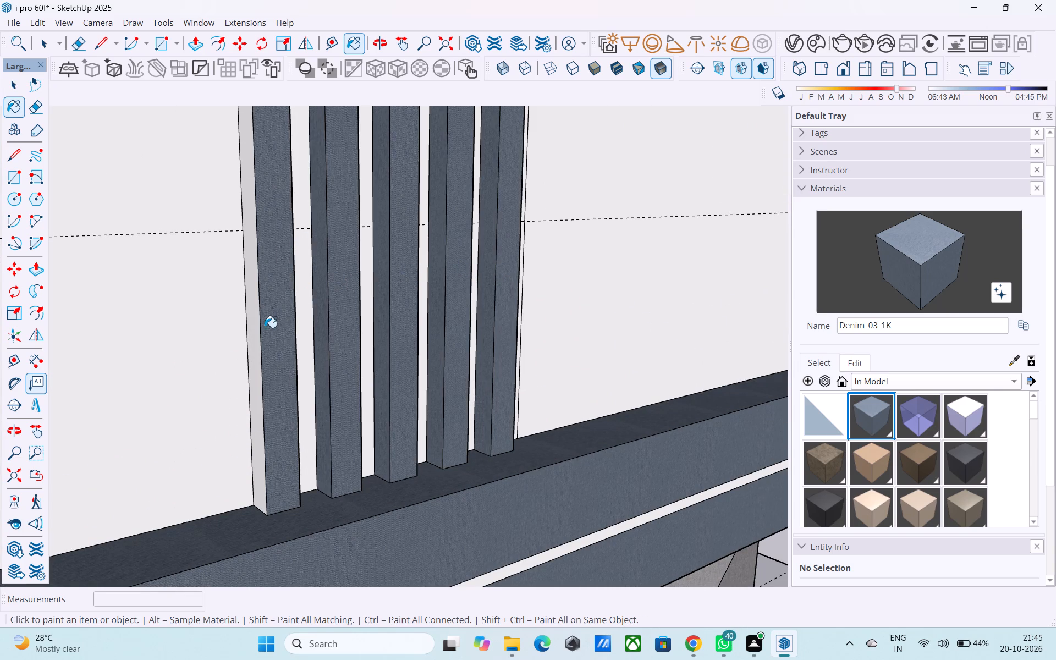
{"action": "left_click", "coordinate": [256, 332]}
Paint the opposite side faces of all five fins with Denim_03_1K.
{"action": "scroll", "coordinate": [284, 349], "scroll_direction": "down", "scroll_amount": 4}
{"action": "middle_click_drag", "start_coordinate": [504, 386], "coordinate": [159, 452]}
{"action": "scroll", "coordinate": [334, 362], "scroll_direction": "up", "scroll_amount": 1}
{"action": "middle_click_drag", "start_coordinate": [334, 362], "coordinate": [291, 352]}
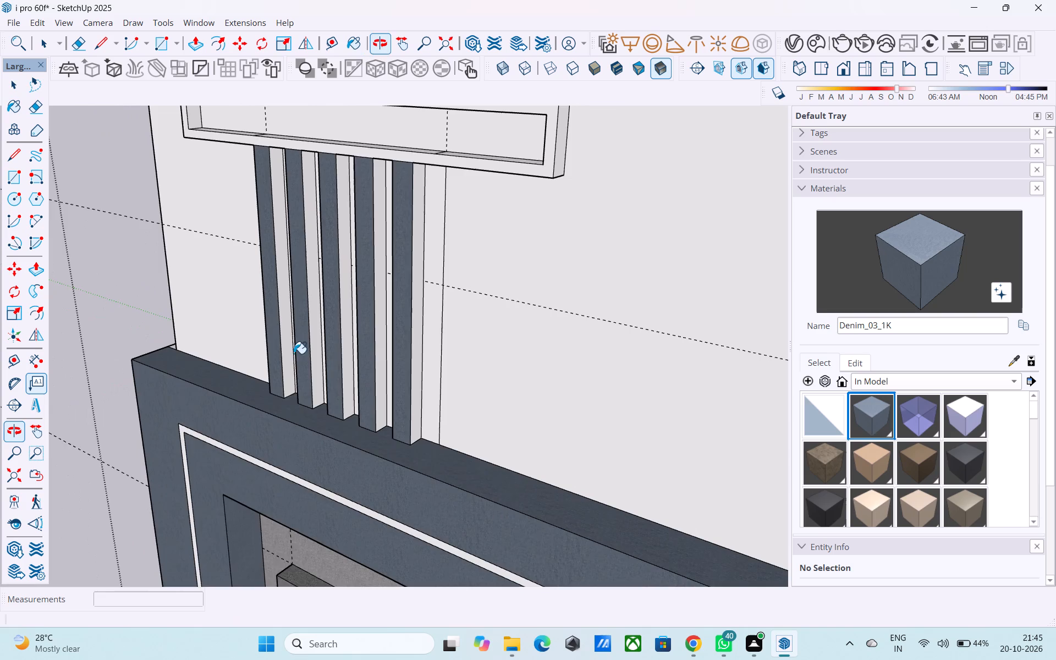
{"action": "scroll", "coordinate": [403, 351], "scroll_direction": "up", "scroll_amount": 3}
{"action": "left_click", "coordinate": [419, 359]}
{"action": "scroll", "coordinate": [384, 350], "scroll_direction": "up", "scroll_amount": 3}
{"action": "left_click", "coordinate": [375, 344]}
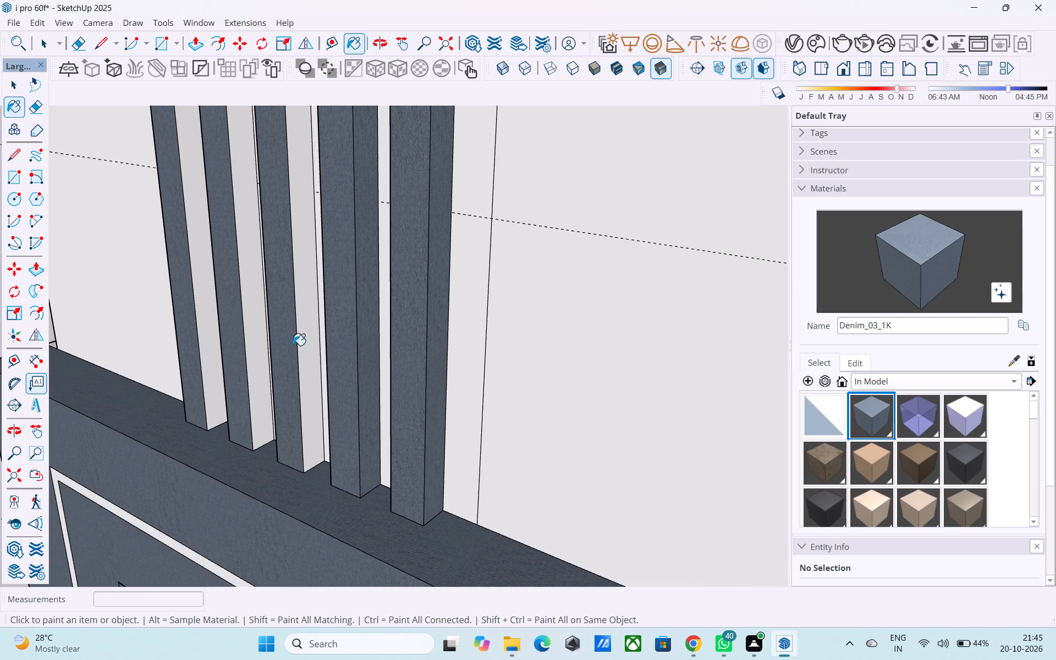
{"action": "left_click", "coordinate": [307, 348]}
{"action": "left_click", "coordinate": [256, 336]}
{"action": "left_click", "coordinate": [214, 344]}
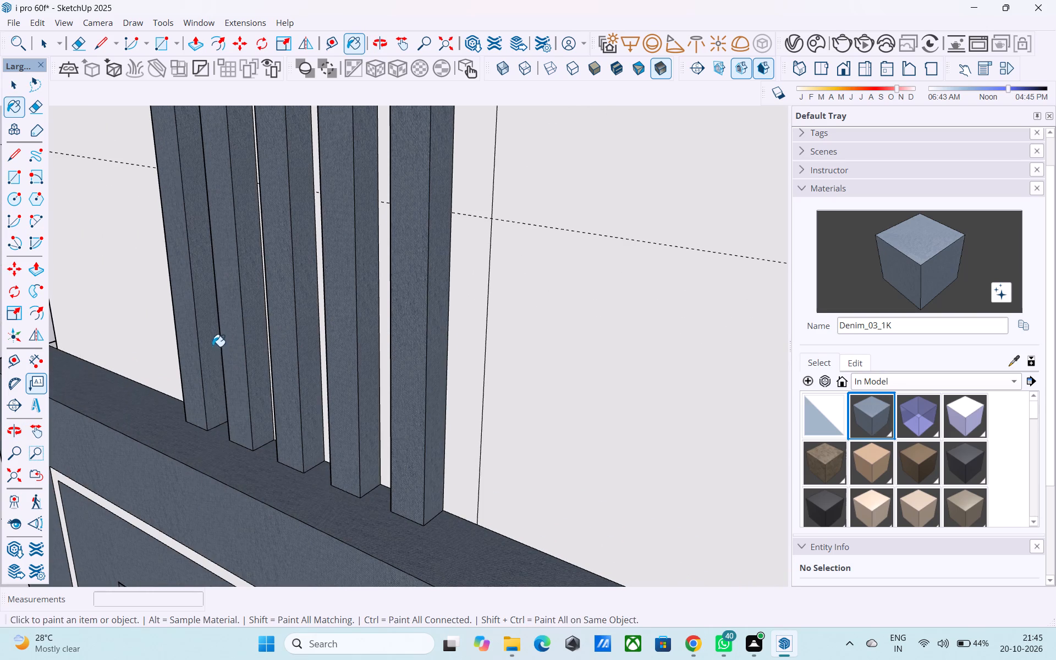
Paint the front, top and outer left end of the horizontal box frame above the fins with Denim_03_1K.
{"action": "scroll", "coordinate": [215, 375], "scroll_direction": "down", "scroll_amount": 8}
{"action": "middle_click_drag", "start_coordinate": [226, 405], "coordinate": [378, 500]}
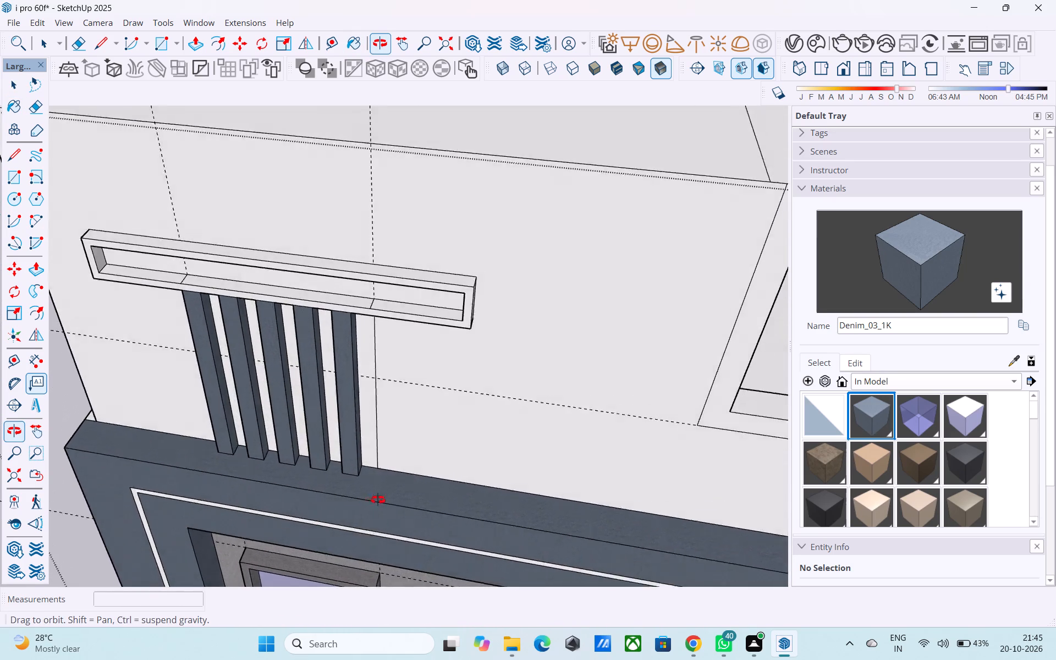
{"action": "middle_click_drag", "start_coordinate": [378, 500], "coordinate": [439, 468]}
{"action": "scroll", "coordinate": [290, 360], "scroll_direction": "up", "scroll_amount": 1}
{"action": "middle_click_drag", "start_coordinate": [580, 320], "coordinate": [662, 312]}
{"action": "scroll", "coordinate": [668, 219], "scroll_direction": "down", "scroll_amount": 5}
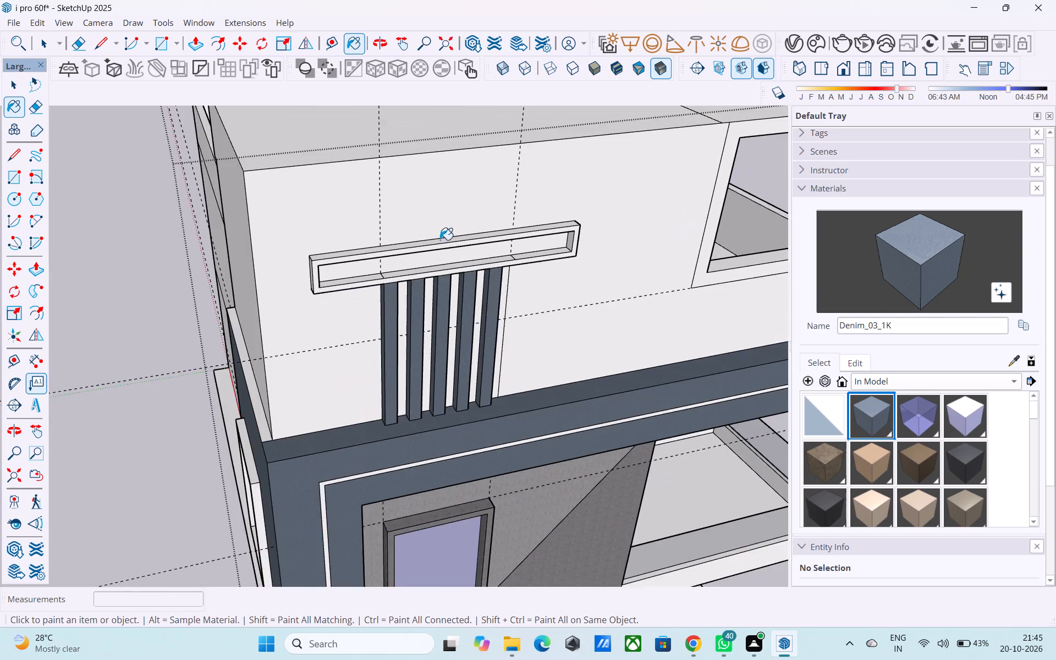
{"action": "scroll", "coordinate": [432, 240], "scroll_direction": "up", "scroll_amount": 7}
{"action": "middle_click_drag", "start_coordinate": [271, 290], "coordinate": [278, 272]}
{"action": "scroll", "coordinate": [244, 276], "scroll_direction": "up", "scroll_amount": 3}
{"action": "left_click", "coordinate": [234, 277]}
{"action": "scroll", "coordinate": [234, 278], "scroll_direction": "down", "scroll_amount": 2}
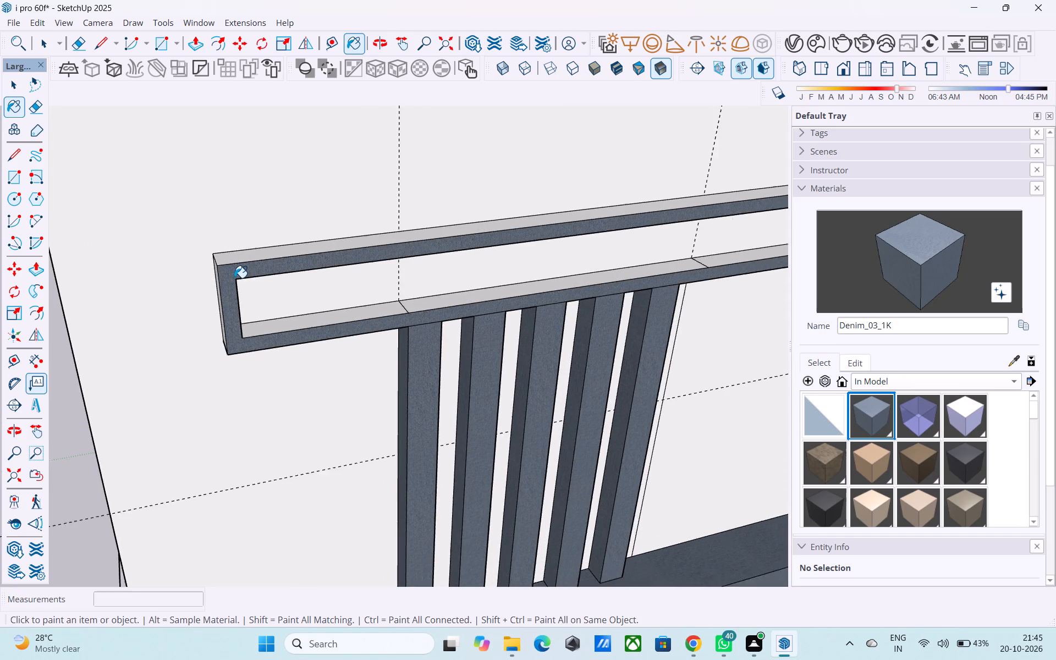
{"action": "scroll", "coordinate": [234, 278], "scroll_direction": "down", "scroll_amount": 2}
{"action": "middle_click_drag", "start_coordinate": [234, 278], "coordinate": [419, 322]}
{"action": "scroll", "coordinate": [224, 328], "scroll_direction": "up", "scroll_amount": 4}
{"action": "left_click", "coordinate": [217, 316]}
{"action": "left_click", "coordinate": [189, 343]}
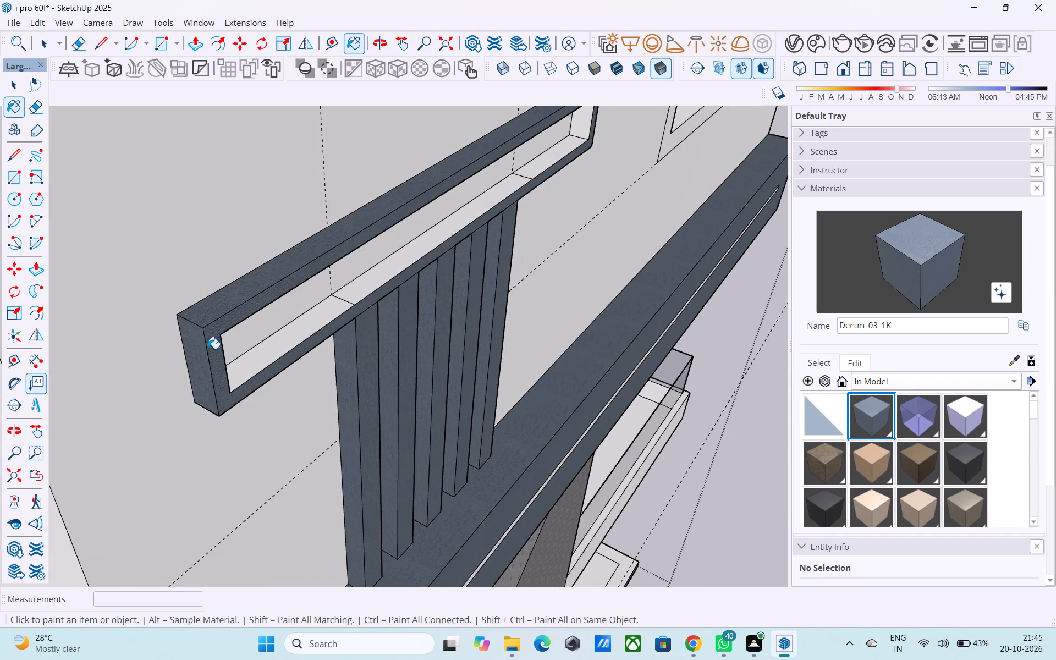
Paint the three sections of the box frame's inner bottom ledge with Denim_03_1K.
{"action": "scroll", "coordinate": [317, 336], "scroll_direction": "down", "scroll_amount": 3}
{"action": "middle_click_drag", "start_coordinate": [354, 337], "coordinate": [135, 367]}
{"action": "scroll", "coordinate": [131, 355], "scroll_direction": "down", "scroll_amount": 7}
{"action": "scroll", "coordinate": [393, 353], "scroll_direction": "up", "scroll_amount": 9}
{"action": "scroll", "coordinate": [485, 275], "scroll_direction": "down", "scroll_amount": 5}
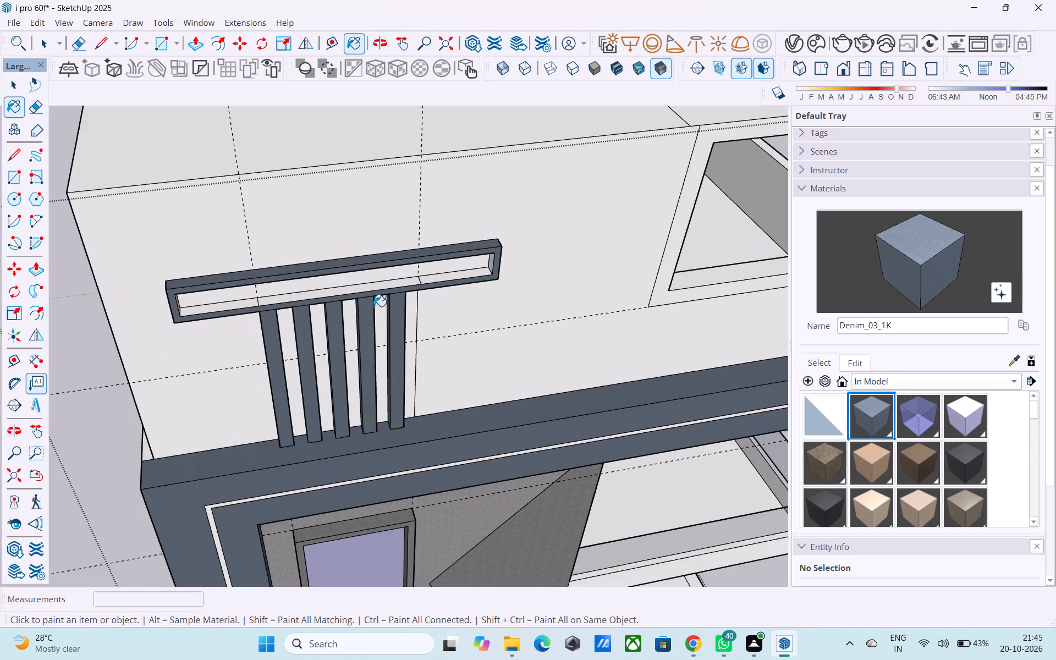
{"action": "middle_click_drag", "start_coordinate": [334, 301], "coordinate": [354, 348]}
{"action": "scroll", "coordinate": [320, 340], "scroll_direction": "up", "scroll_amount": 4}
{"action": "scroll", "coordinate": [546, 345], "scroll_direction": "down", "scroll_amount": 6}
{"action": "scroll", "coordinate": [393, 222], "scroll_direction": "up", "scroll_amount": 6}
{"action": "middle_click_drag", "start_coordinate": [434, 321], "coordinate": [388, 273]}
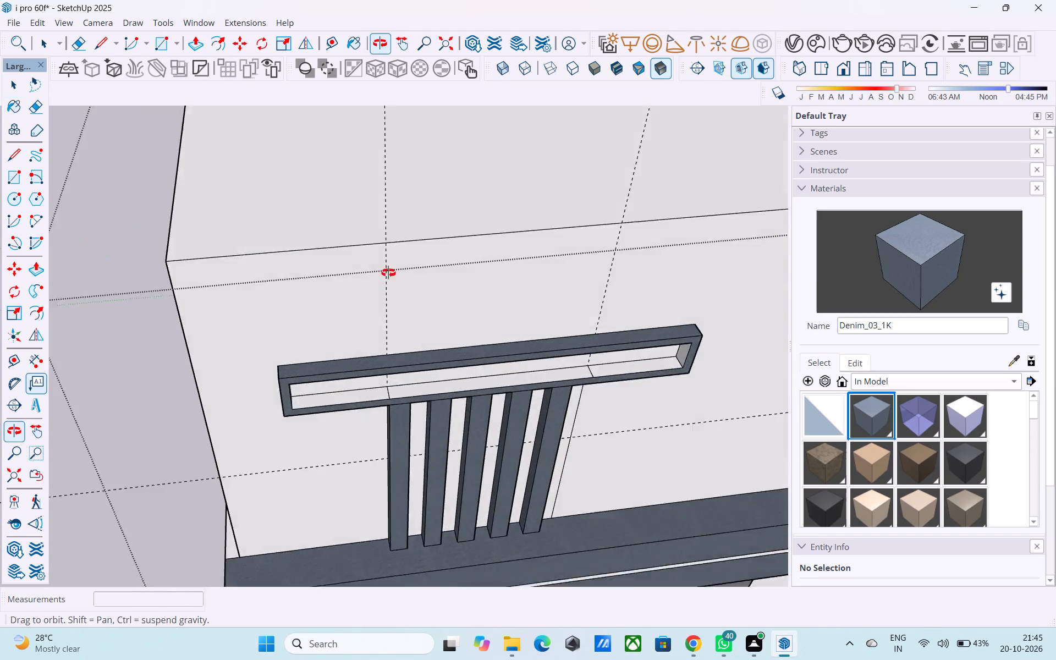
{"action": "middle_click_drag", "start_coordinate": [388, 273], "coordinate": [387, 273]}
{"action": "scroll", "coordinate": [388, 273], "scroll_direction": "up", "scroll_amount": 10}
{"action": "left_click", "coordinate": [361, 441]}
{"action": "left_click", "coordinate": [405, 430]}
{"action": "scroll", "coordinate": [251, 406], "scroll_direction": "down", "scroll_amount": 7}
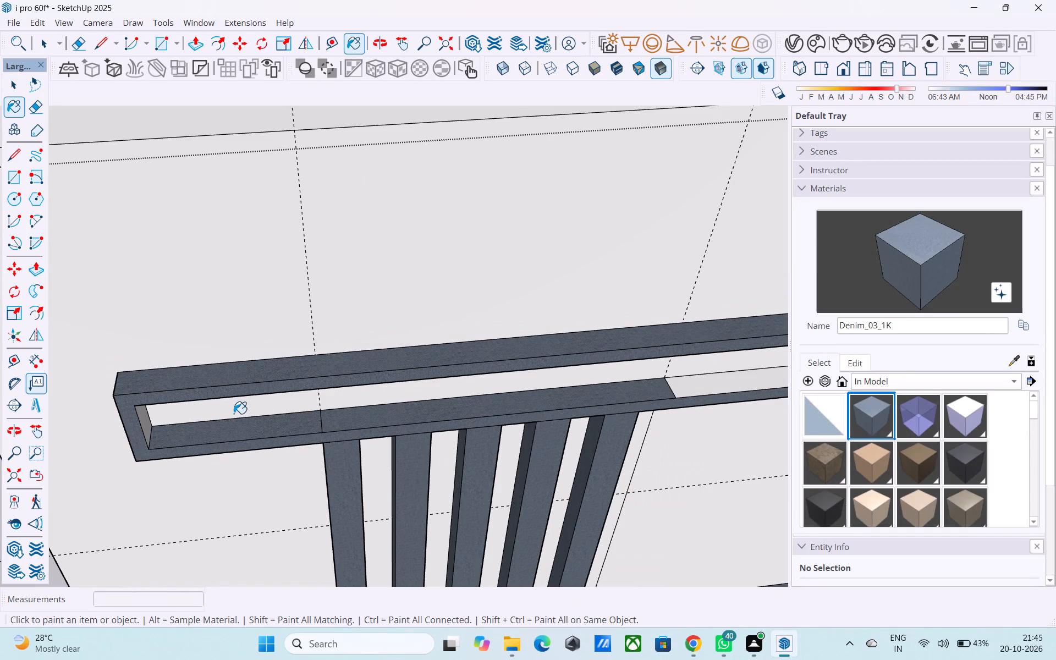
{"action": "left_click", "coordinate": [722, 383]}
Paint the box frame's inner ends, outer right end and the underside of its top bar with Denim_03_1K.
{"action": "scroll", "coordinate": [373, 349], "scroll_direction": "down", "scroll_amount": 6}
{"action": "middle_click_drag", "start_coordinate": [405, 362], "coordinate": [362, 144]}
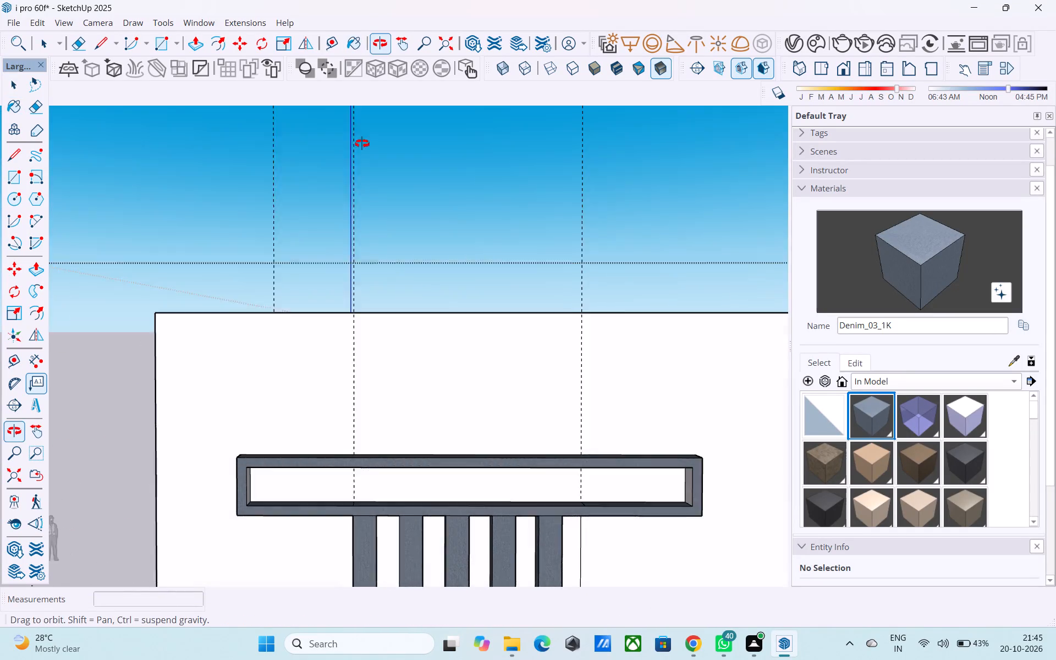
{"action": "middle_click_drag", "start_coordinate": [362, 144], "coordinate": [361, 144]}
{"action": "scroll", "coordinate": [271, 210], "scroll_direction": "down", "scroll_amount": 4}
{"action": "middle_click_drag", "start_coordinate": [475, 354], "coordinate": [559, 337]}
{"action": "scroll", "coordinate": [544, 353], "scroll_direction": "up", "scroll_amount": 15}
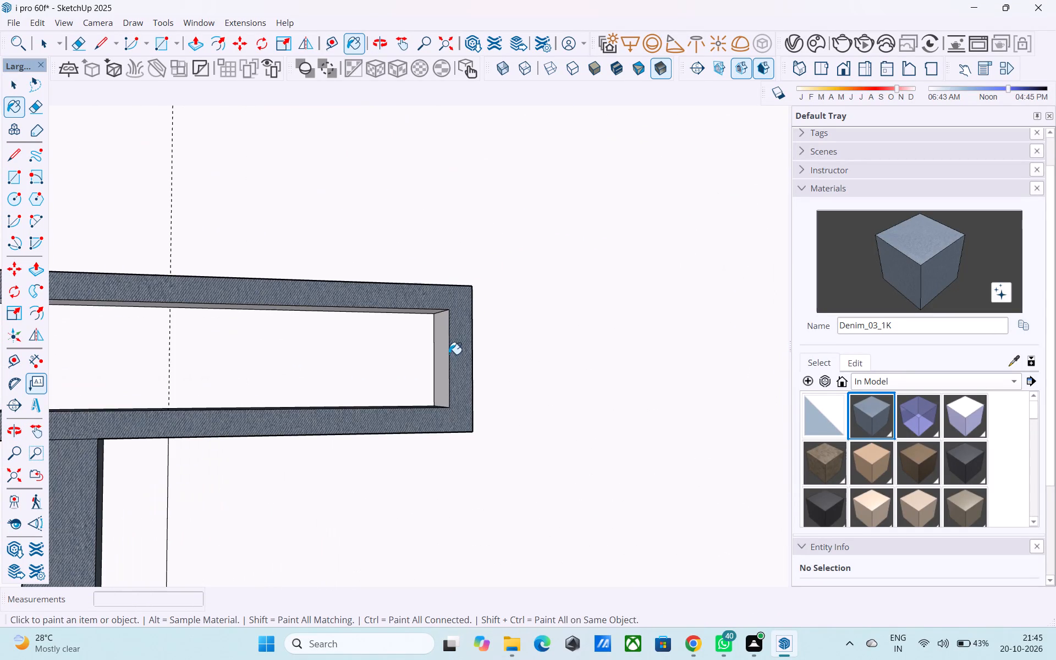
{"action": "left_click", "coordinate": [447, 354]}
{"action": "scroll", "coordinate": [527, 298], "scroll_direction": "down", "scroll_amount": 6}
{"action": "middle_click_drag", "start_coordinate": [529, 325], "coordinate": [576, 327]}
{"action": "scroll", "coordinate": [504, 331], "scroll_direction": "up", "scroll_amount": 4}
{"action": "left_click", "coordinate": [487, 329]}
{"action": "scroll", "coordinate": [630, 278], "scroll_direction": "down", "scroll_amount": 6}
{"action": "middle_click_drag", "start_coordinate": [564, 352], "coordinate": [462, 250]}
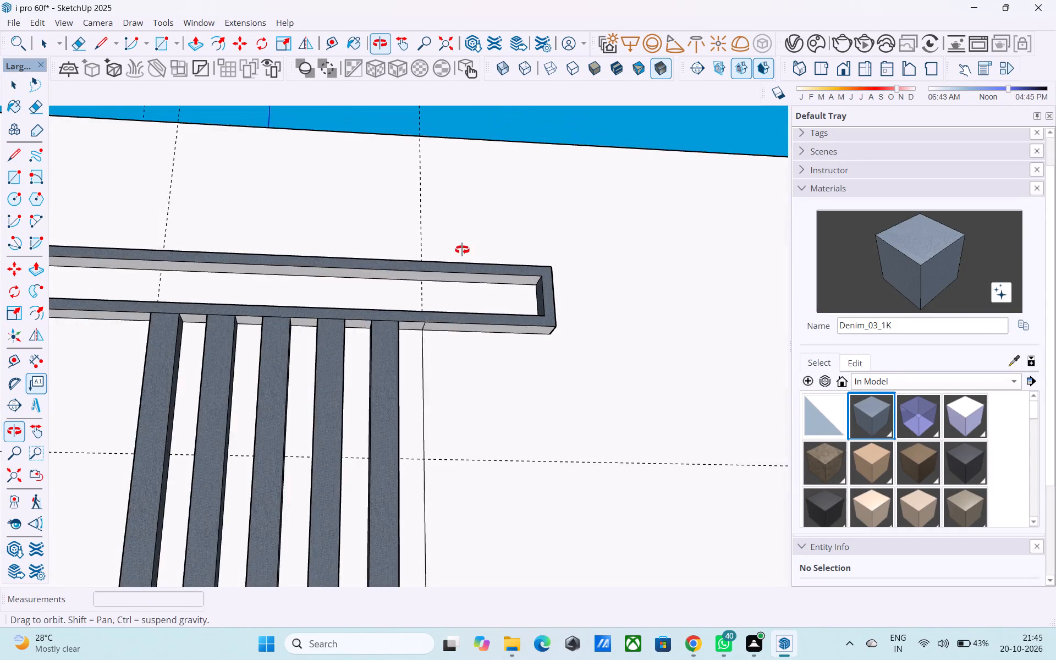
{"action": "middle_click_drag", "start_coordinate": [462, 250], "coordinate": [458, 228]}
{"action": "scroll", "coordinate": [446, 265], "scroll_direction": "up", "scroll_amount": 4}
{"action": "left_click", "coordinate": [430, 283]}
{"action": "scroll", "coordinate": [676, 191], "scroll_direction": "down", "scroll_amount": 6}
{"action": "middle_click_drag", "start_coordinate": [740, 213], "coordinate": [476, 241]}
{"action": "scroll", "coordinate": [408, 277], "scroll_direction": "up", "scroll_amount": 11}
{"action": "left_click", "coordinate": [259, 330]}
Paint the underside of the box frame's bottom bar, including the gaps between and beside the fins, with Denim_03_1K.
{"action": "left_click", "coordinate": [276, 370]}
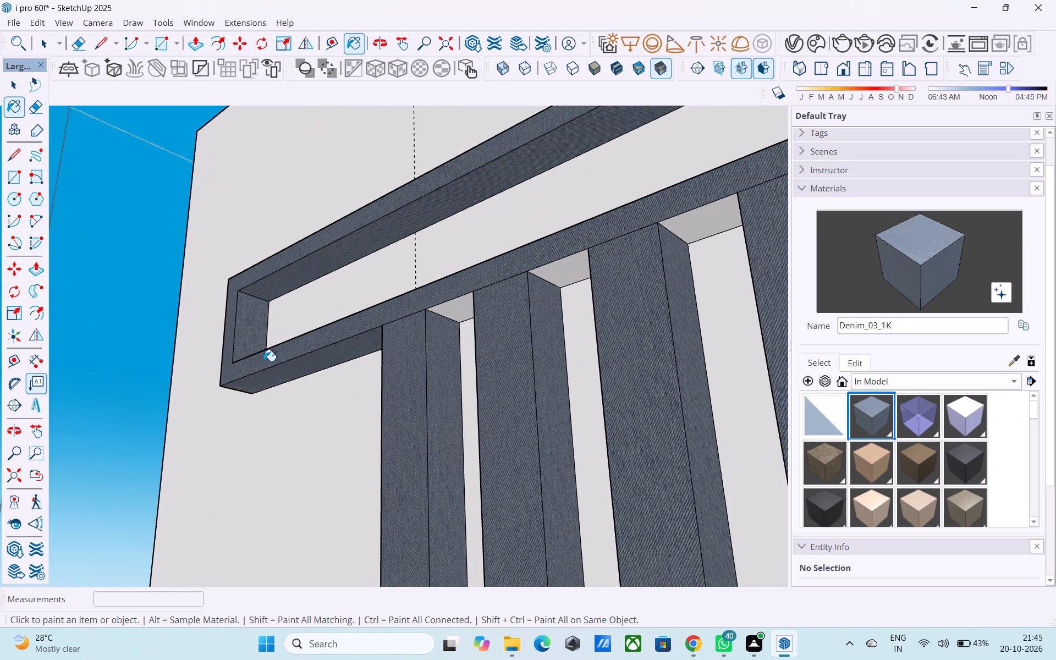
{"action": "scroll", "coordinate": [236, 334], "scroll_direction": "down", "scroll_amount": 6}
{"action": "left_click", "coordinate": [607, 224]}
{"action": "scroll", "coordinate": [566, 250], "scroll_direction": "up", "scroll_amount": 5}
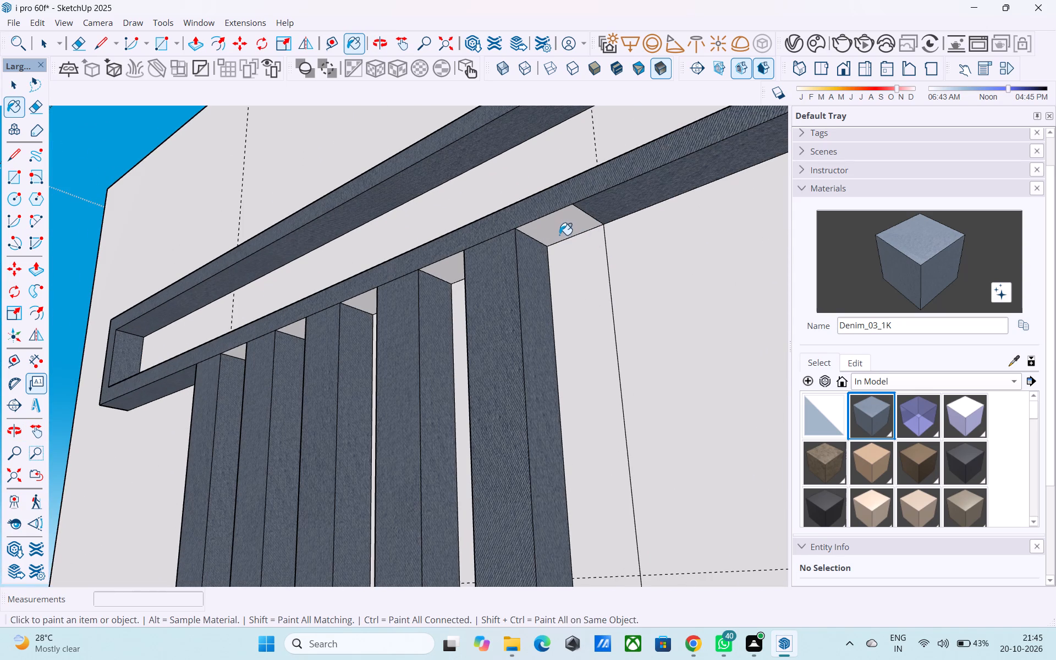
{"action": "left_click", "coordinate": [559, 232]}
{"action": "left_click", "coordinate": [461, 271]}
{"action": "left_click", "coordinate": [366, 305]}
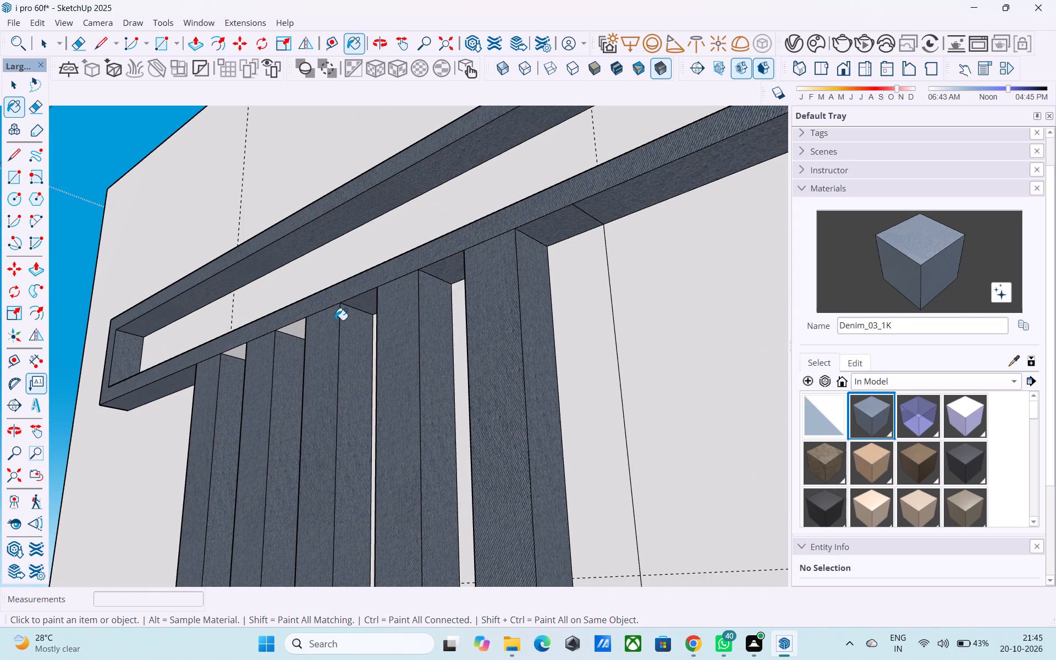
{"action": "left_click", "coordinate": [294, 328]}
{"action": "left_click", "coordinate": [238, 353]}
Examine the painted box frame and fins on the rooftop room from several angles.
{"action": "middle_click_drag", "start_coordinate": [237, 350], "coordinate": [410, 310]}
{"action": "scroll", "coordinate": [273, 313], "scroll_direction": "down", "scroll_amount": 11}
{"action": "middle_click_drag", "start_coordinate": [315, 312], "coordinate": [353, 487]}
{"action": "middle_click_drag", "start_coordinate": [329, 279], "coordinate": [386, 338]}
{"action": "scroll", "coordinate": [407, 303], "scroll_direction": "up", "scroll_amount": 5}
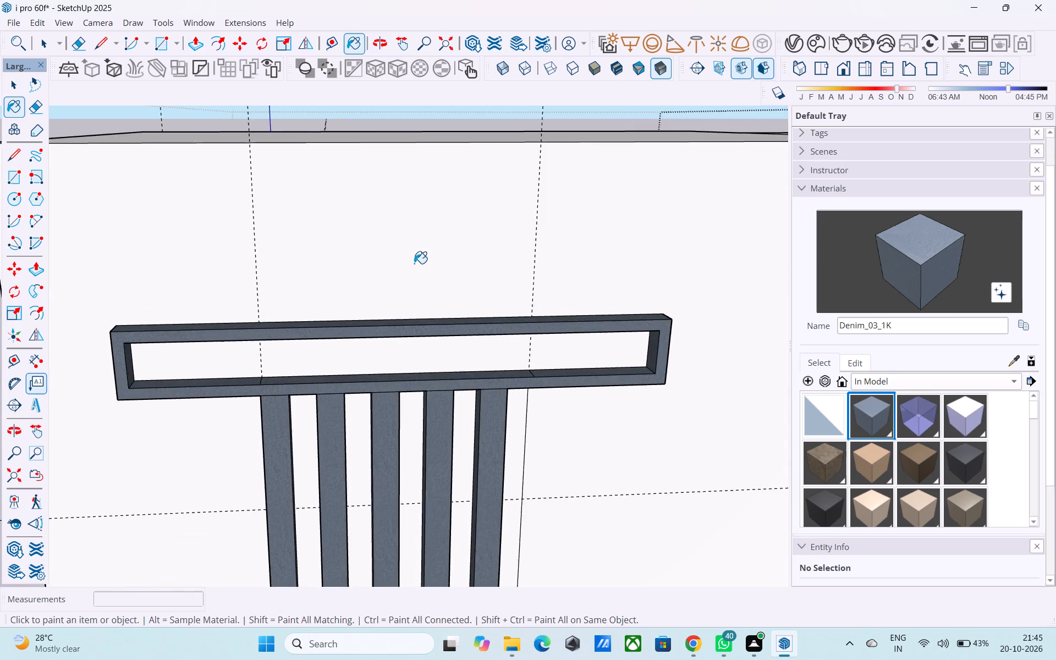
{"action": "scroll", "coordinate": [415, 263], "scroll_direction": "down", "scroll_amount": 5}
{"action": "middle_click_drag", "start_coordinate": [409, 315], "coordinate": [357, 323]}
{"action": "scroll", "coordinate": [385, 243], "scroll_direction": "down", "scroll_amount": 6}
{"action": "middle_click_drag", "start_coordinate": [405, 332], "coordinate": [477, 228]}
{"action": "scroll", "coordinate": [385, 213], "scroll_direction": "up", "scroll_amount": 6}
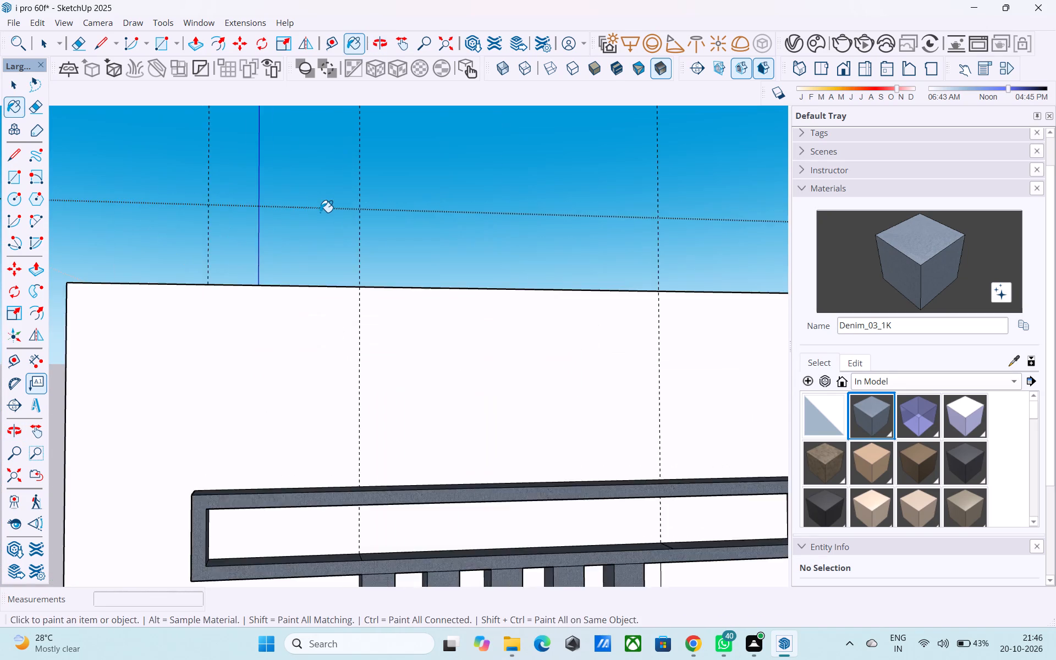
{"action": "scroll", "coordinate": [320, 212], "scroll_direction": "down", "scroll_amount": 4}
{"action": "middle_click_drag", "start_coordinate": [320, 231], "coordinate": [344, 277]}
{"action": "scroll", "coordinate": [349, 282], "scroll_direction": "up", "scroll_amount": 2}
{"action": "middle_click_drag", "start_coordinate": [332, 321], "coordinate": [312, 323]}
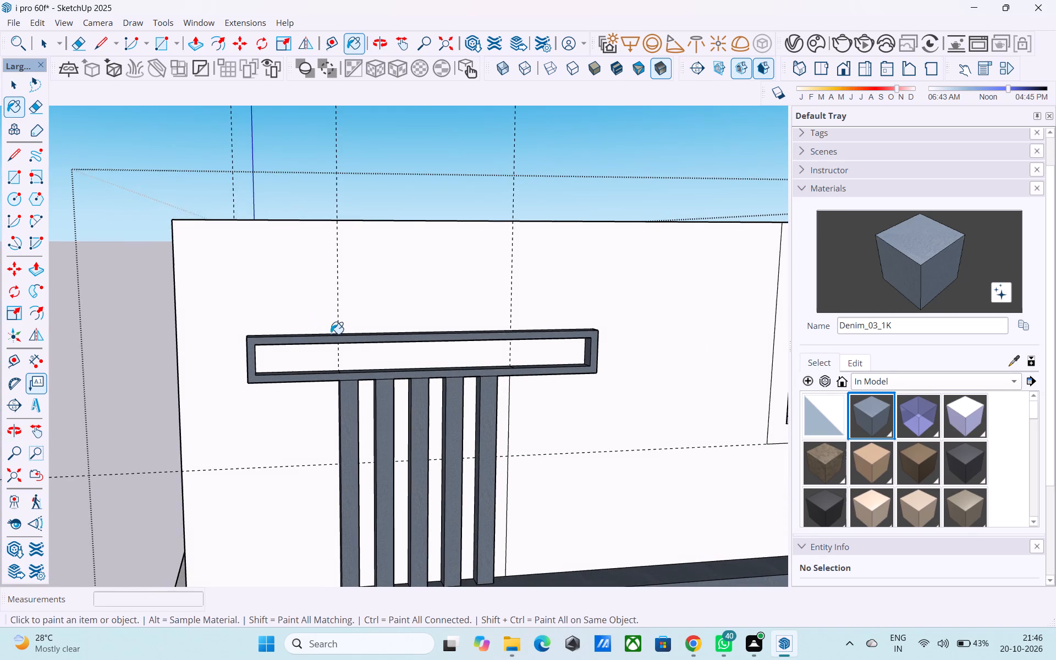
{"action": "scroll", "coordinate": [334, 339], "scroll_direction": "up", "scroll_amount": 3}
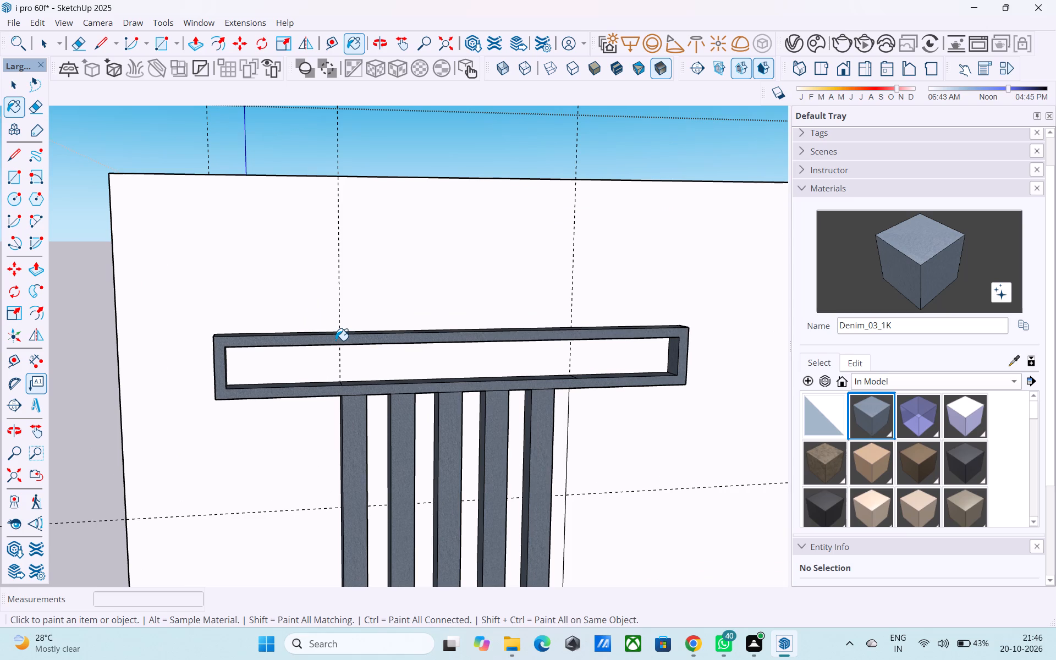
{"action": "middle_click_drag", "start_coordinate": [321, 338], "coordinate": [317, 336]}
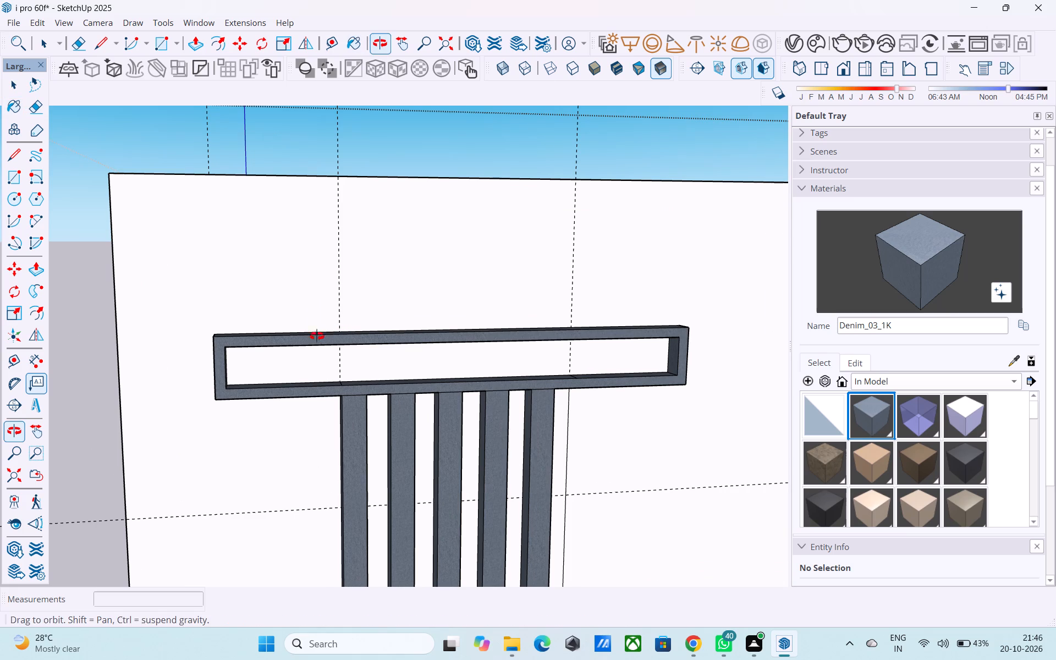
{"action": "middle_click_drag", "start_coordinate": [317, 336], "coordinate": [307, 326]}
{"action": "scroll", "coordinate": [306, 320], "scroll_direction": "down", "scroll_amount": 3}
{"action": "middle_click_drag", "start_coordinate": [305, 318], "coordinate": [343, 391]}
{"action": "middle_click_drag", "start_coordinate": [376, 369], "coordinate": [369, 280]}
{"action": "middle_click_drag", "start_coordinate": [424, 338], "coordinate": [411, 317]}
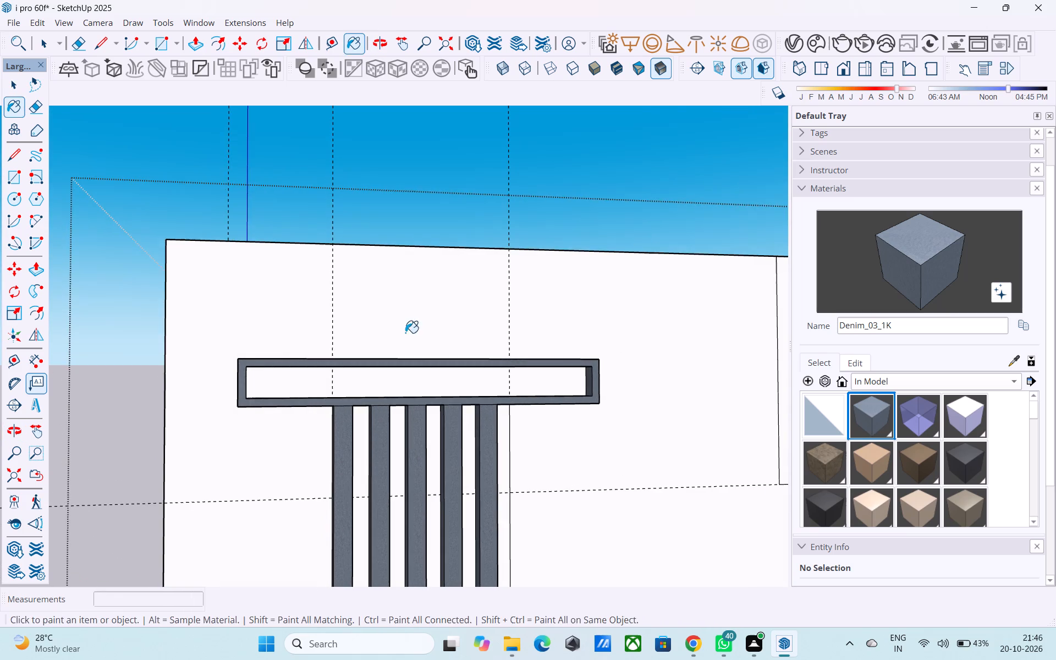
Draw a diagonal line about 4' 8" long across the box frame's recessed white panel, from its lower right inner corner to the upper edge.
{"action": "middle_click_drag", "start_coordinate": [391, 355], "coordinate": [381, 342]}
{"action": "scroll", "coordinate": [406, 361], "scroll_direction": "up", "scroll_amount": 4}
{"action": "middle_click_drag", "start_coordinate": [425, 388], "coordinate": [526, 427]}
{"action": "key", "text": "l"}
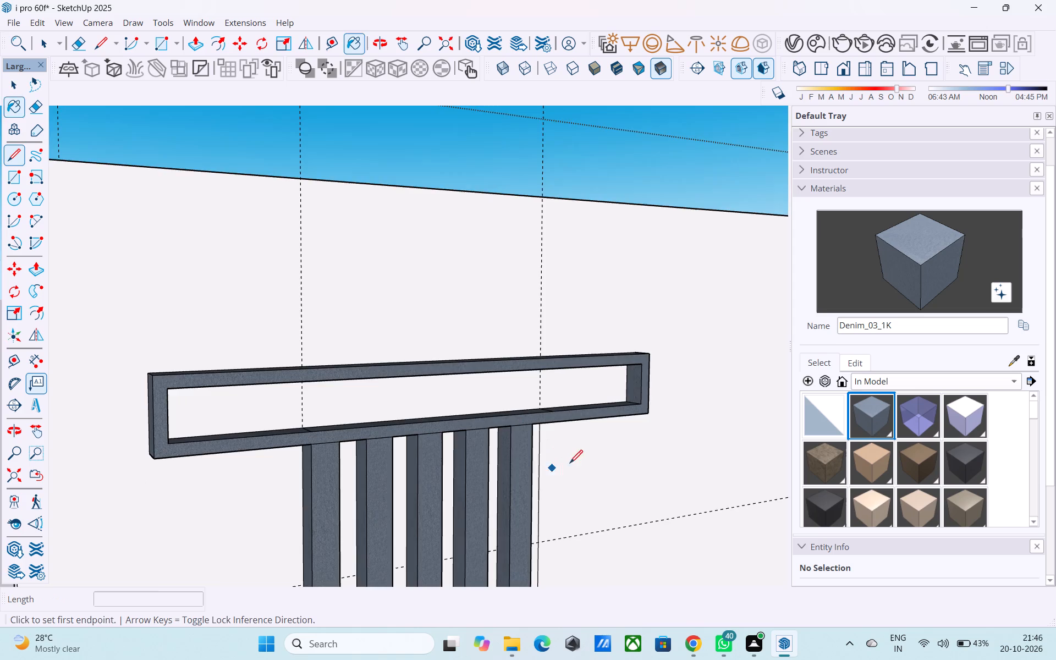
{"action": "scroll", "coordinate": [591, 446], "scroll_direction": "up", "scroll_amount": 4}
{"action": "middle_click_drag", "start_coordinate": [648, 393], "coordinate": [633, 459]}
{"action": "scroll", "coordinate": [634, 369], "scroll_direction": "up", "scroll_amount": 5}
{"action": "left_click", "coordinate": [635, 397]}
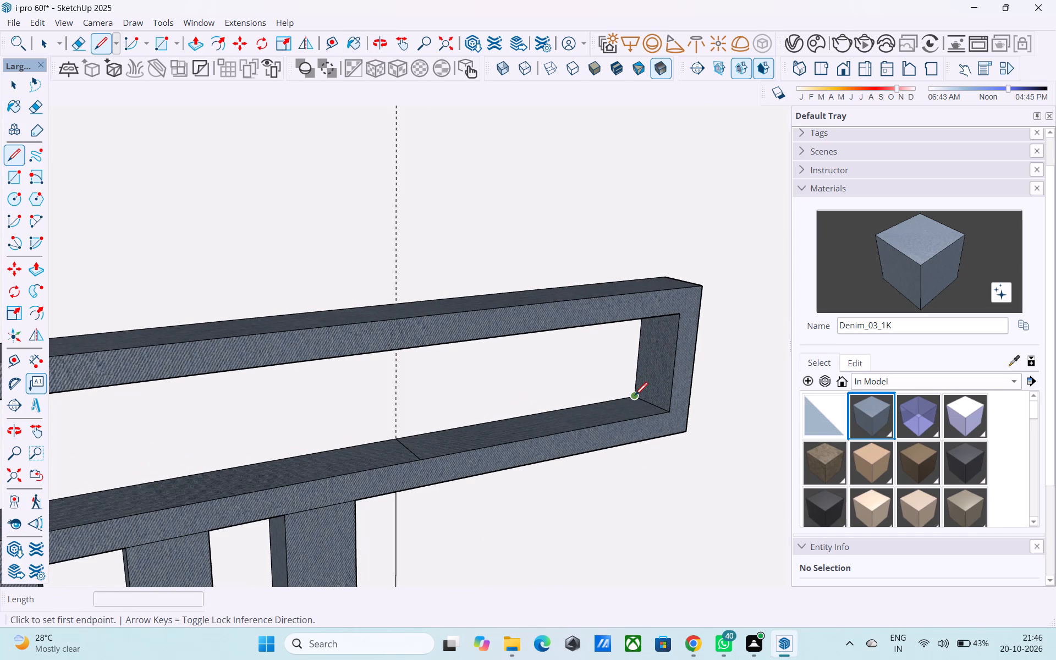
{"action": "scroll", "coordinate": [635, 397], "scroll_direction": "down", "scroll_amount": 4}
{"action": "middle_click_drag", "start_coordinate": [635, 397], "coordinate": [528, 311]}
{"action": "middle_click_drag", "start_coordinate": [356, 322], "coordinate": [554, 296]}
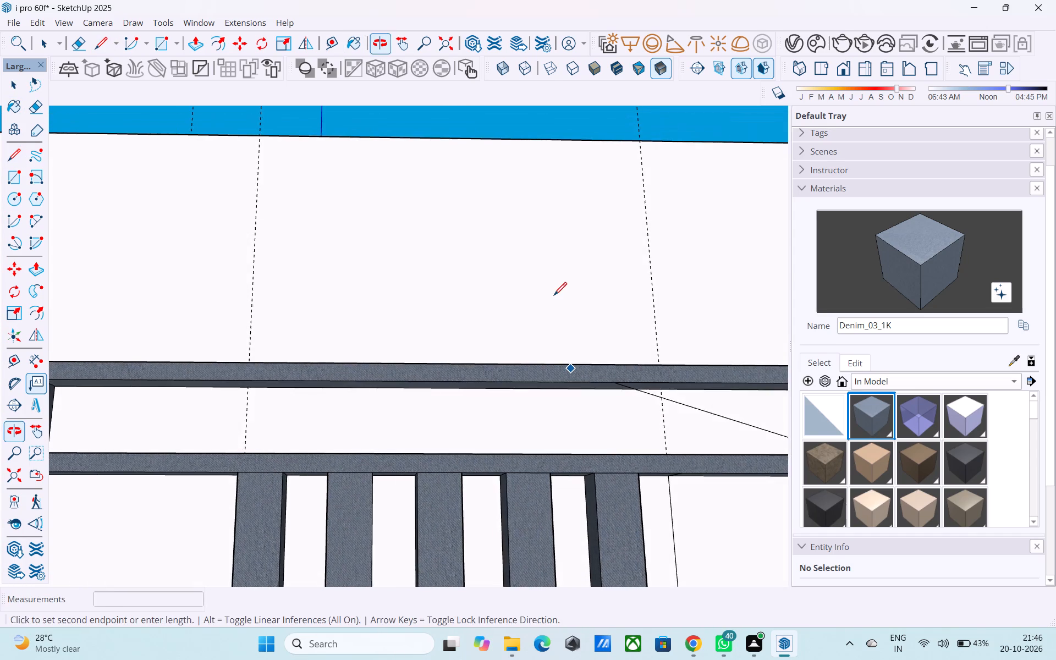
{"action": "scroll", "coordinate": [553, 298], "scroll_direction": "down", "scroll_amount": 4}
{"action": "middle_click", "coordinate": [430, 376]}
{"action": "scroll", "coordinate": [428, 376], "scroll_direction": "up", "scroll_amount": 5}
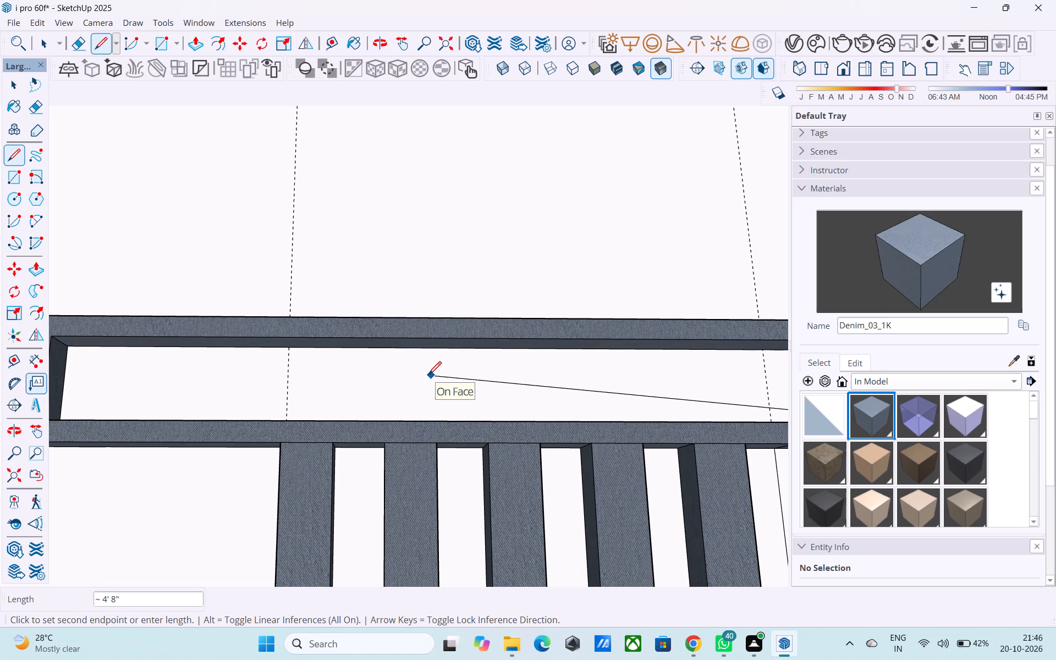
{"action": "middle_click_drag", "start_coordinate": [437, 362], "coordinate": [435, 340]}
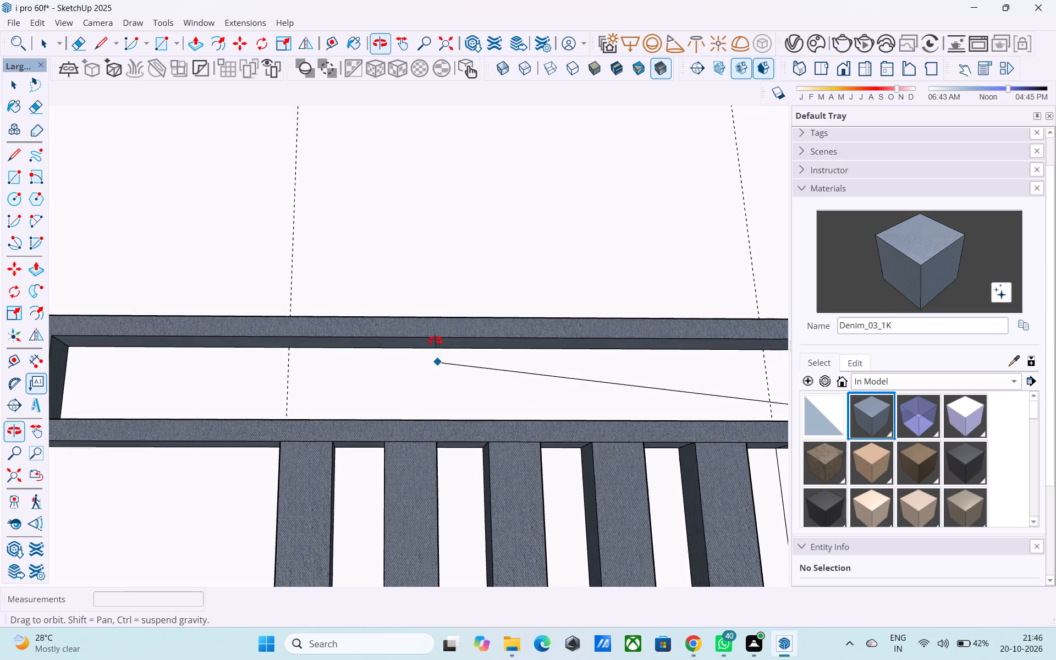
{"action": "middle_click_drag", "start_coordinate": [435, 340], "coordinate": [434, 336]}
{"action": "scroll", "coordinate": [434, 327], "scroll_direction": "down", "scroll_amount": 9}
{"action": "scroll", "coordinate": [423, 338], "scroll_direction": "up", "scroll_amount": 7}
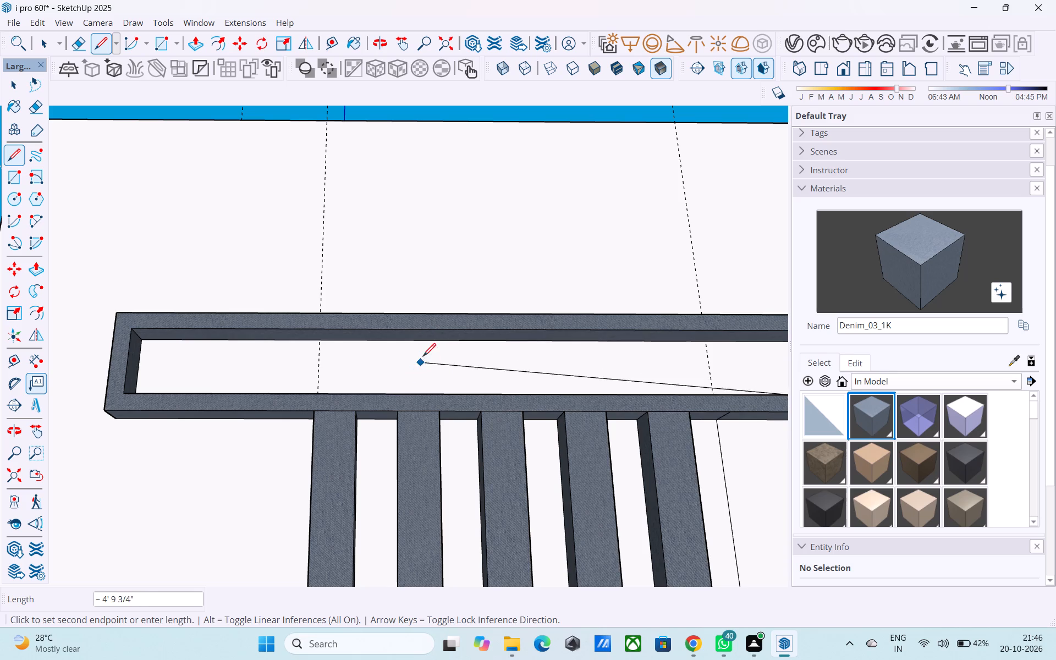
{"action": "scroll", "coordinate": [423, 357], "scroll_direction": "up", "scroll_amount": 2}
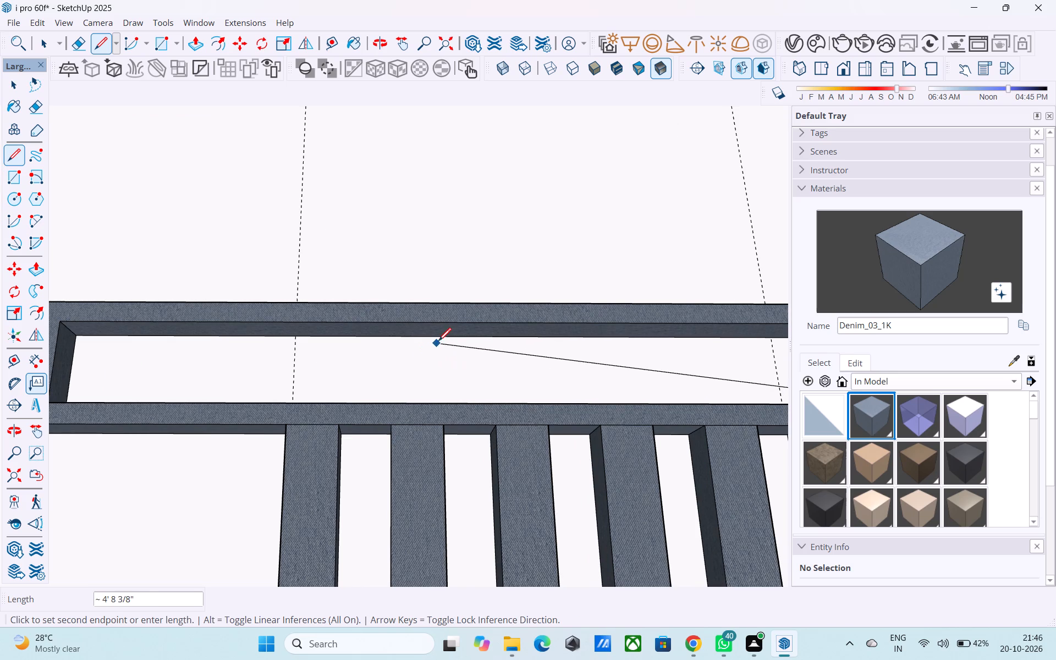
{"action": "left_click", "coordinate": [439, 337]}
{"action": "scroll", "coordinate": [420, 337], "scroll_direction": "down", "scroll_amount": 4}
{"action": "scroll", "coordinate": [323, 350], "scroll_direction": "down", "scroll_amount": 5}
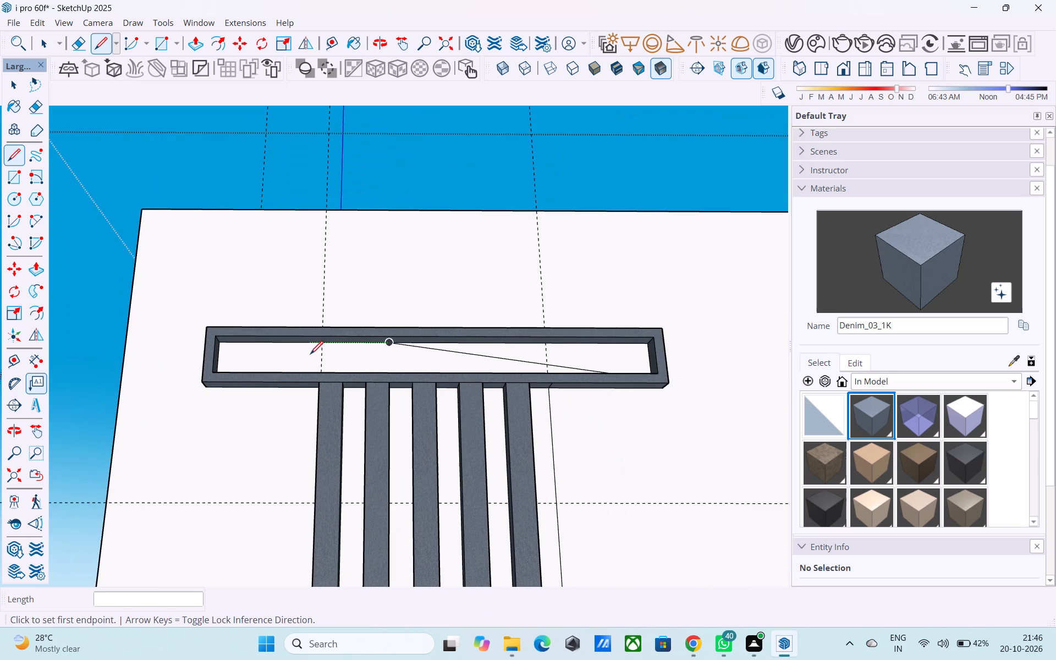
Paint the wedge of the box frame's panel above the diagonal line with C05_Golden_Blaze from Solid Colors.
{"action": "scroll", "coordinate": [888, 414], "scroll_direction": "down", "scroll_amount": 9}
{"action": "scroll", "coordinate": [896, 376], "scroll_direction": "up", "scroll_amount": 2}
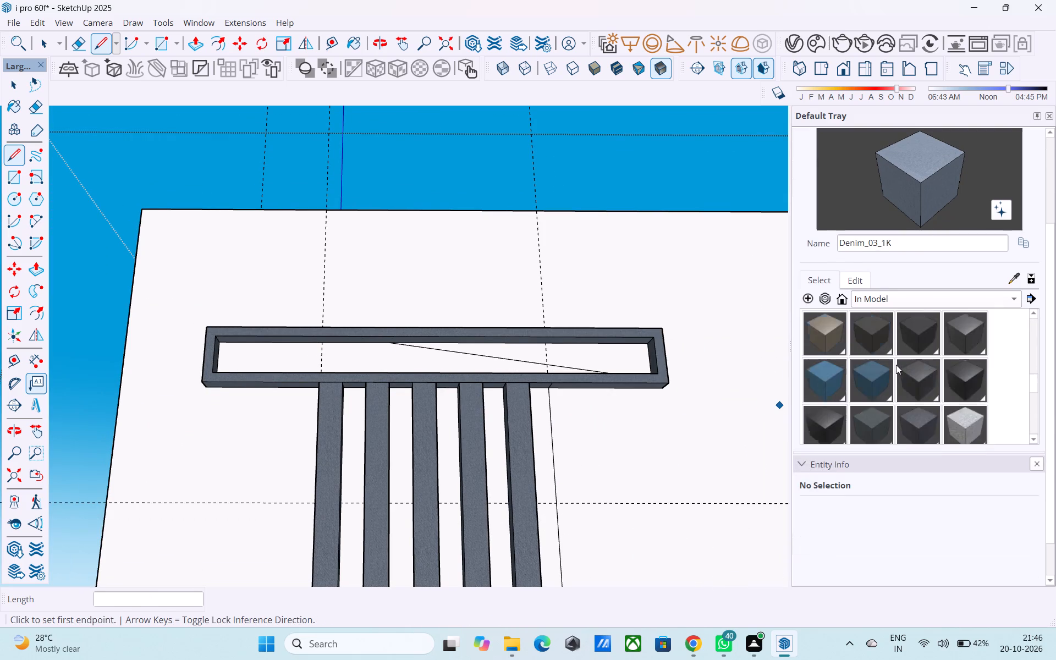
{"action": "scroll", "coordinate": [896, 365], "scroll_direction": "up", "scroll_amount": 6}
{"action": "left_click", "coordinate": [890, 339]}
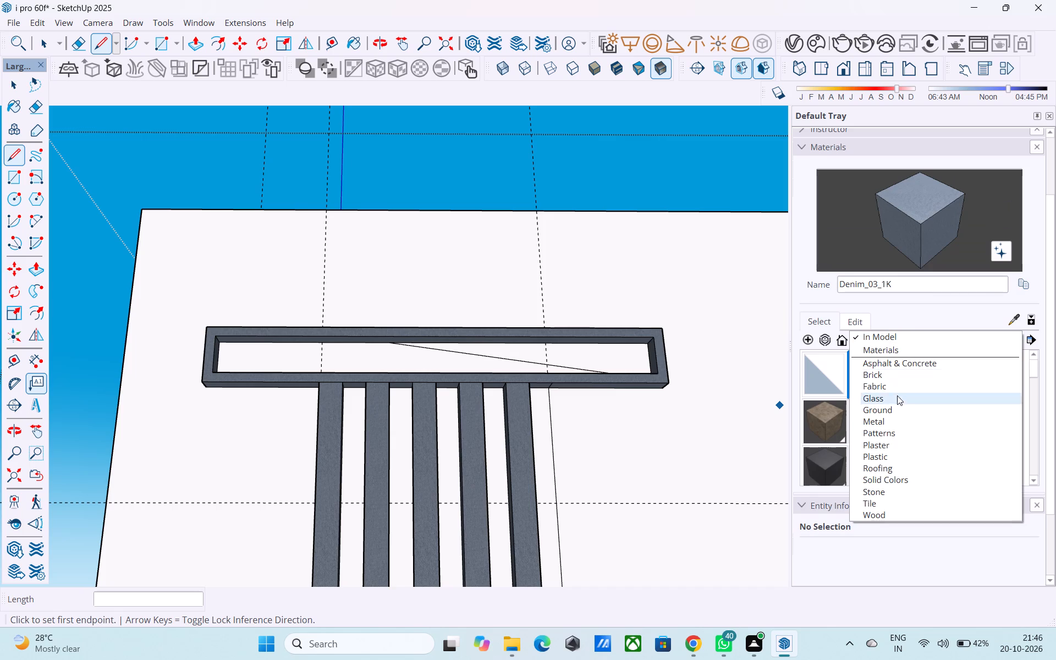
{"action": "left_click", "coordinate": [896, 480]}
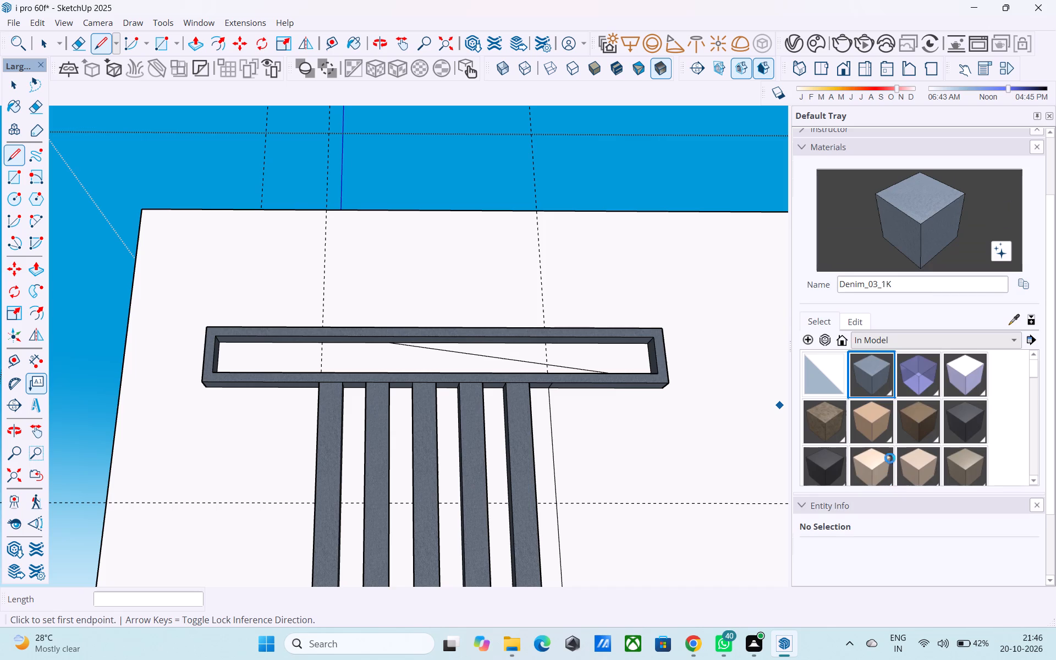
{"action": "scroll", "coordinate": [908, 411], "scroll_direction": "down", "scroll_amount": 6}
{"action": "left_click", "coordinate": [809, 377]}
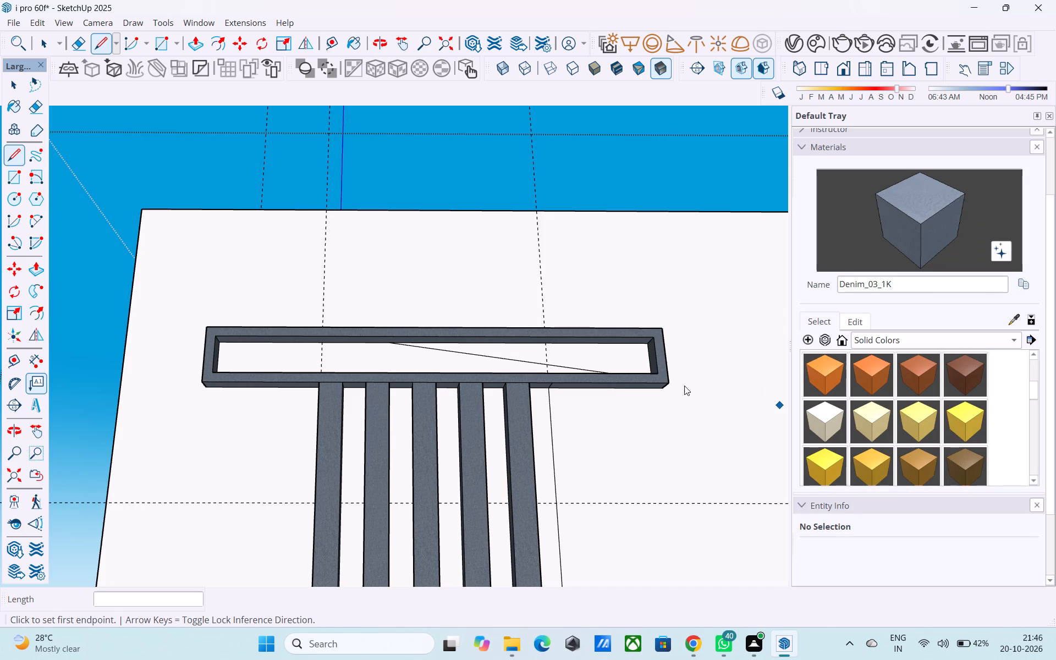
{"action": "left_click", "coordinate": [609, 350]}
Examine the orange wedge, rooftop room and front facade from several angles.
{"action": "scroll", "coordinate": [479, 287], "scroll_direction": "down", "scroll_amount": 1}
{"action": "scroll", "coordinate": [479, 286], "scroll_direction": "up", "scroll_amount": 1}
{"action": "scroll", "coordinate": [479, 286], "scroll_direction": "down", "scroll_amount": 8}
{"action": "middle_click_drag", "start_coordinate": [477, 315], "coordinate": [510, 532]}
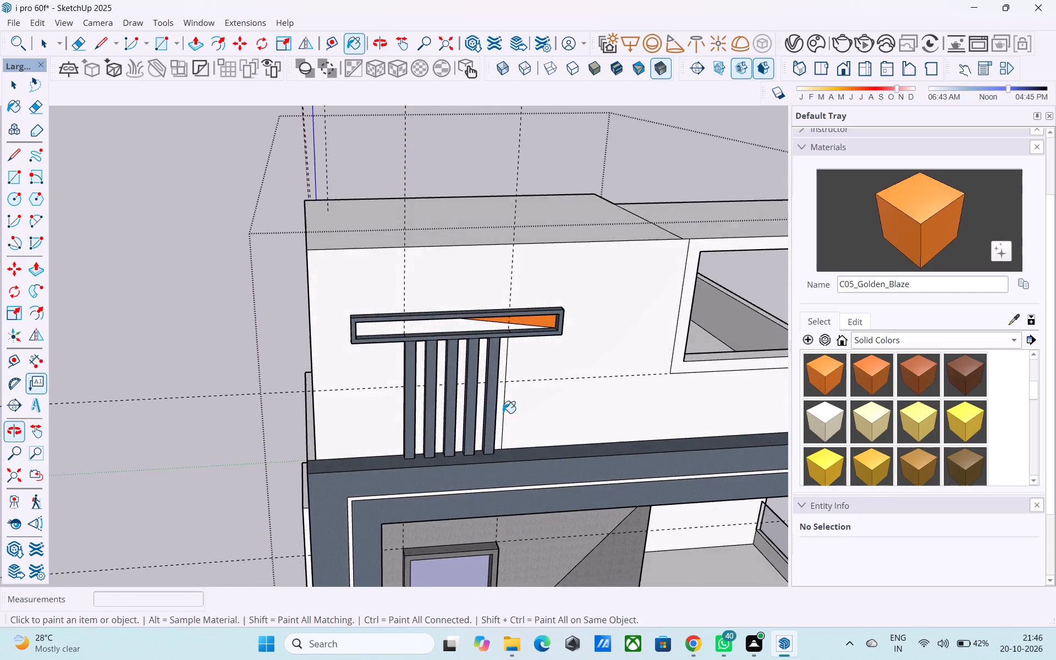
{"action": "scroll", "coordinate": [498, 382], "scroll_direction": "down", "scroll_amount": 6}
{"action": "middle_click_drag", "start_coordinate": [550, 328], "coordinate": [583, 269]}
{"action": "scroll", "coordinate": [554, 285], "scroll_direction": "up", "scroll_amount": 1}
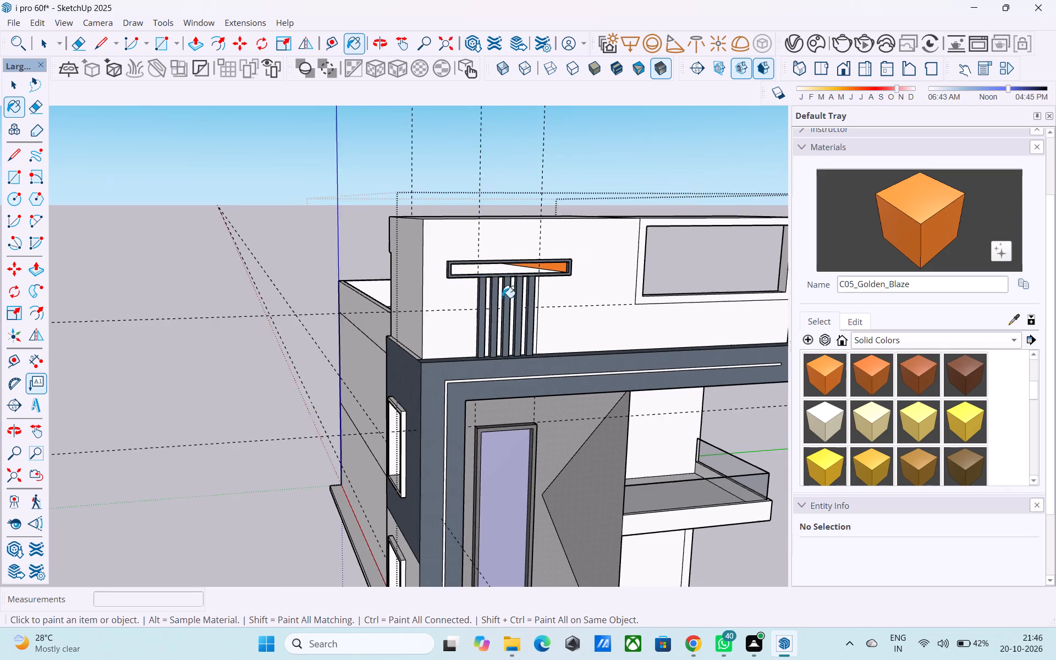
{"action": "scroll", "coordinate": [353, 326], "scroll_direction": "down", "scroll_amount": 3}
{"action": "middle_click_drag", "start_coordinate": [315, 343], "coordinate": [370, 305]}
{"action": "scroll", "coordinate": [567, 230], "scroll_direction": "up", "scroll_amount": 5}
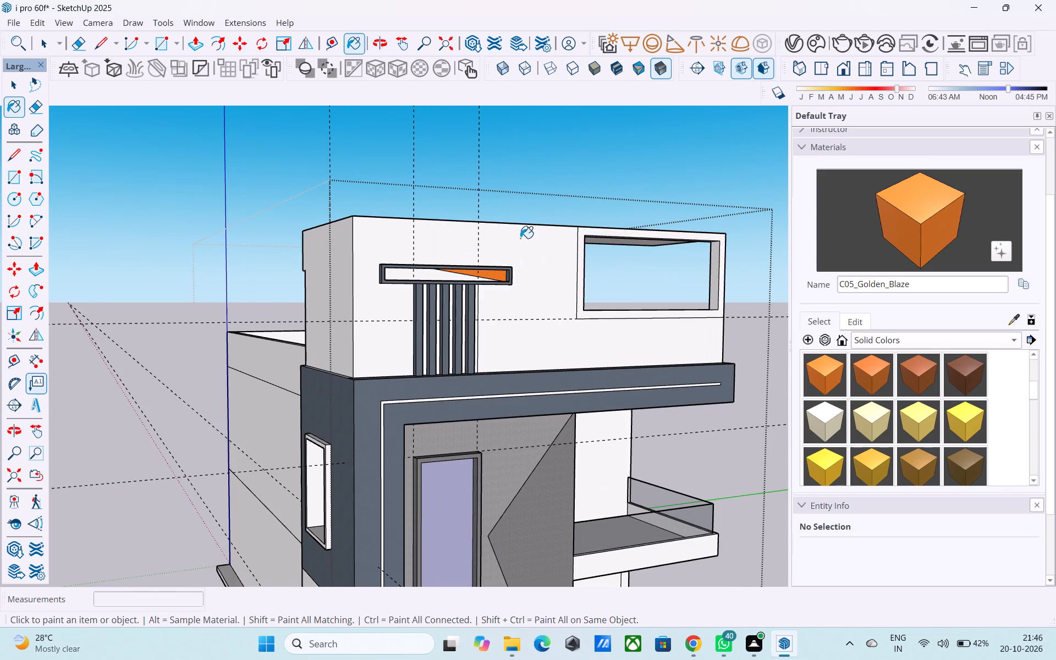
{"action": "scroll", "coordinate": [431, 265], "scroll_direction": "down", "scroll_amount": 4}
{"action": "middle_click_drag", "start_coordinate": [417, 269], "coordinate": [382, 262]}
{"action": "middle_click_drag", "start_coordinate": [382, 266], "coordinate": [383, 277]}
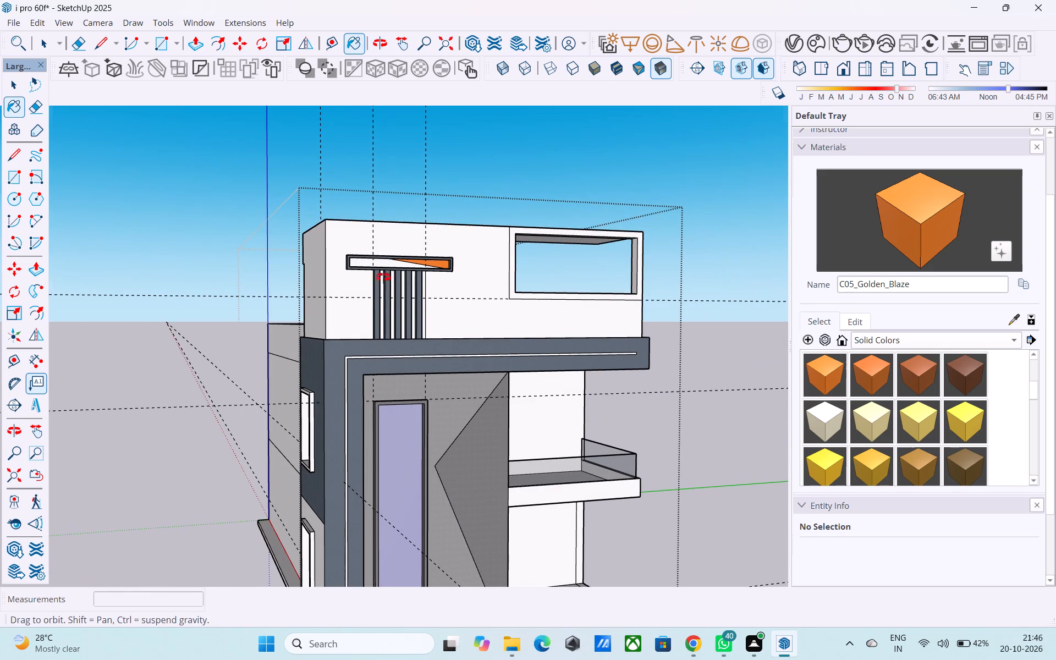
{"action": "middle_click_drag", "start_coordinate": [383, 277], "coordinate": [384, 302]}
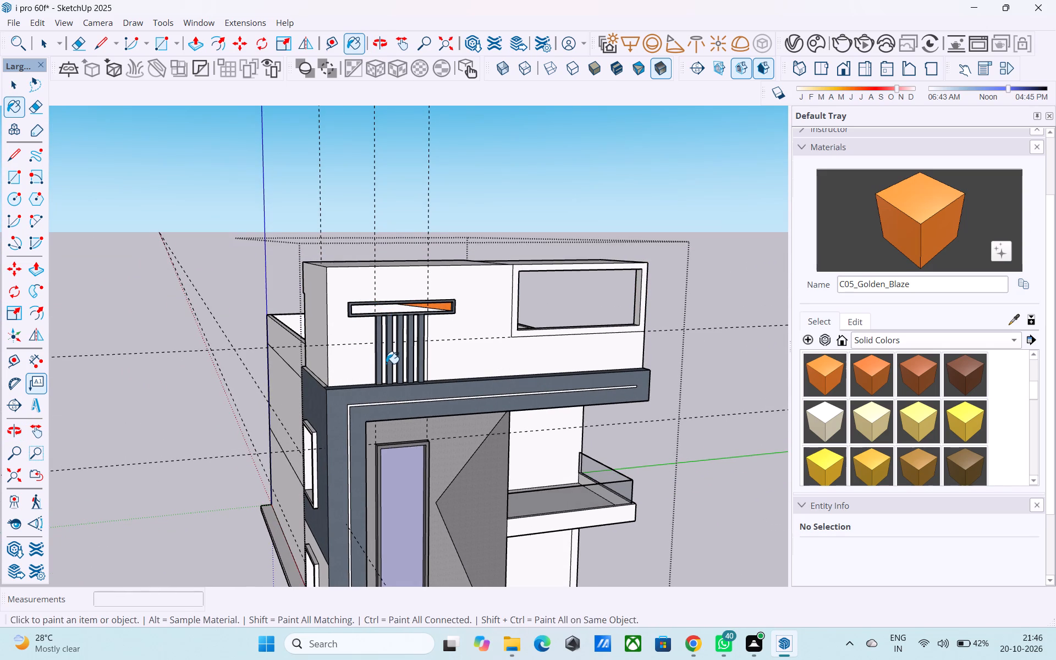
{"action": "middle_click_drag", "start_coordinate": [367, 370], "coordinate": [251, 350]}
{"action": "scroll", "coordinate": [339, 262], "scroll_direction": "down", "scroll_amount": 6}
{"action": "middle_click_drag", "start_coordinate": [354, 352], "coordinate": [361, 337]}
{"action": "scroll", "coordinate": [360, 340], "scroll_direction": "up", "scroll_amount": 11}
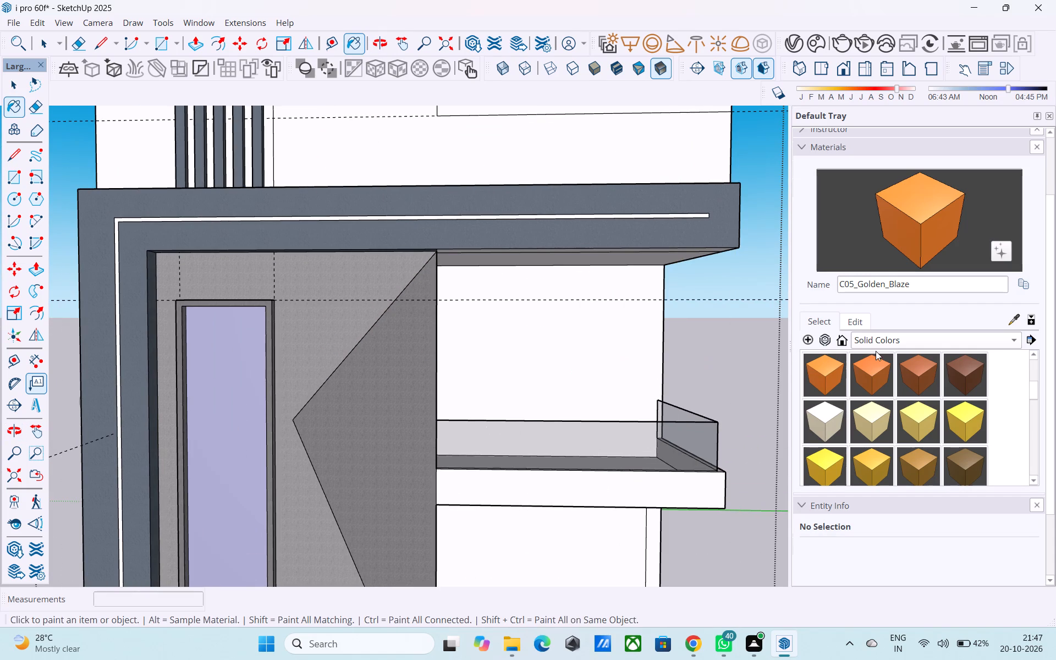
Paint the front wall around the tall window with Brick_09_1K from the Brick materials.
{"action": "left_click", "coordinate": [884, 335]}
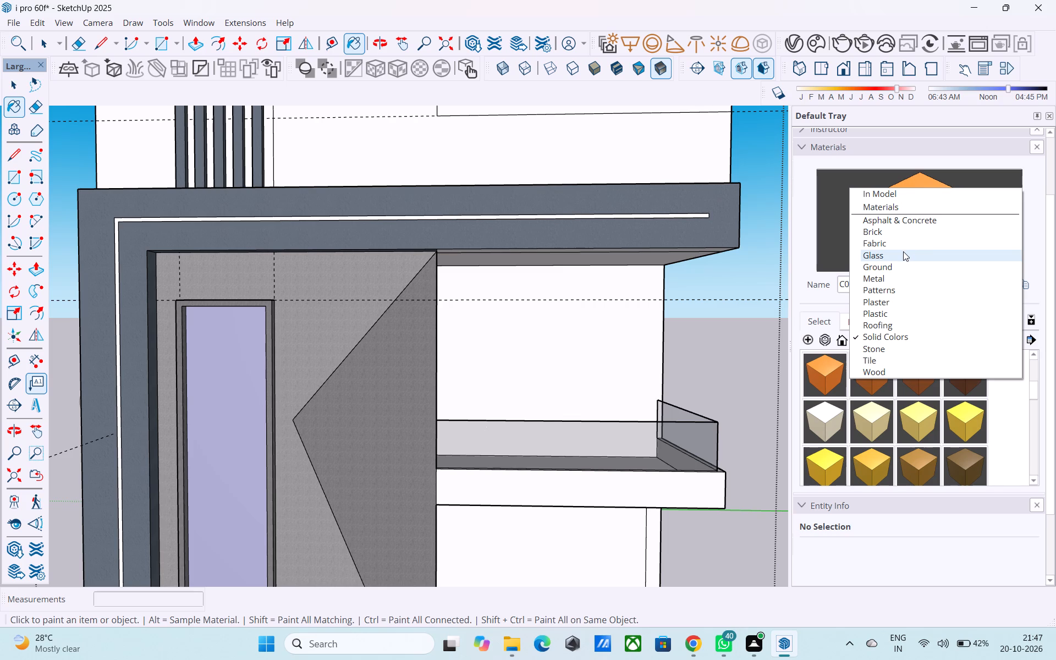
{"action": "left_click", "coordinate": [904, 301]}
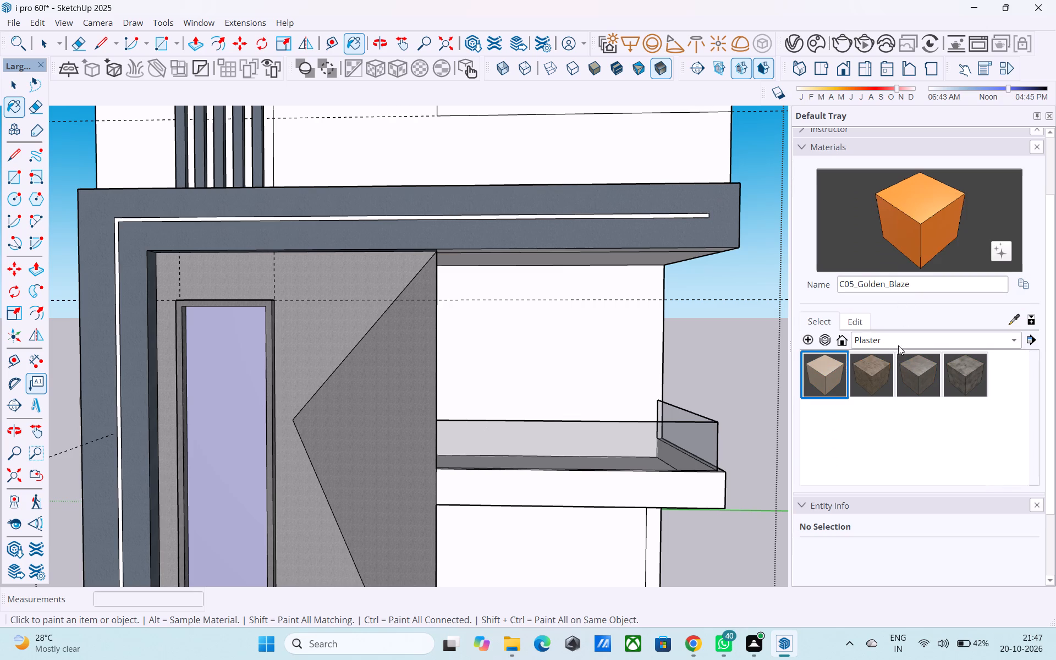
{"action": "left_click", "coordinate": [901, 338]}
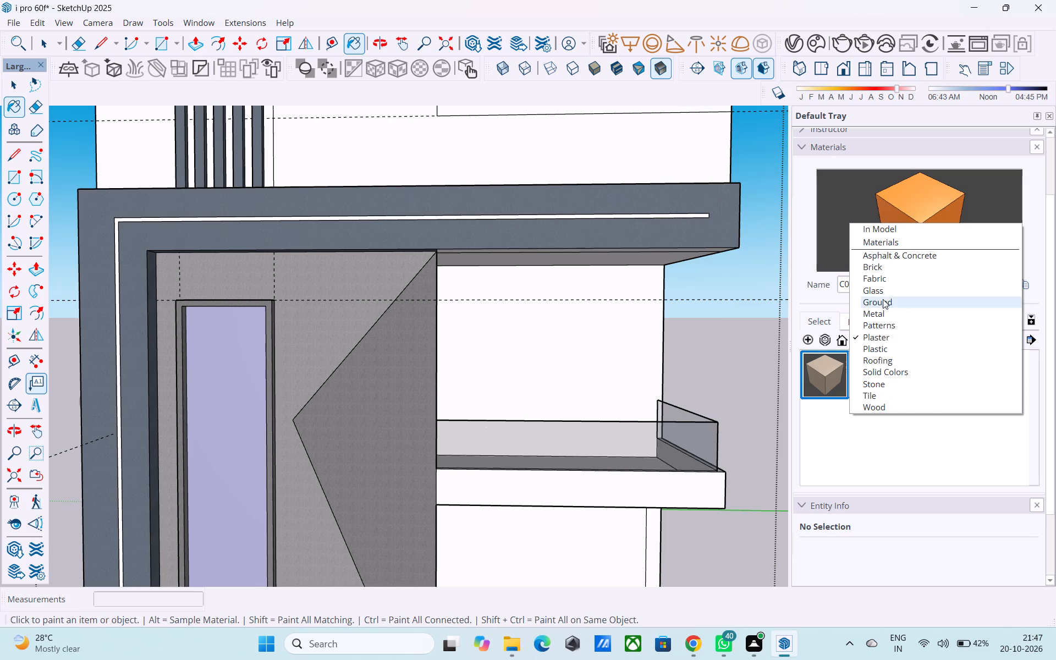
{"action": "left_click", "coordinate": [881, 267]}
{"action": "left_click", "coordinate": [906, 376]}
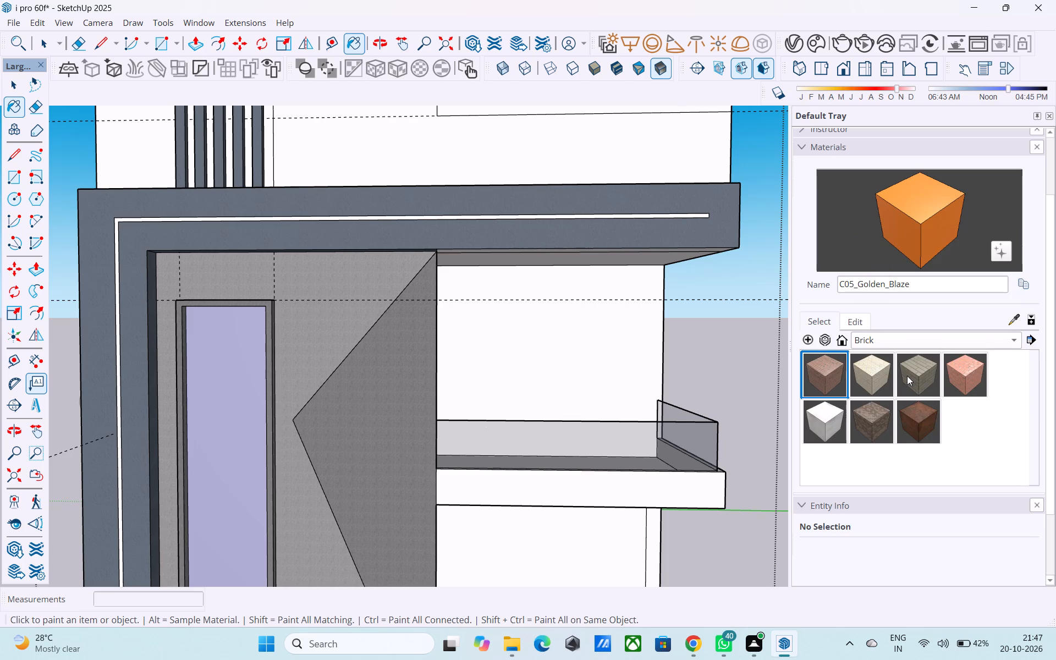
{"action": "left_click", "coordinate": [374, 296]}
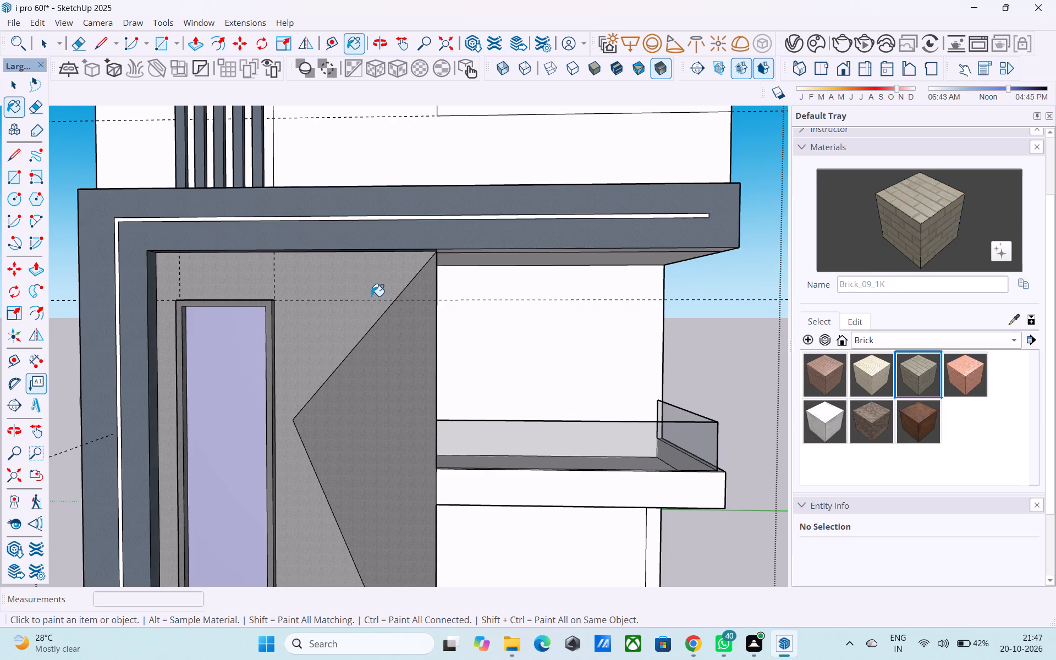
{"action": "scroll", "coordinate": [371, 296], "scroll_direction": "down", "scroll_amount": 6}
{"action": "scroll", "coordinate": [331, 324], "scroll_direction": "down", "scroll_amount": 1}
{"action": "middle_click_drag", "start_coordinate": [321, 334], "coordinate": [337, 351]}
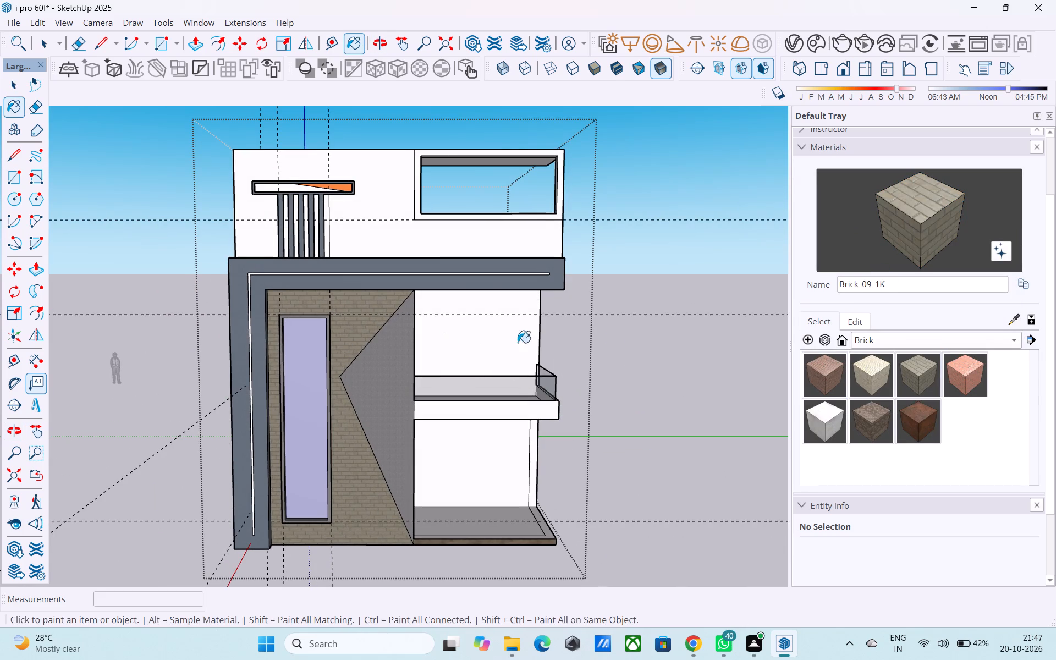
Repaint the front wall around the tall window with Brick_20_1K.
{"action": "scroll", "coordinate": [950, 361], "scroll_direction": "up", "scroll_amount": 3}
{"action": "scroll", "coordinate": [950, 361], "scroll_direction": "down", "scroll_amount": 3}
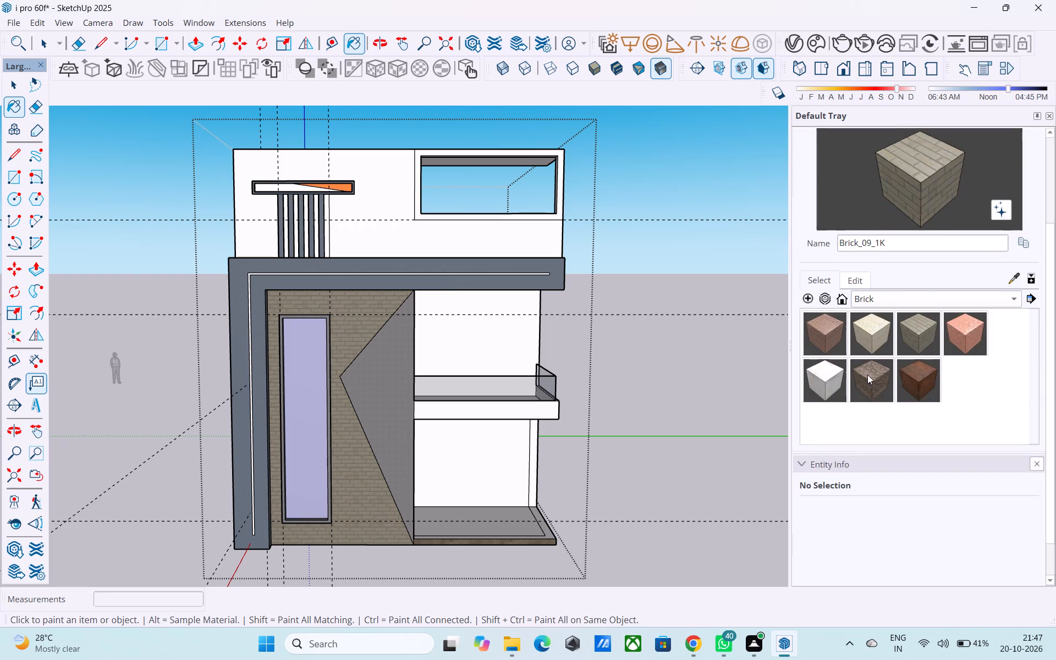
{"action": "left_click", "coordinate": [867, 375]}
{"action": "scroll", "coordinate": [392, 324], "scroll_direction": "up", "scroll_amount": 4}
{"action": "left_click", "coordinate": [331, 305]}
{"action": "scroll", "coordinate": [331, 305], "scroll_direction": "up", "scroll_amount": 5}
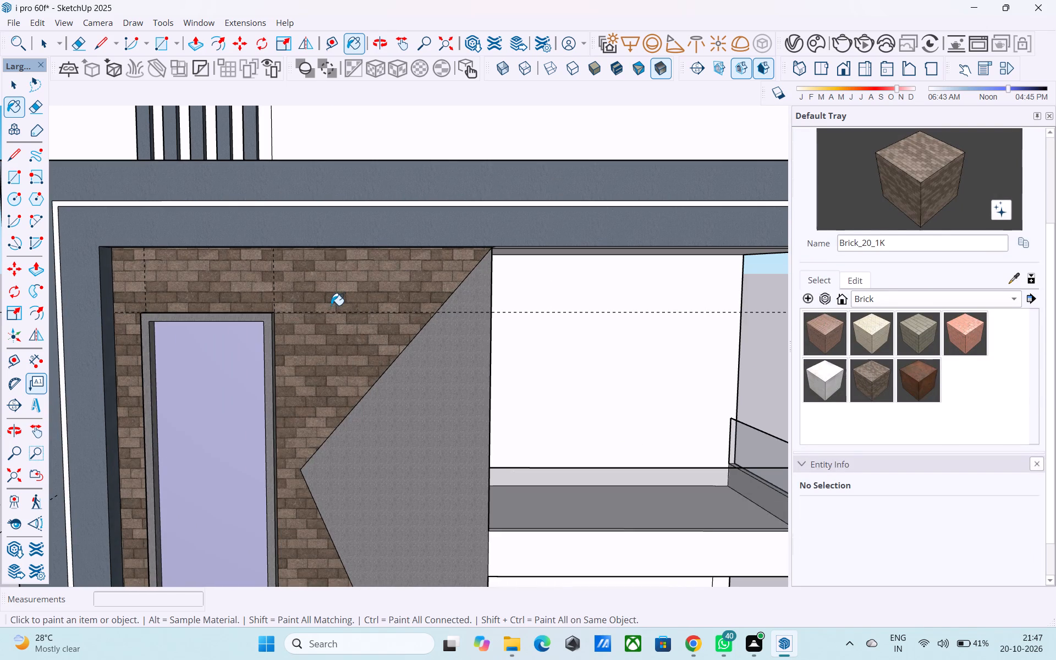
Paint the front wall around the tall window with Plaster_06_1K from the Plaster materials.
{"action": "left_click", "coordinate": [920, 299]}
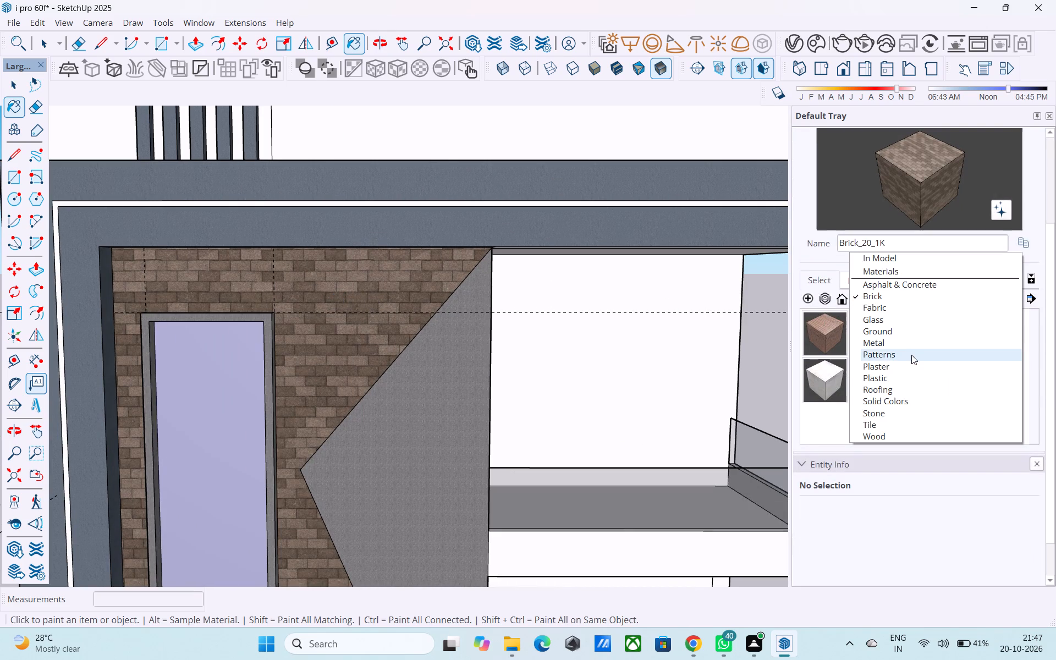
{"action": "left_click_drag", "start_coordinate": [911, 355], "coordinate": [915, 367]}
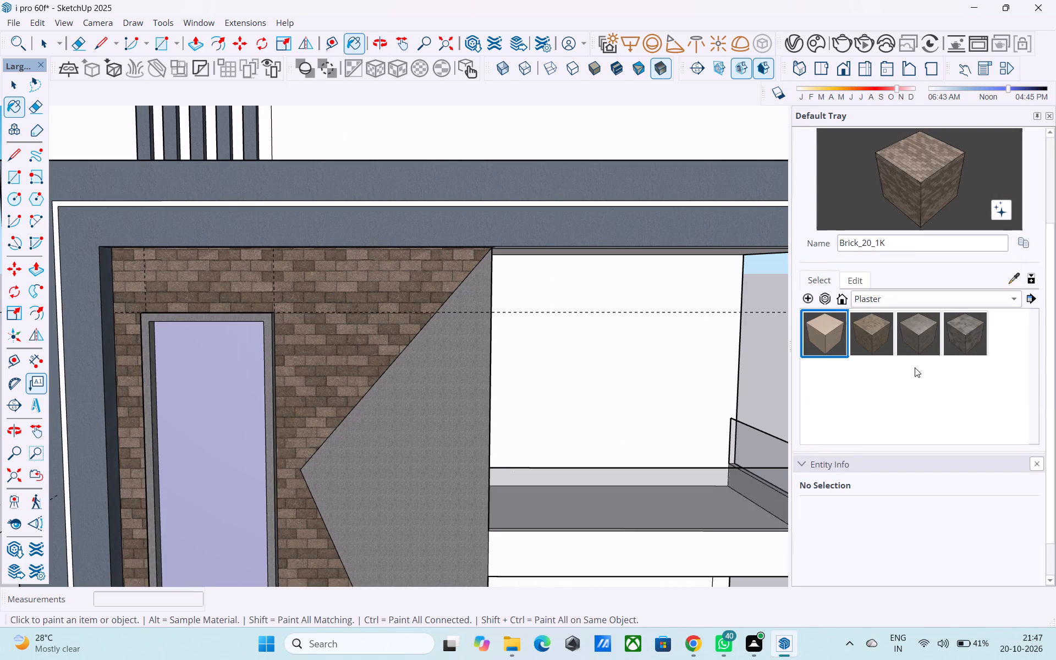
{"action": "left_click", "coordinate": [959, 332]}
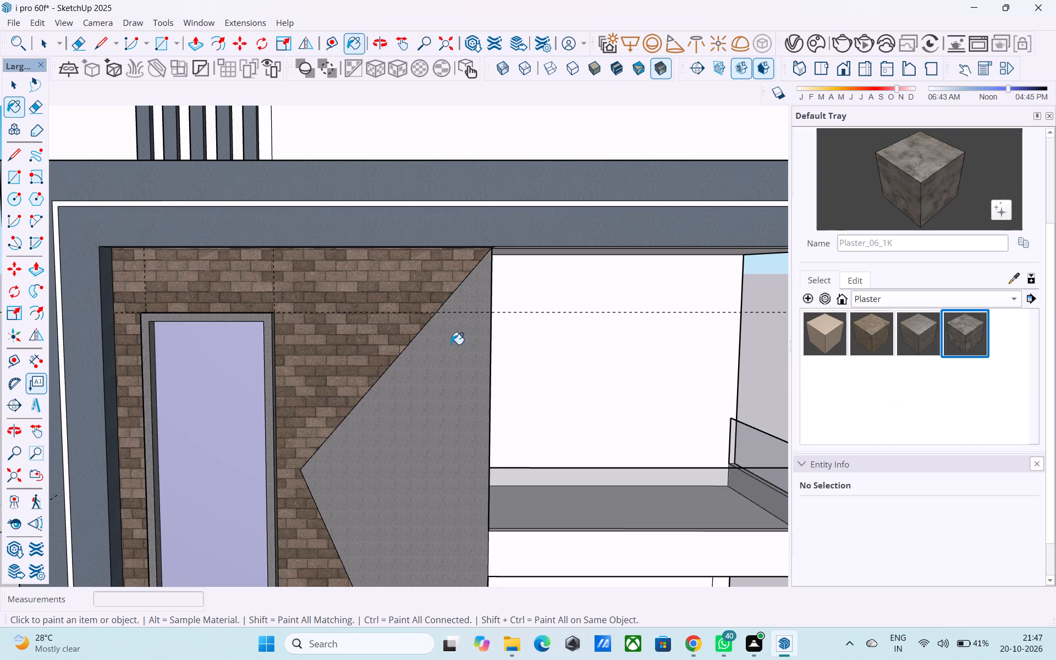
{"action": "left_click", "coordinate": [392, 310]}
Examine the plastered wall beside the pointed grey area, up close and from a distance.
{"action": "scroll", "coordinate": [391, 289], "scroll_direction": "down", "scroll_amount": 6}
{"action": "middle_click_drag", "start_coordinate": [388, 307], "coordinate": [394, 264]}
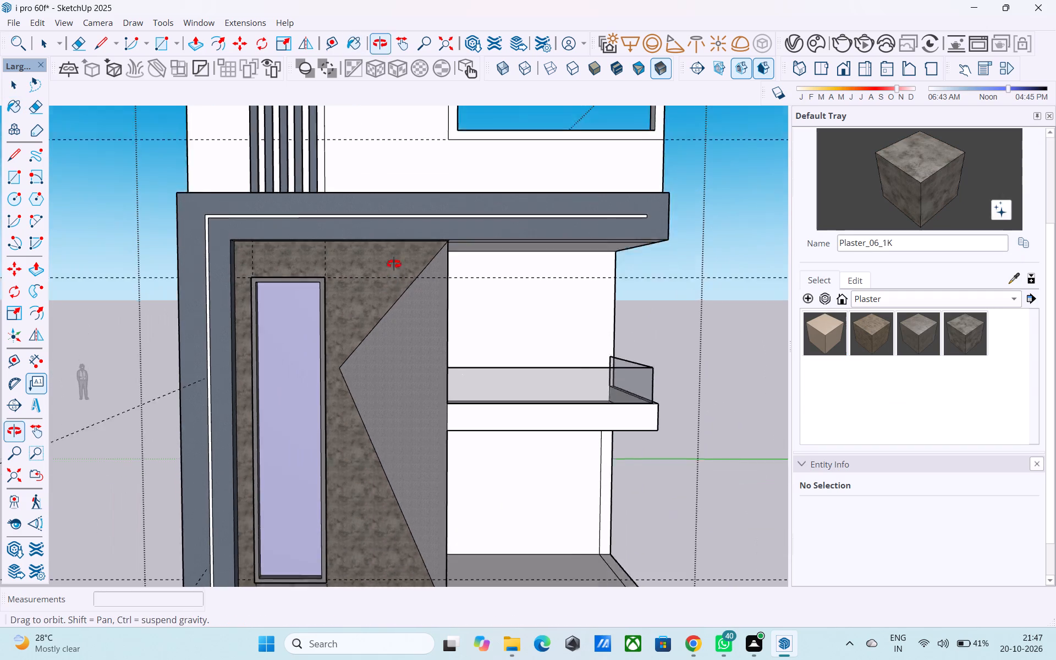
{"action": "middle_click_drag", "start_coordinate": [394, 264], "coordinate": [399, 240]}
{"action": "scroll", "coordinate": [414, 226], "scroll_direction": "up", "scroll_amount": 4}
{"action": "scroll", "coordinate": [386, 319], "scroll_direction": "down", "scroll_amount": 4}
{"action": "middle_click_drag", "start_coordinate": [401, 384], "coordinate": [410, 470]}
{"action": "scroll", "coordinate": [396, 310], "scroll_direction": "up", "scroll_amount": 2}
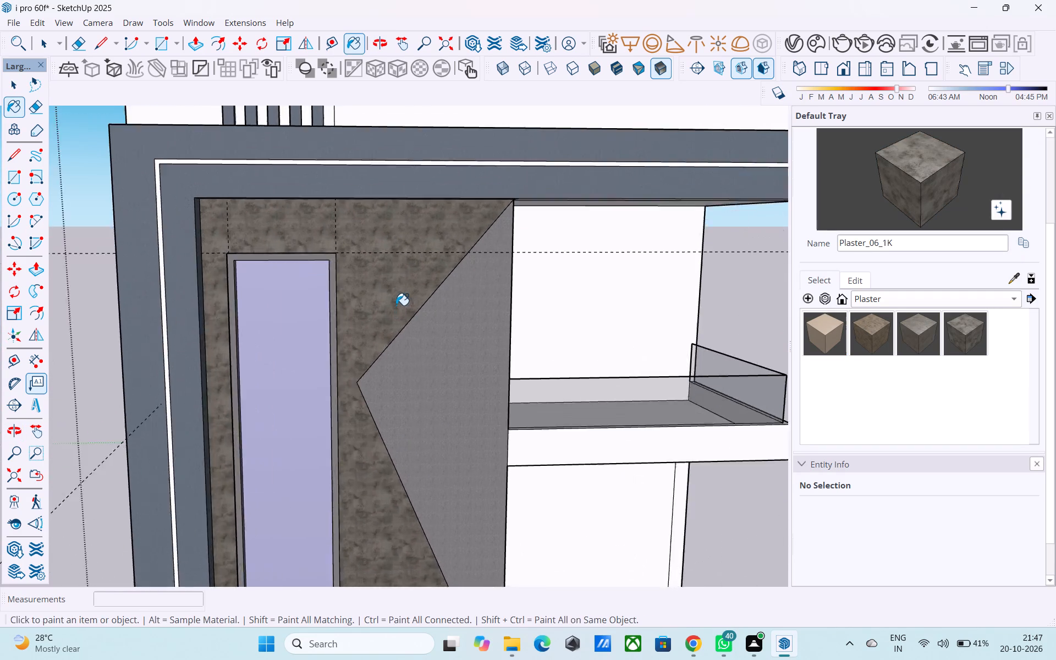
{"action": "scroll", "coordinate": [396, 305], "scroll_direction": "up", "scroll_amount": 4}
{"action": "scroll", "coordinate": [396, 305], "scroll_direction": "down", "scroll_amount": 5}
{"action": "middle_click_drag", "start_coordinate": [396, 305], "coordinate": [416, 278]}
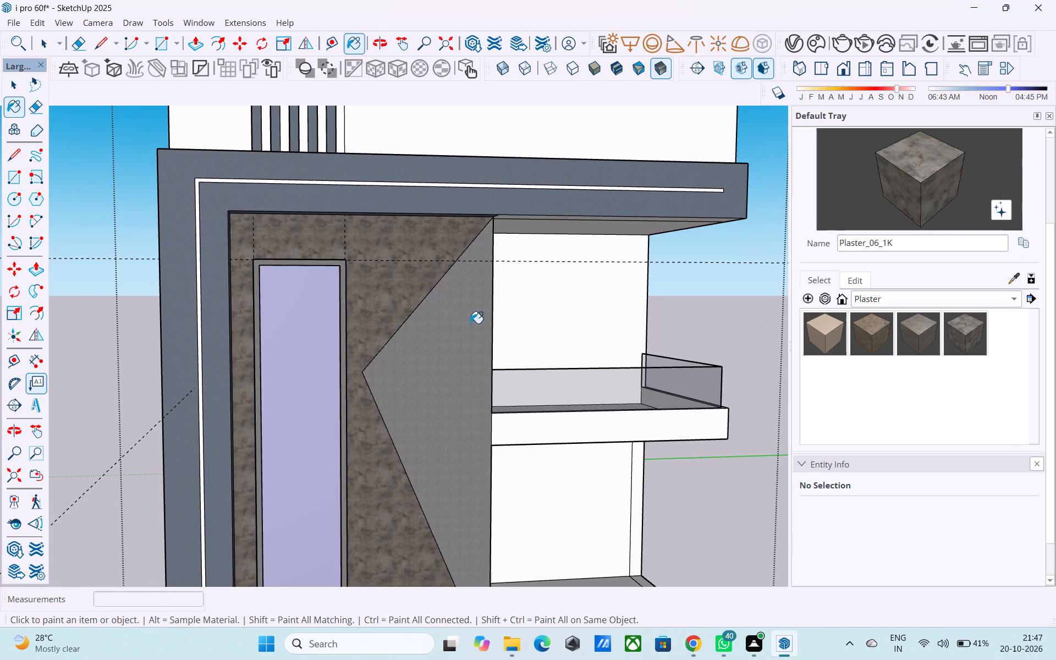
Paint the pointed grey area beside the tall window with M05_Graphite_Haze from the Solid Colors materials.
{"action": "left_click", "coordinate": [899, 299]}
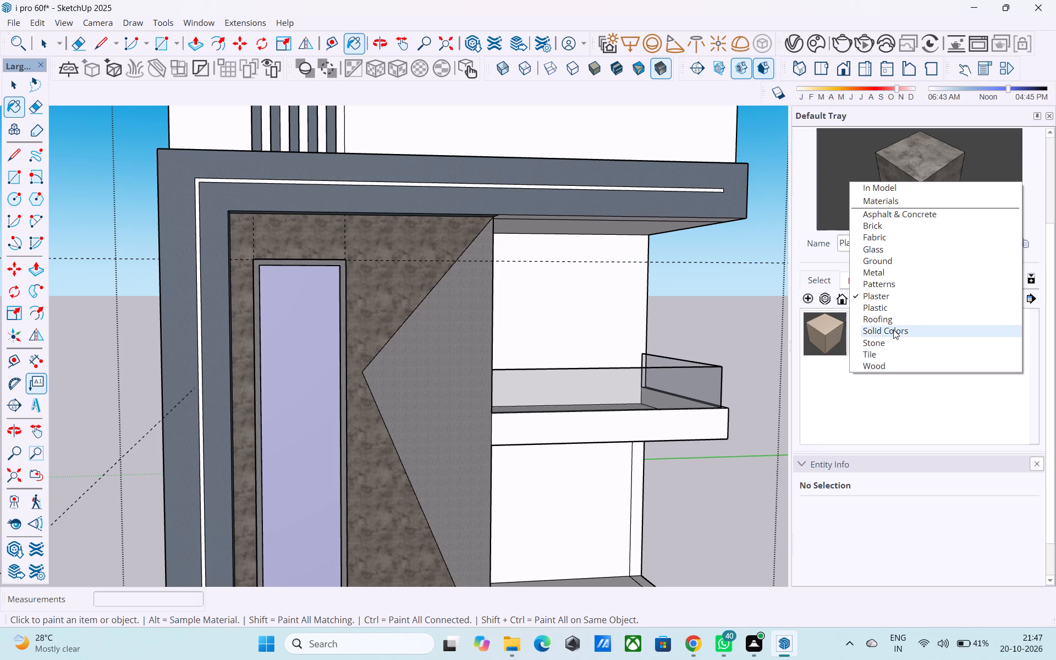
{"action": "left_click", "coordinate": [893, 328]}
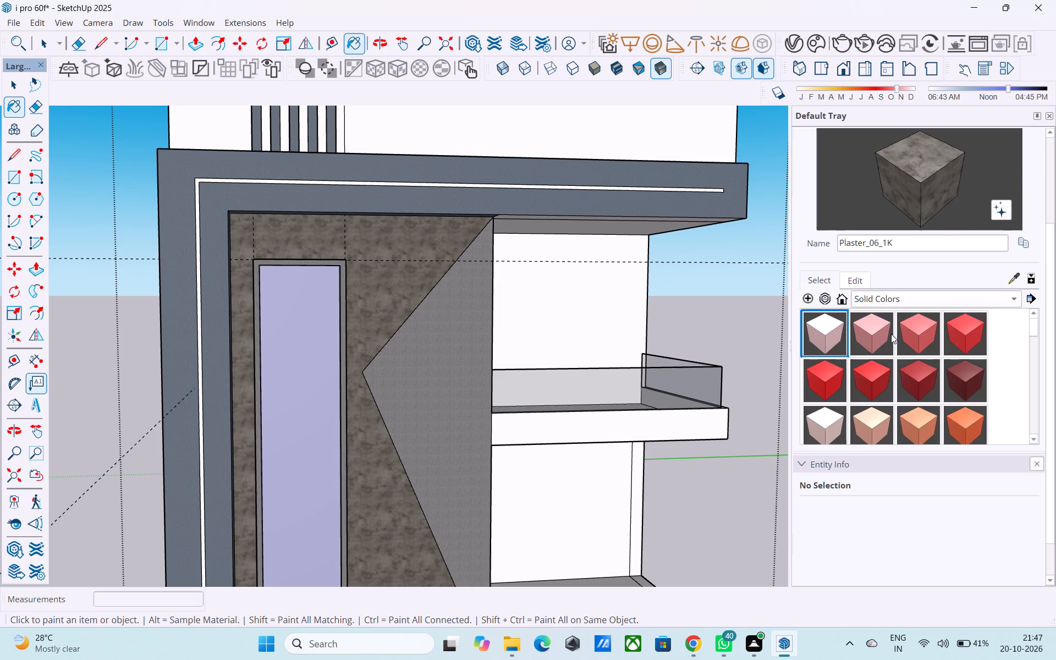
{"action": "scroll", "coordinate": [892, 349], "scroll_direction": "down", "scroll_amount": 20}
{"action": "scroll", "coordinate": [871, 381], "scroll_direction": "down", "scroll_amount": 3}
{"action": "scroll", "coordinate": [871, 381], "scroll_direction": "up", "scroll_amount": 1}
{"action": "scroll", "coordinate": [871, 381], "scroll_direction": "down", "scroll_amount": 2}
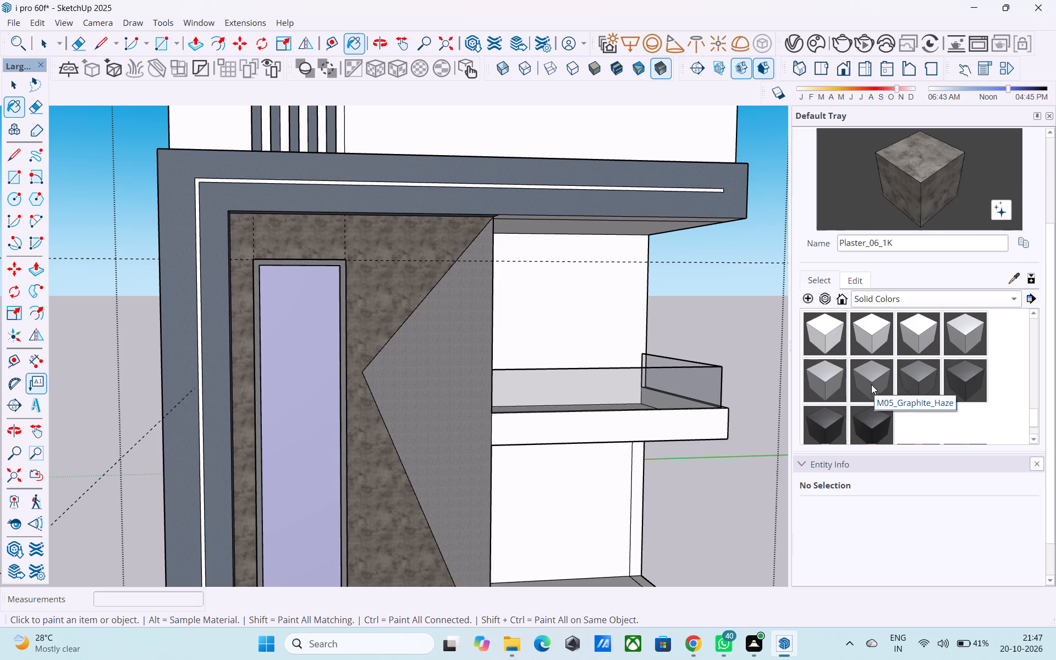
{"action": "left_click_drag", "start_coordinate": [914, 375], "coordinate": [919, 380]}
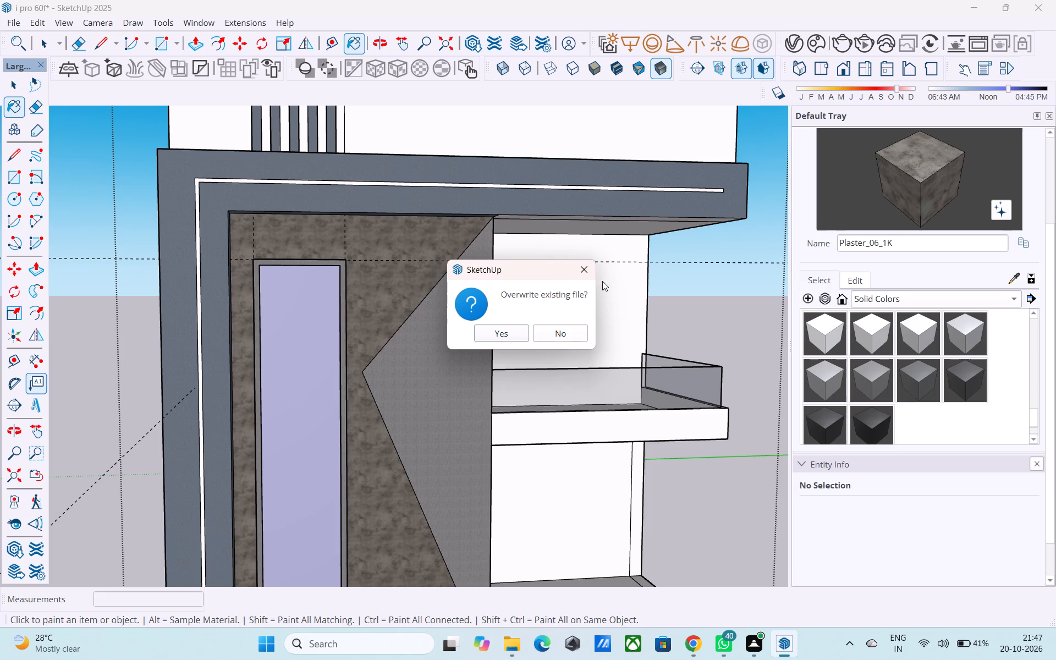
{"action": "left_click", "coordinate": [588, 275]}
{"action": "left_click", "coordinate": [881, 383]}
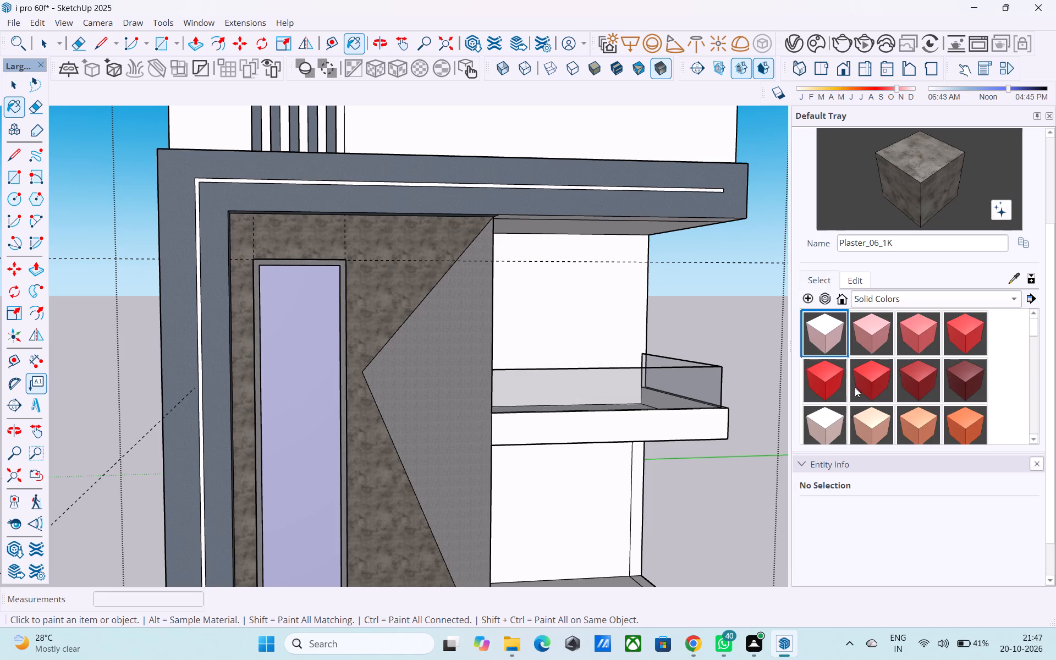
{"action": "scroll", "coordinate": [858, 339], "scroll_direction": "down", "scroll_amount": 20}
{"action": "scroll", "coordinate": [858, 339], "scroll_direction": "down", "scroll_amount": 10}
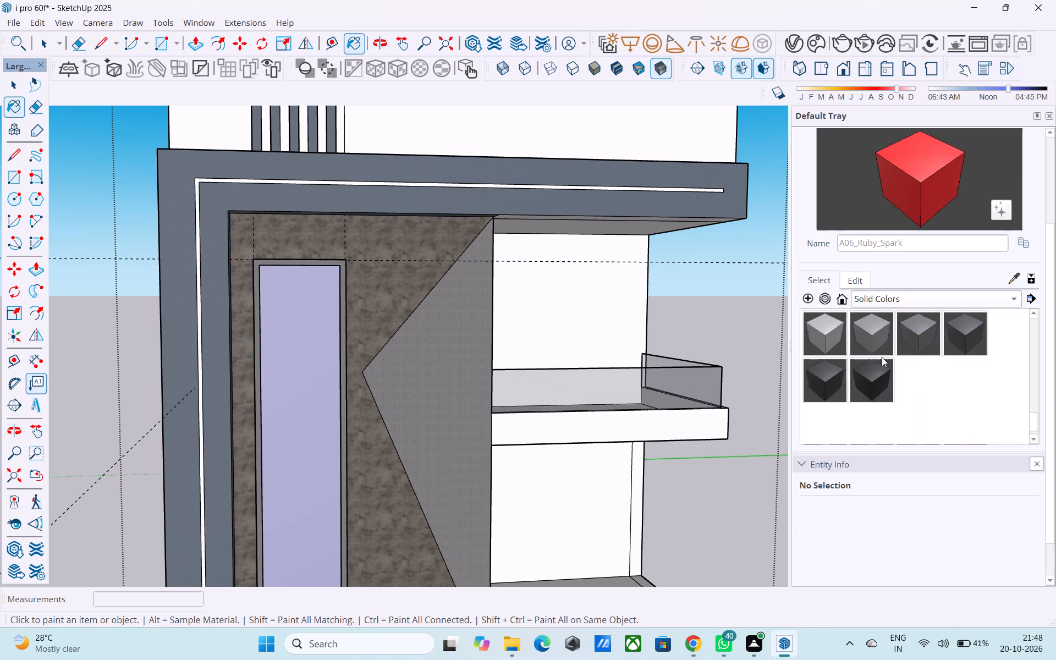
{"action": "scroll", "coordinate": [859, 332], "scroll_direction": "up", "scroll_amount": 2}
{"action": "left_click", "coordinate": [858, 332]}
{"action": "left_click", "coordinate": [481, 360]}
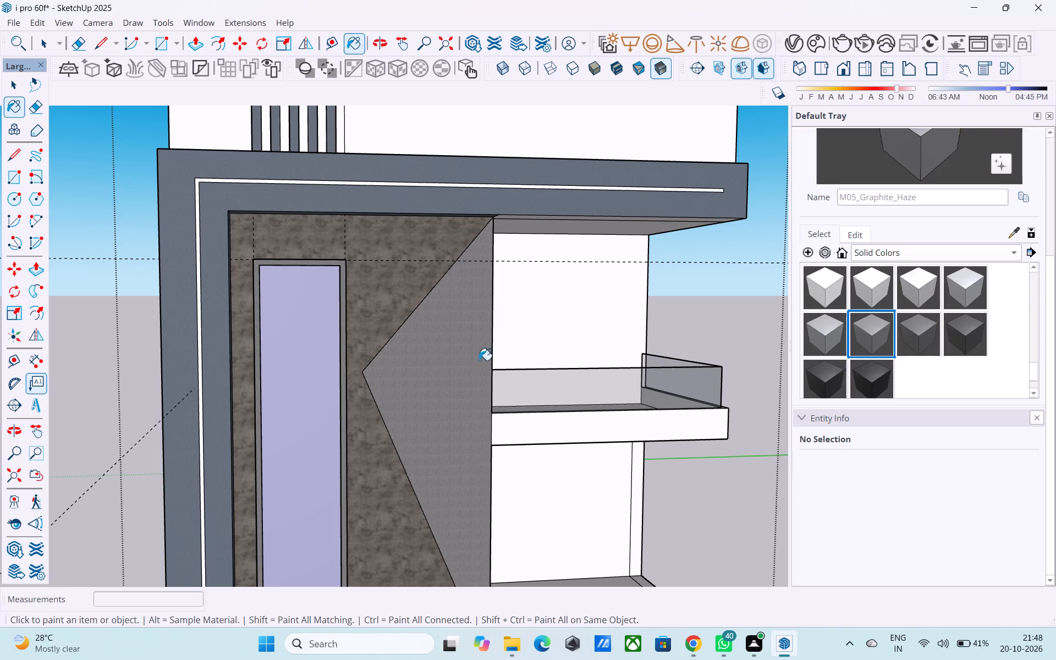
Push/Pull the pointed graphite face 3" outward from the plastered front wall.
{"action": "middle_click_drag", "start_coordinate": [442, 362], "coordinate": [432, 402]}
{"action": "scroll", "coordinate": [430, 384], "scroll_direction": "up", "scroll_amount": 2}
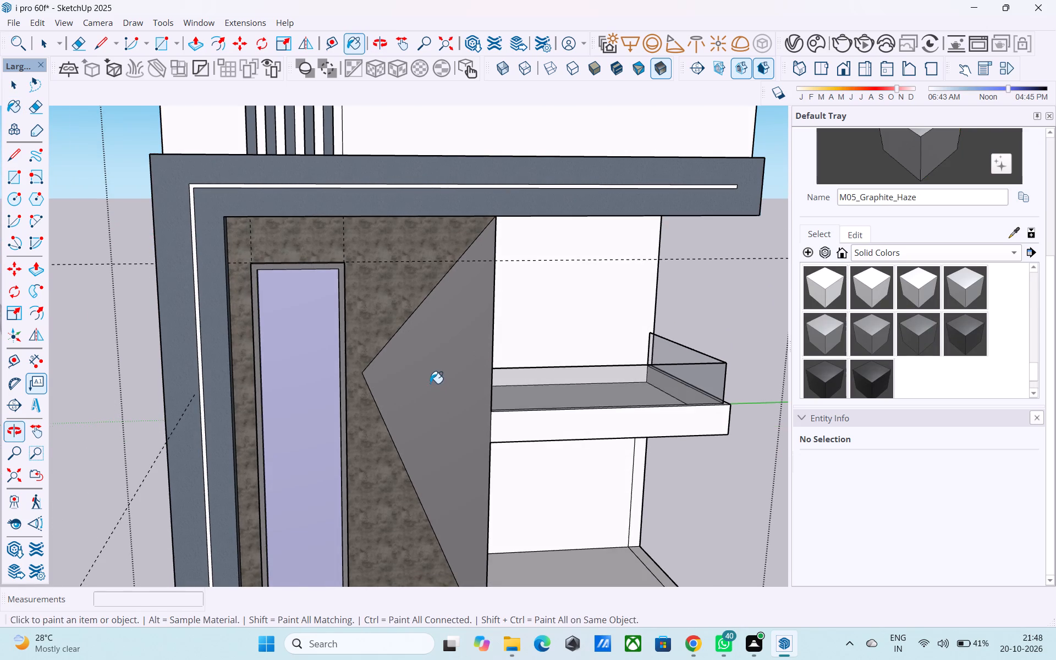
{"action": "scroll", "coordinate": [430, 383], "scroll_direction": "up", "scroll_amount": 2}
{"action": "middle_click_drag", "start_coordinate": [427, 372], "coordinate": [460, 383]}
{"action": "scroll", "coordinate": [459, 382], "scroll_direction": "up", "scroll_amount": 1}
{"action": "key", "text": "c"}
{"action": "middle_click_drag", "start_coordinate": [463, 382], "coordinate": [518, 389]}
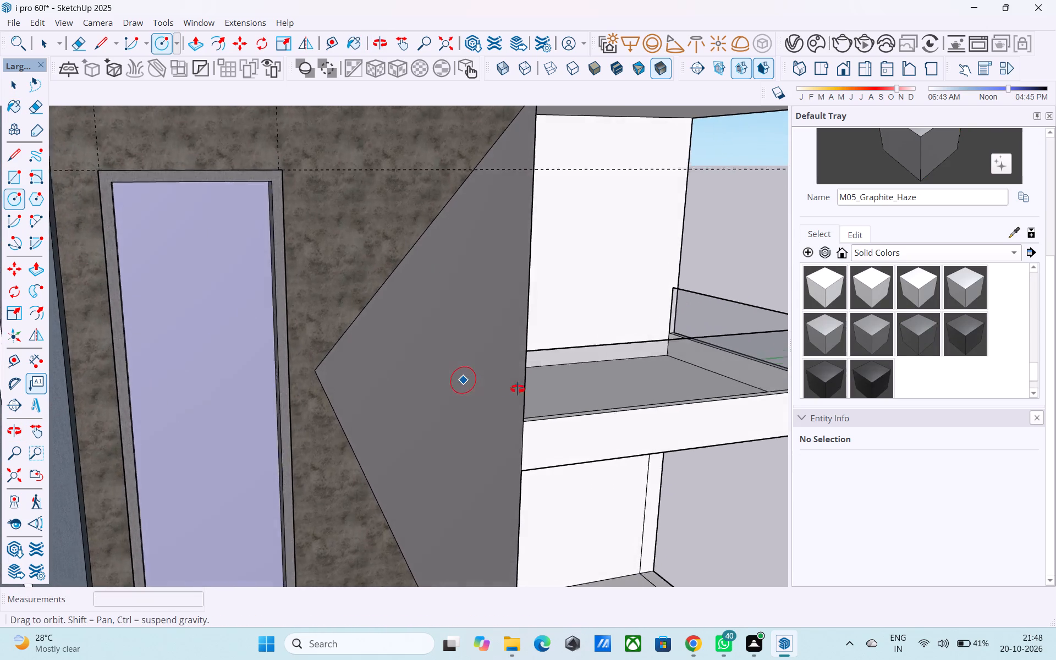
{"action": "middle_click_drag", "start_coordinate": [518, 389], "coordinate": [559, 388]}
{"action": "key", "text": "space"}
{"action": "left_click", "coordinate": [497, 370]}
{"action": "key", "text": "p"}
{"action": "left_click", "coordinate": [493, 370]}
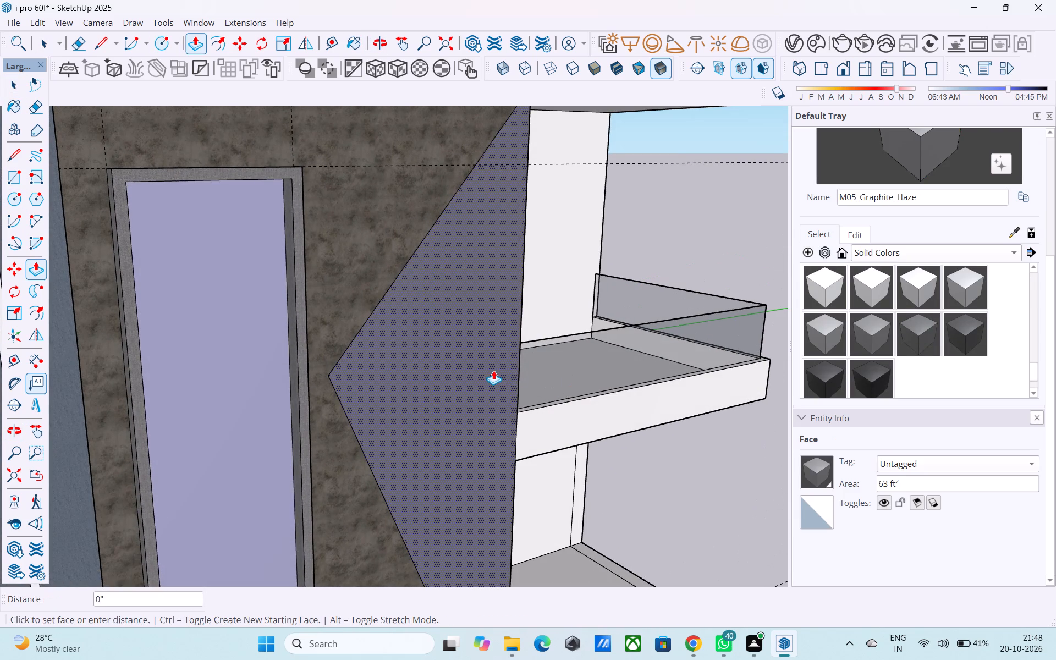
{"action": "key", "text": "3"}
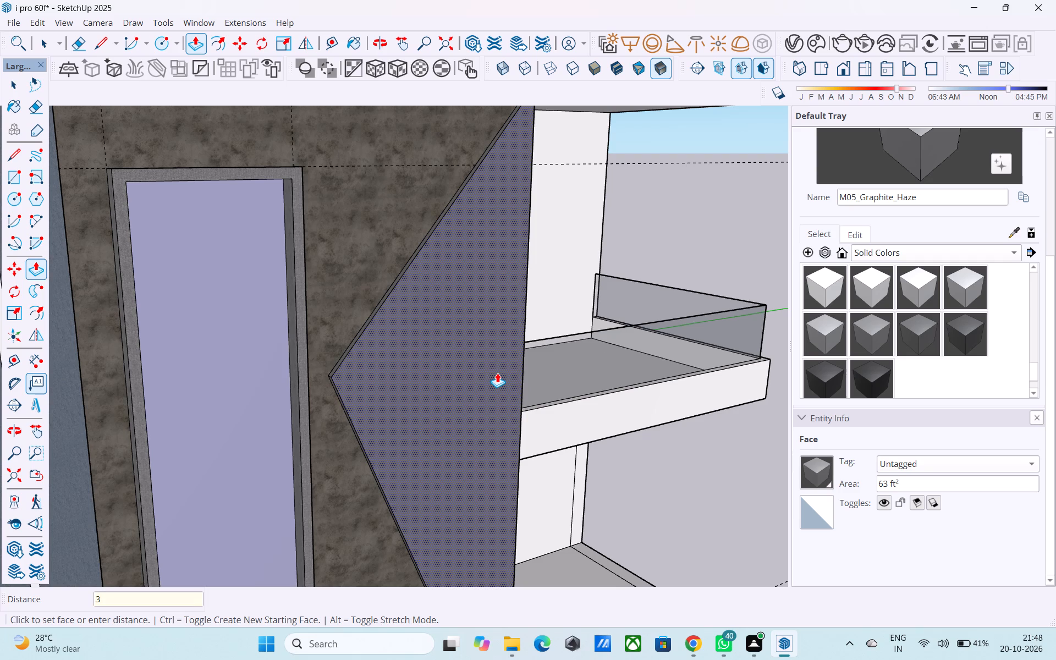
{"action": "key", "text": "shift+quotedbl"}
{"action": "key", "text": "Return"}
{"action": "key", "text": "space"}
Draw a circle of 6" radius on the raised pointed panel, roughly level with its tip.
{"action": "middle_click_drag", "start_coordinate": [490, 370], "coordinate": [461, 359]}
{"action": "key", "text": "c"}
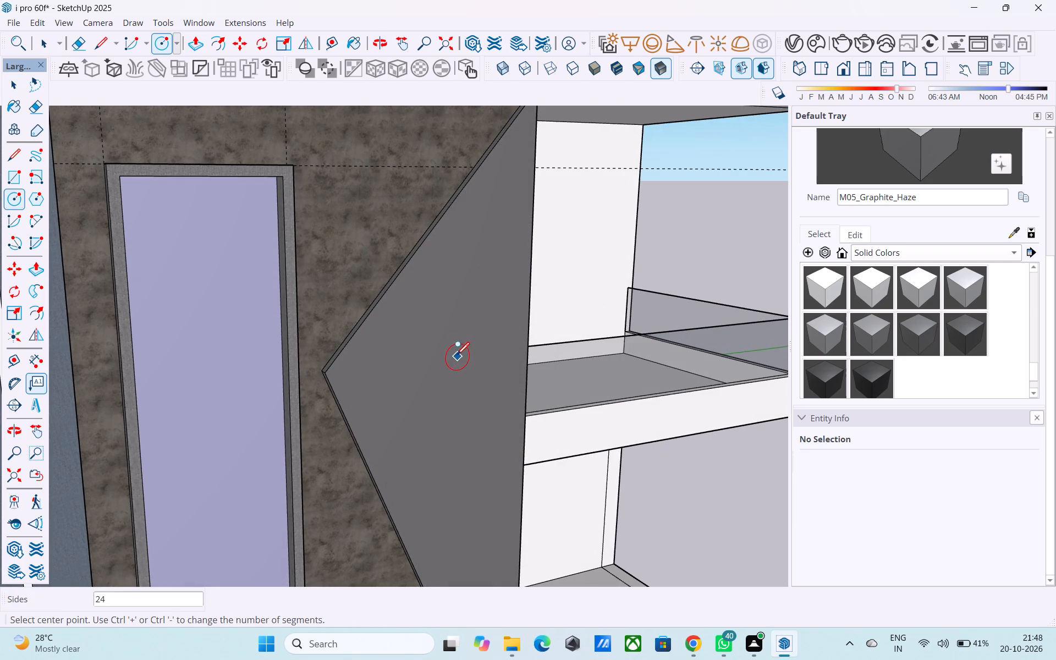
{"action": "scroll", "coordinate": [448, 355], "scroll_direction": "down", "scroll_amount": 3}
{"action": "middle_click_drag", "start_coordinate": [448, 355], "coordinate": [372, 356]}
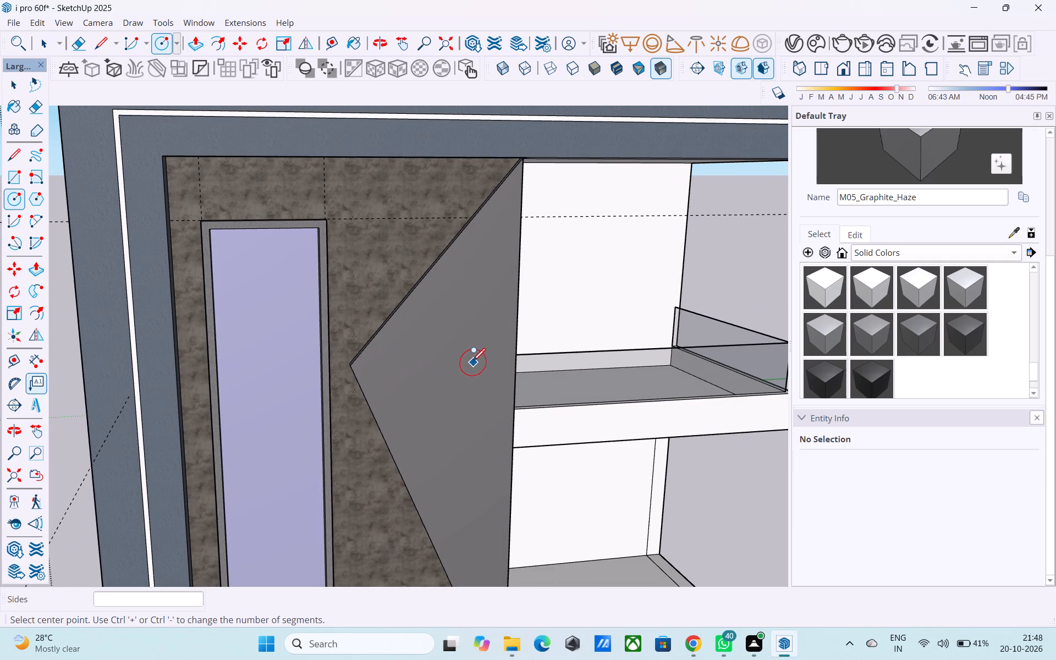
{"action": "left_click", "coordinate": [466, 357]}
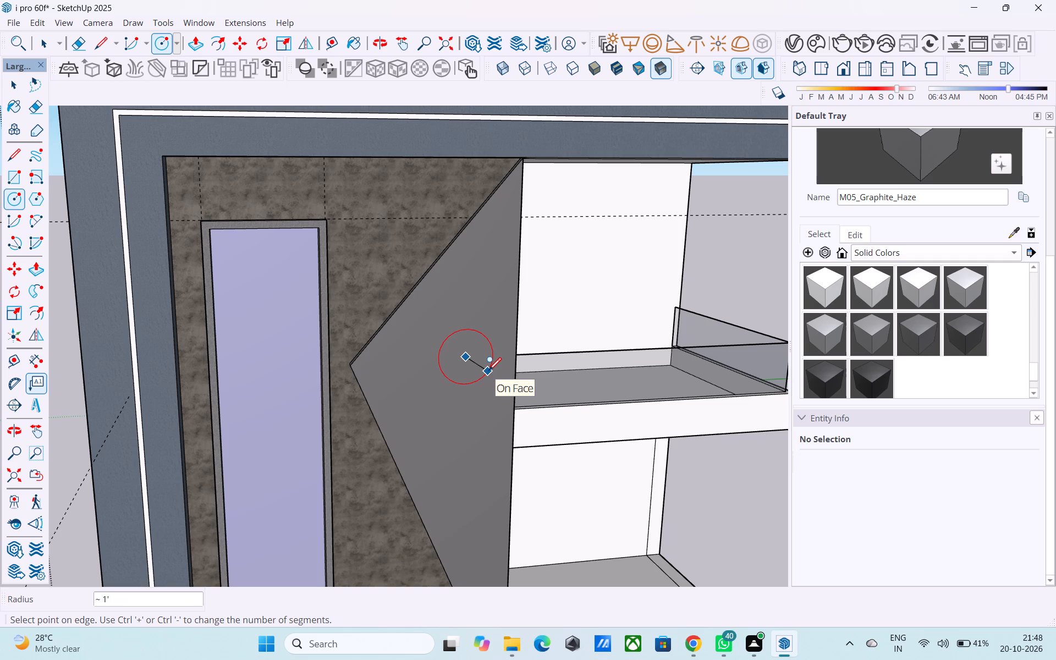
{"action": "type", "text": "6\""}
{"action": "key", "text": "Return"}
Copy the circle to five other positions on the pointed panel, forming a scattered group of six circles.
{"action": "scroll", "coordinate": [480, 339], "scroll_direction": "up", "scroll_amount": 3}
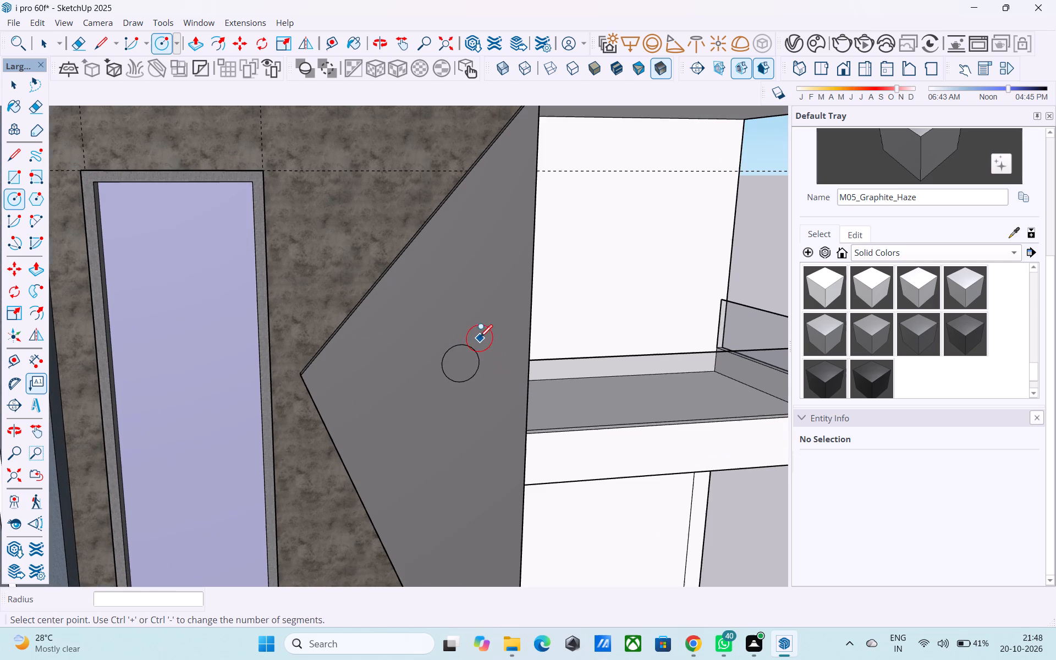
{"action": "key", "text": "space"}
{"action": "left_click", "coordinate": [470, 356]}
{"action": "key", "text": "m"}
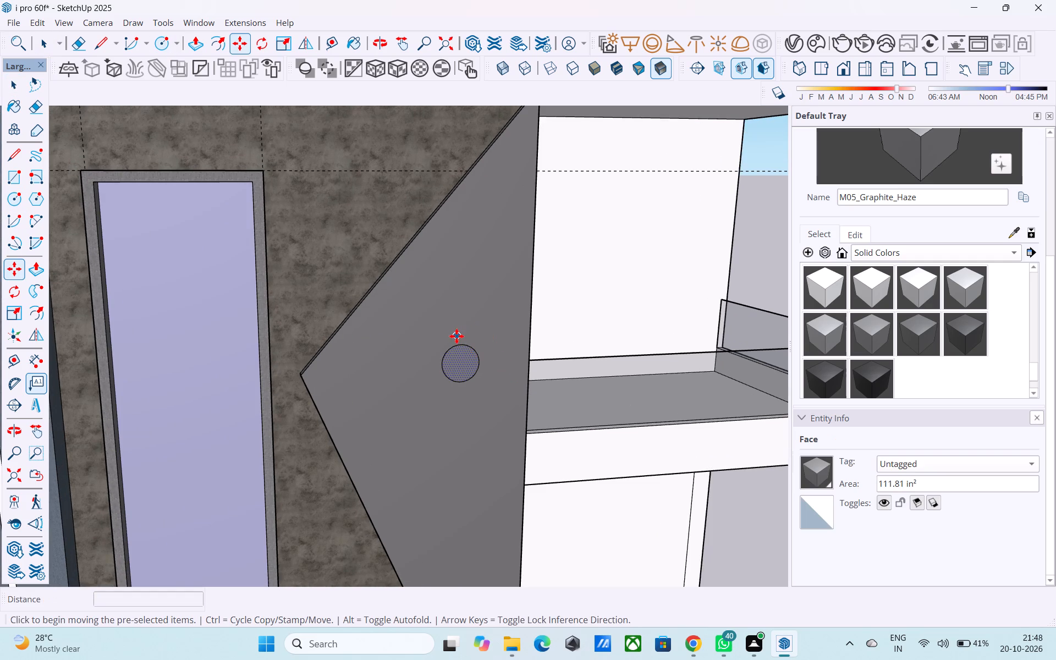
{"action": "left_click", "coordinate": [460, 356]}
{"action": "left_click", "coordinate": [429, 295]}
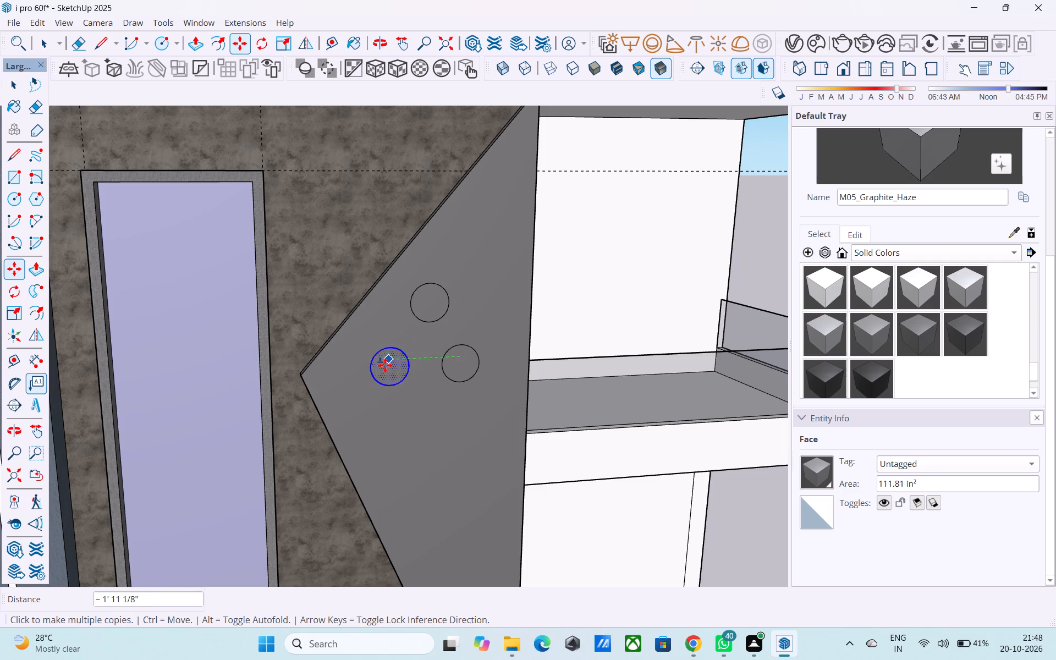
{"action": "left_click", "coordinate": [394, 339]}
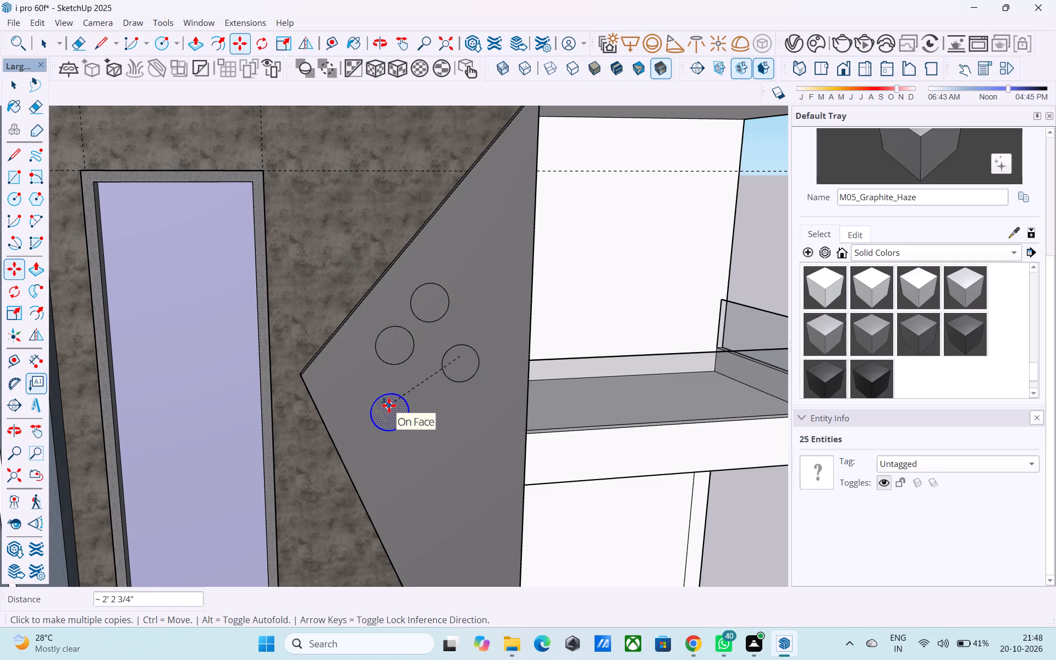
{"action": "left_click", "coordinate": [389, 403]}
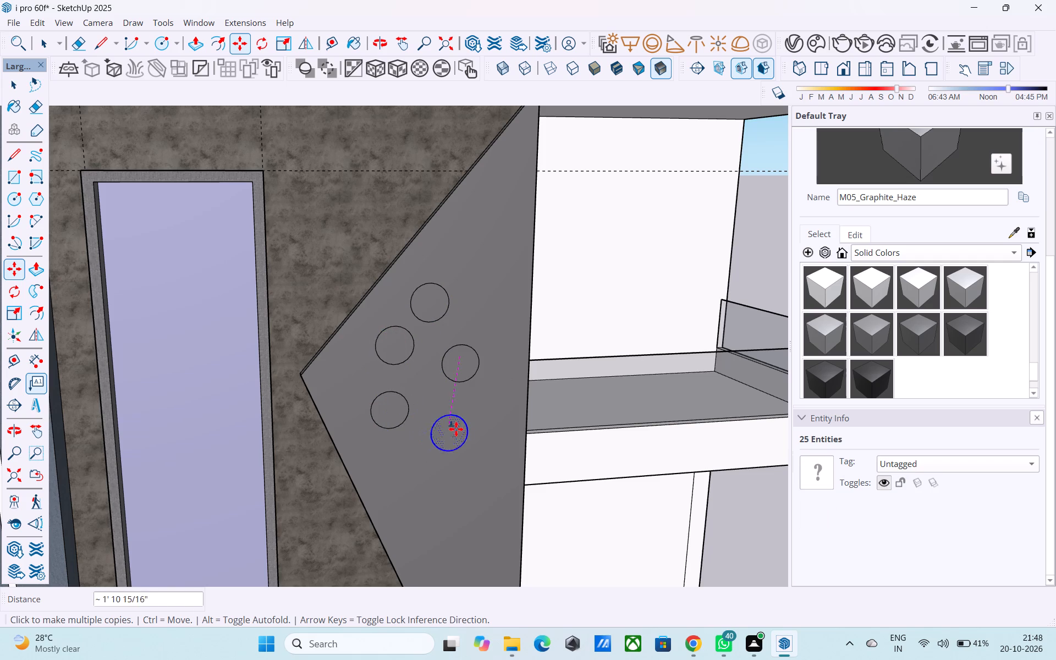
{"action": "left_click", "coordinate": [464, 425]}
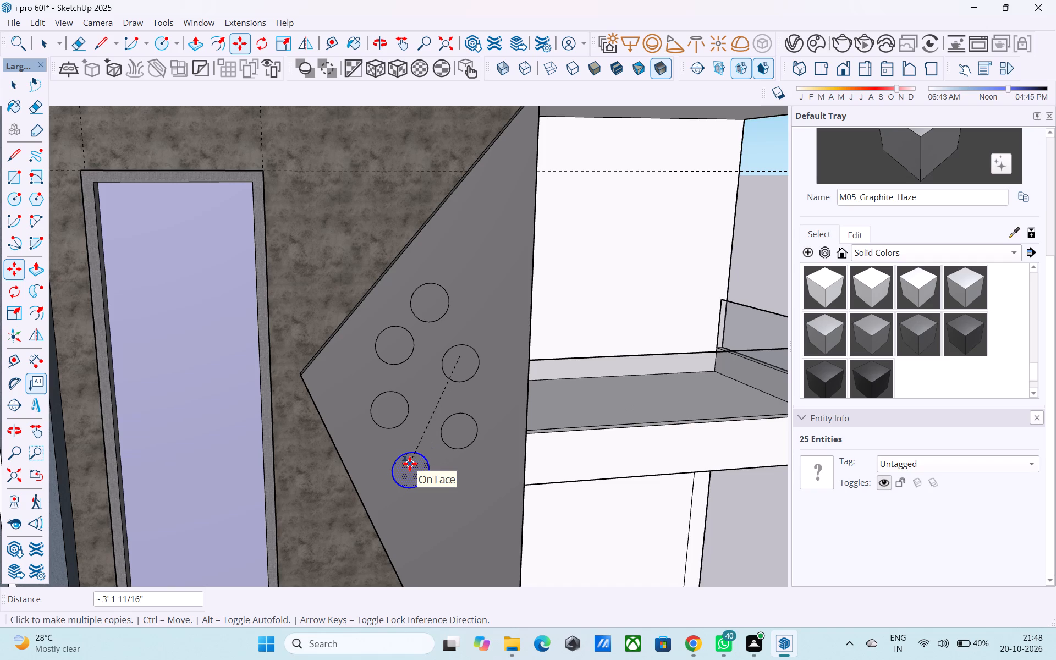
{"action": "left_click", "coordinate": [410, 464]}
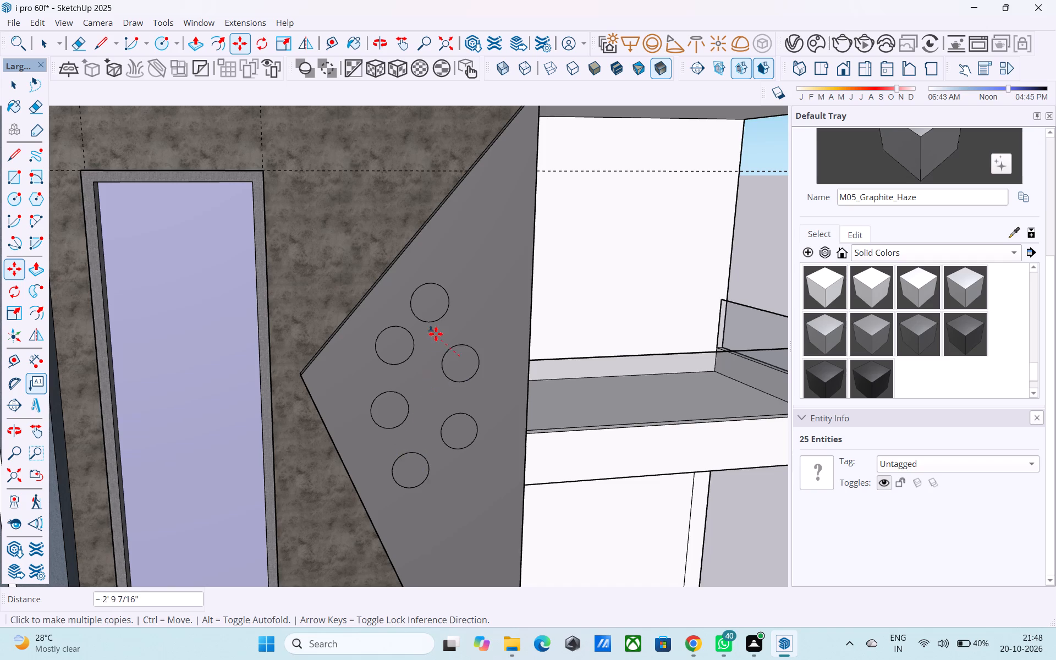
{"action": "scroll", "coordinate": [436, 329], "scroll_direction": "down", "scroll_amount": 11}
{"action": "middle_click_drag", "start_coordinate": [427, 300], "coordinate": [437, 262]}
{"action": "scroll", "coordinate": [400, 273], "scroll_direction": "down", "scroll_amount": 6}
{"action": "key", "text": "space"}
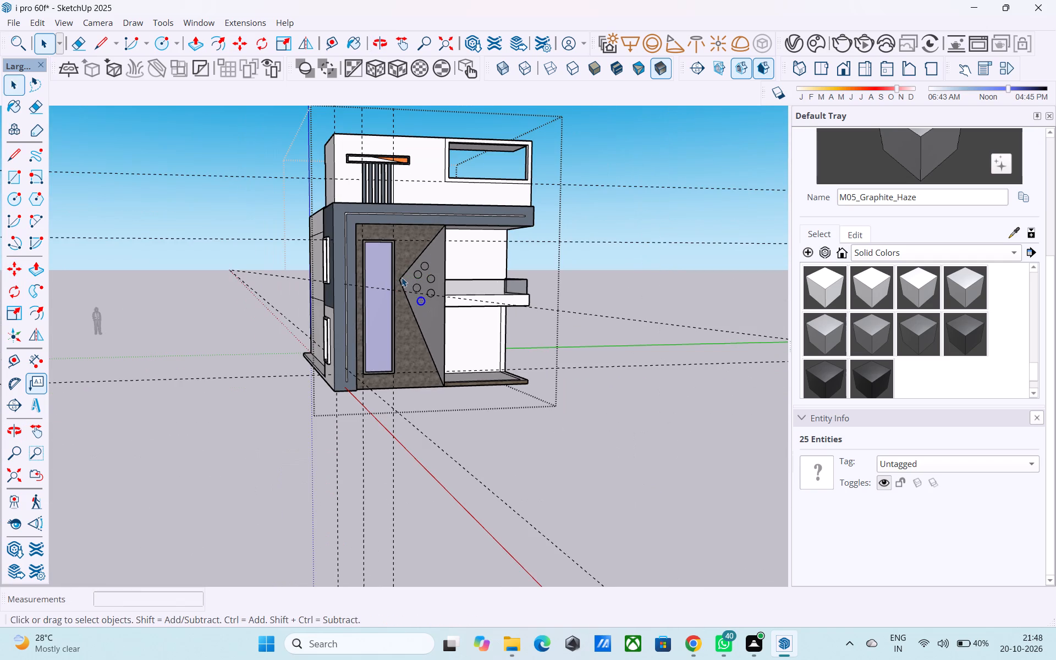
Save the model, purging its unused items.
{"action": "middle_click_drag", "start_coordinate": [402, 277], "coordinate": [348, 327]}
{"action": "key", "text": "ctrl+s"}
{"action": "left_click", "coordinate": [477, 420]}
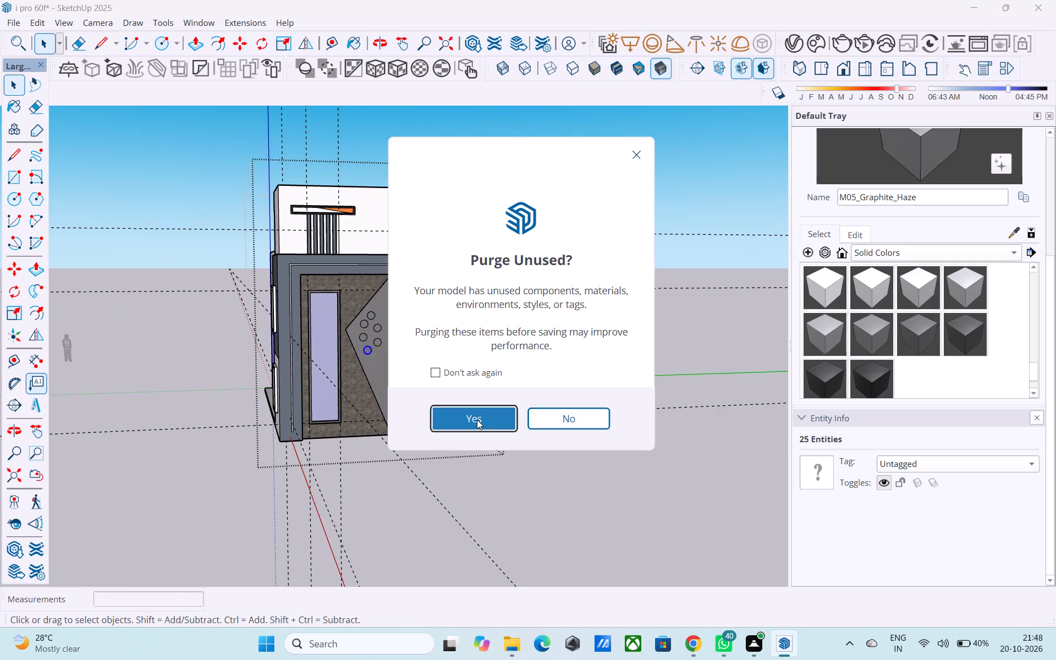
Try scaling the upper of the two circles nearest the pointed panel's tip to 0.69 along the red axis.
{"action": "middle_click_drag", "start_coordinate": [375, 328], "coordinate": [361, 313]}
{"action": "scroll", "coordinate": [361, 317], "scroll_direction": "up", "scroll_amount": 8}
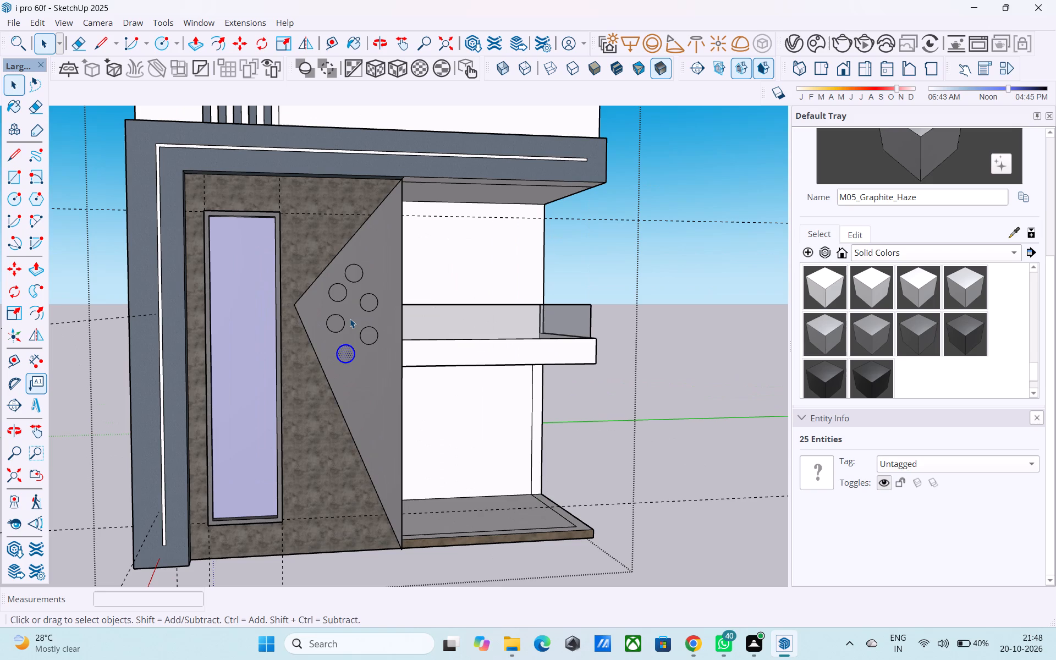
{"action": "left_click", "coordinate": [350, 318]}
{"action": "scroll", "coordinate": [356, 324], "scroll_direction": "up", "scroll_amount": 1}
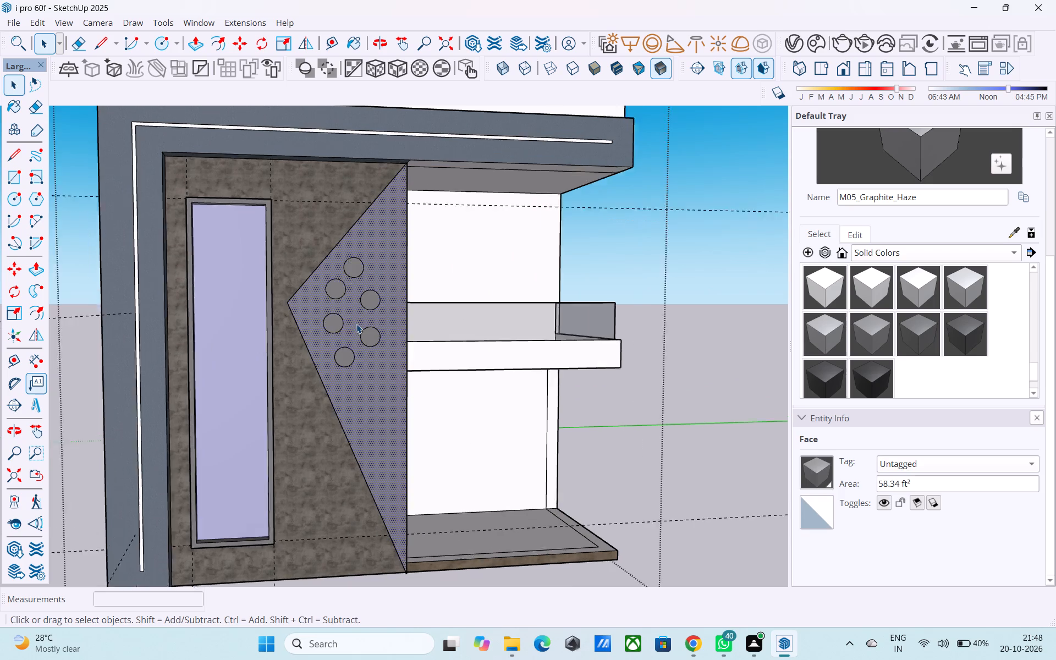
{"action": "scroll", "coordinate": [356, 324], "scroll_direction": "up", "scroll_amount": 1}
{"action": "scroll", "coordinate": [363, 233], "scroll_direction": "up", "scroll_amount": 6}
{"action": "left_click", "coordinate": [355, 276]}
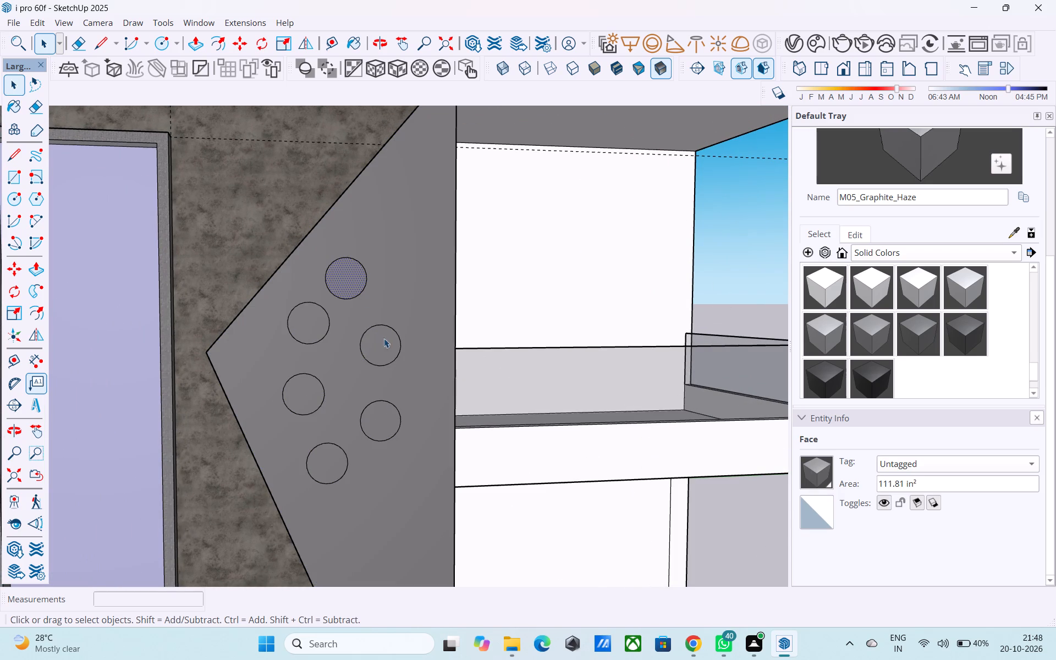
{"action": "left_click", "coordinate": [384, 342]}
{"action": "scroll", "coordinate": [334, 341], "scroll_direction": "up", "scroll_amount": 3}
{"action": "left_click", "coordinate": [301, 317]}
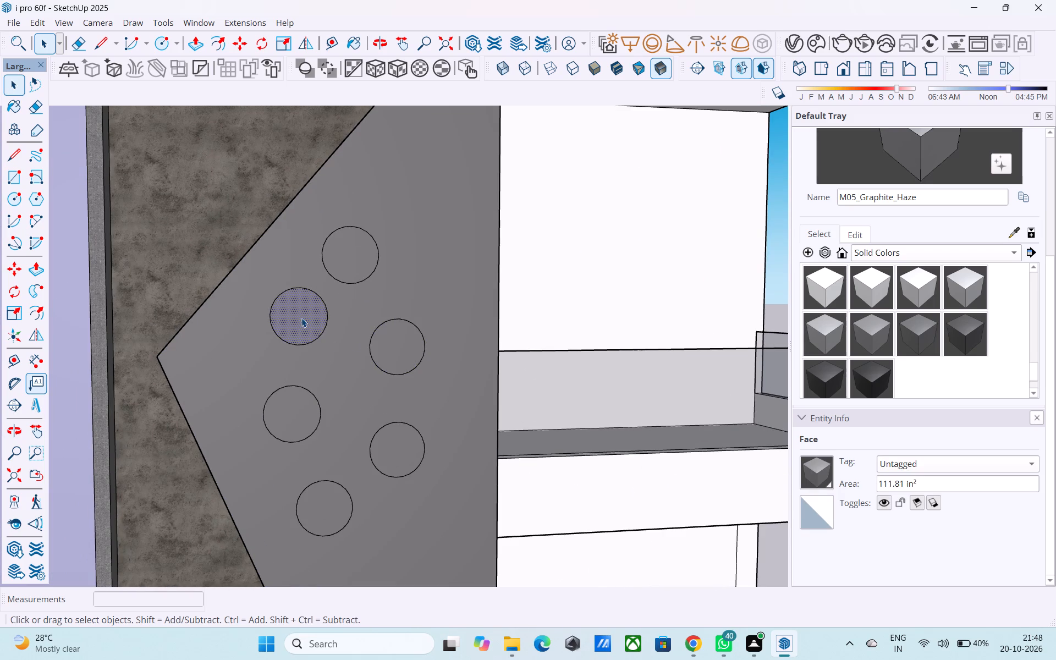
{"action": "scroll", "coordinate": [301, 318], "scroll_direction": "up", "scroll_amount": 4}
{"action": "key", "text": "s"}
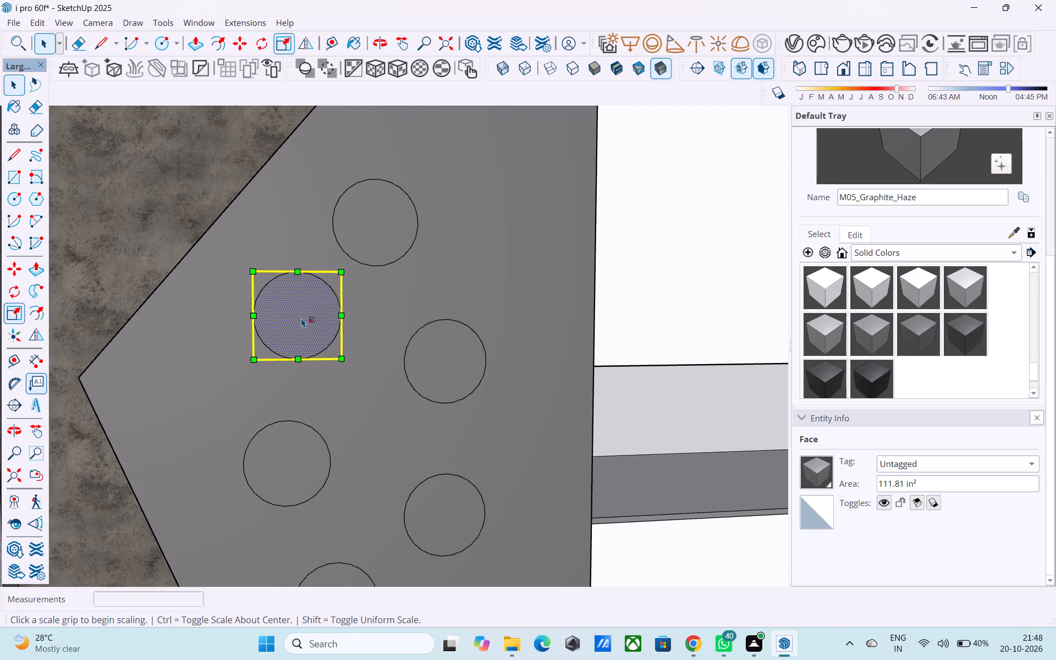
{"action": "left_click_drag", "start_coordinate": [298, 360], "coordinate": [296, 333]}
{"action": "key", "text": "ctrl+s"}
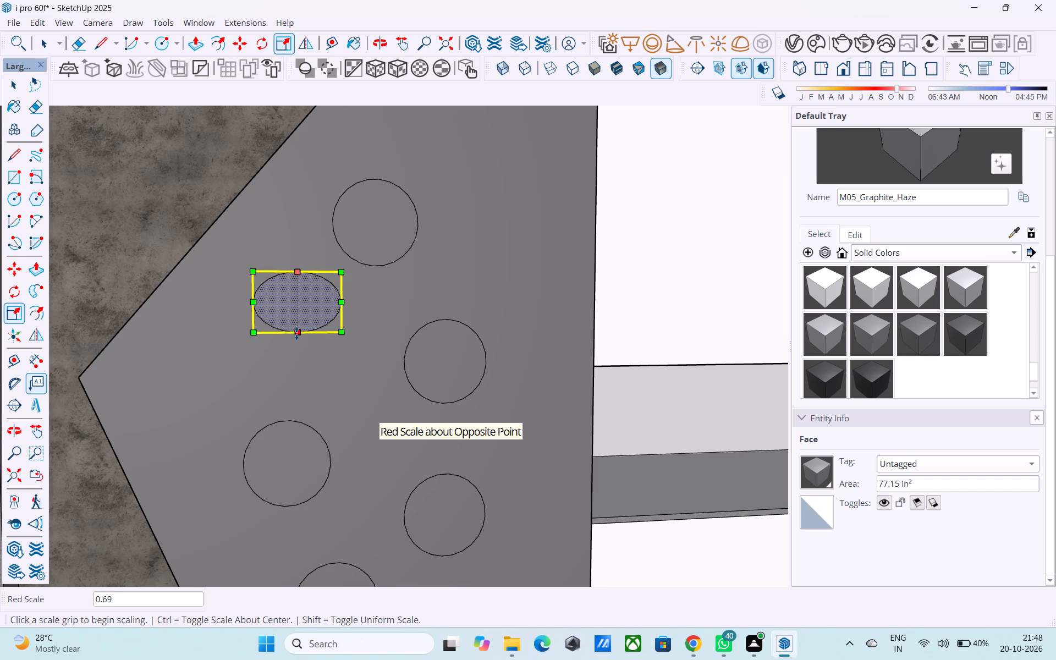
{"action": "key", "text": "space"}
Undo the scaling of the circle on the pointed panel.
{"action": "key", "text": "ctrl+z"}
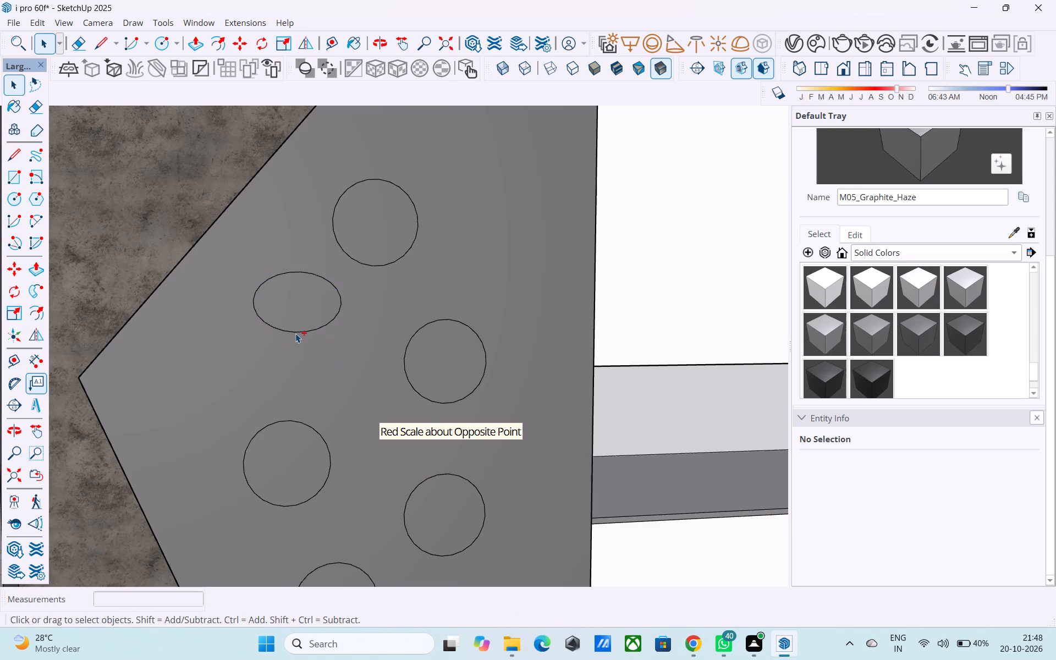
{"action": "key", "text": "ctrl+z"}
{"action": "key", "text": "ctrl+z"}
Erase four circles from the pointed panel, keeping the topmost one and the one diagonally below it beside the balcony edge.
{"action": "scroll", "coordinate": [295, 333], "scroll_direction": "down", "scroll_amount": 6}
{"action": "scroll", "coordinate": [295, 333], "scroll_direction": "up", "scroll_amount": 5}
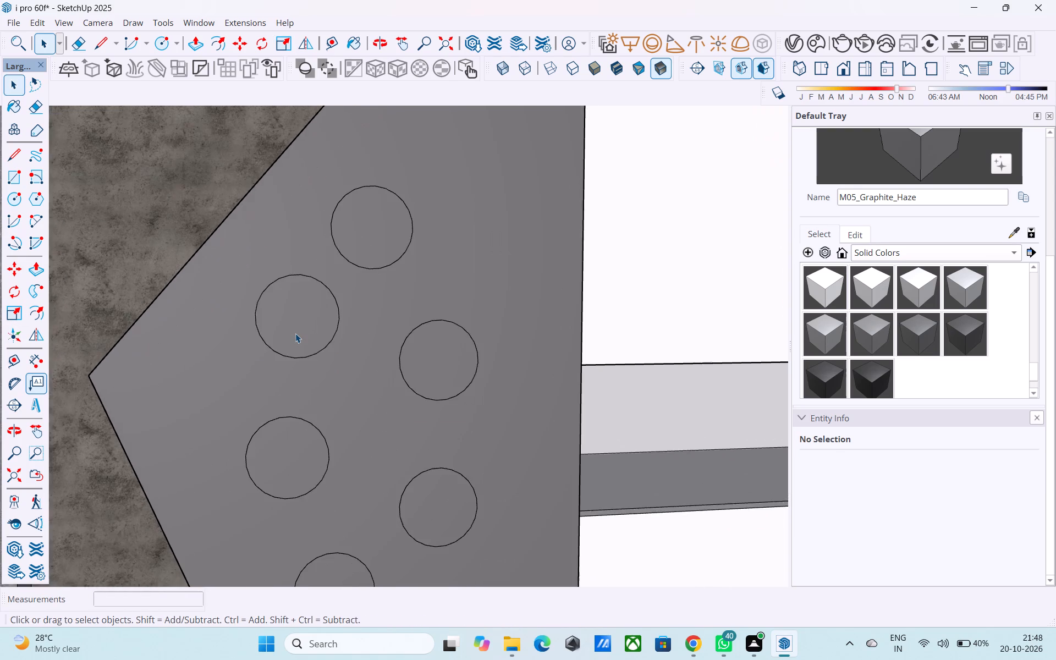
{"action": "scroll", "coordinate": [295, 333], "scroll_direction": "down", "scroll_amount": 6}
{"action": "key", "text": "e"}
{"action": "left_click_drag", "start_coordinate": [305, 354], "coordinate": [299, 344]}
{"action": "left_click_drag", "start_coordinate": [299, 358], "coordinate": [300, 406]}
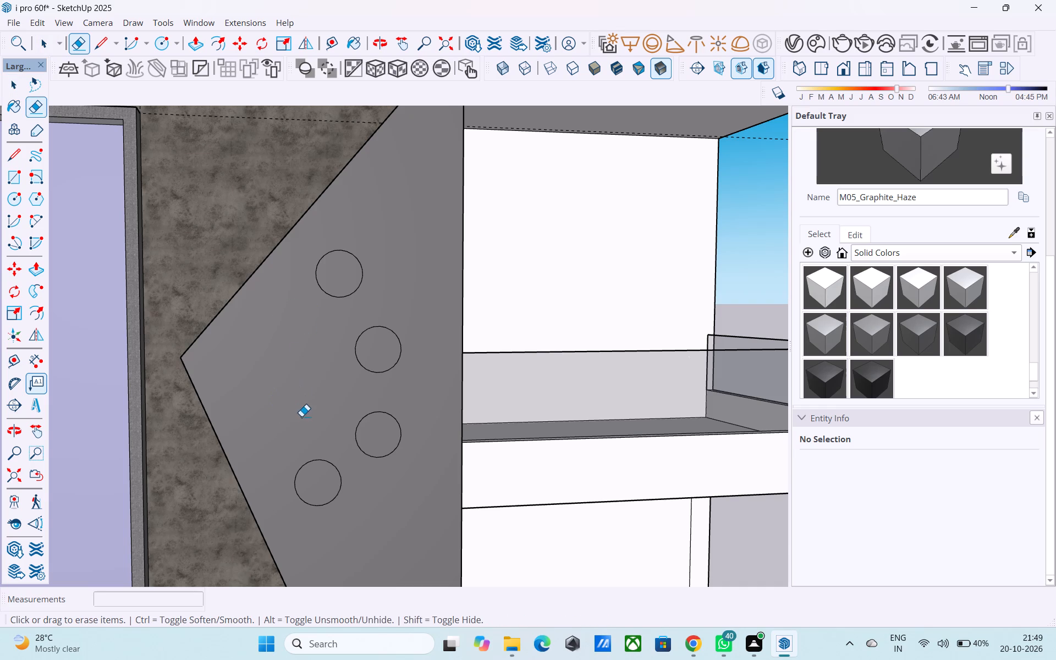
{"action": "left_click_drag", "start_coordinate": [302, 419], "coordinate": [333, 487]}
{"action": "left_click_drag", "start_coordinate": [378, 444], "coordinate": [338, 486]}
Draw two 3" radius circles on the pointed panel, one above the other on the tip side of the two large circles.
{"action": "scroll", "coordinate": [291, 339], "scroll_direction": "up", "scroll_amount": 4}
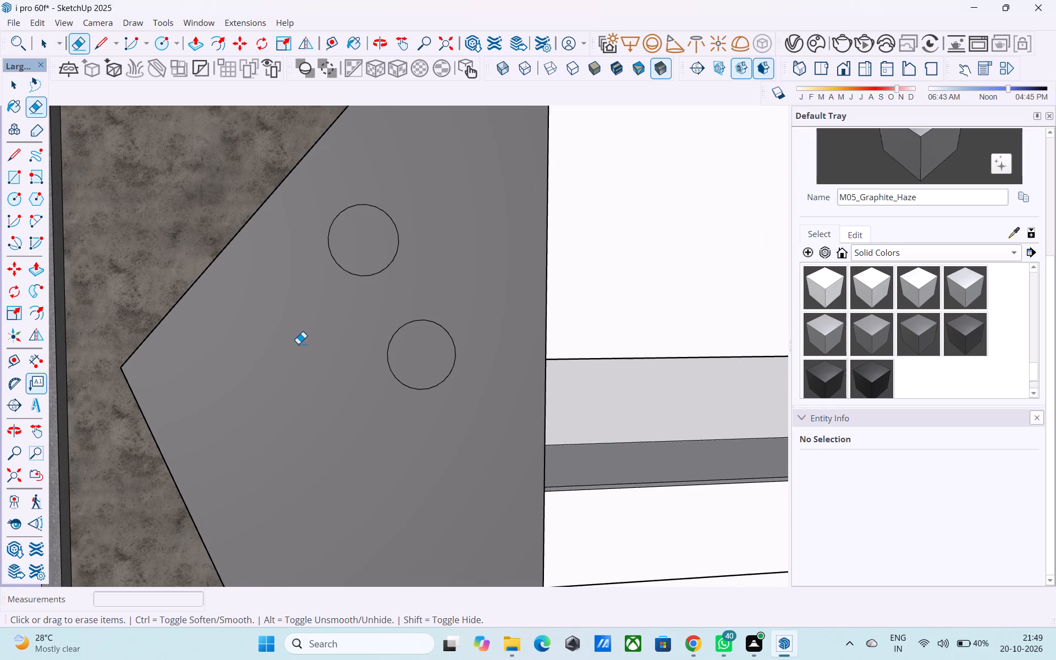
{"action": "key", "text": "space"}
{"action": "key", "text": "c"}
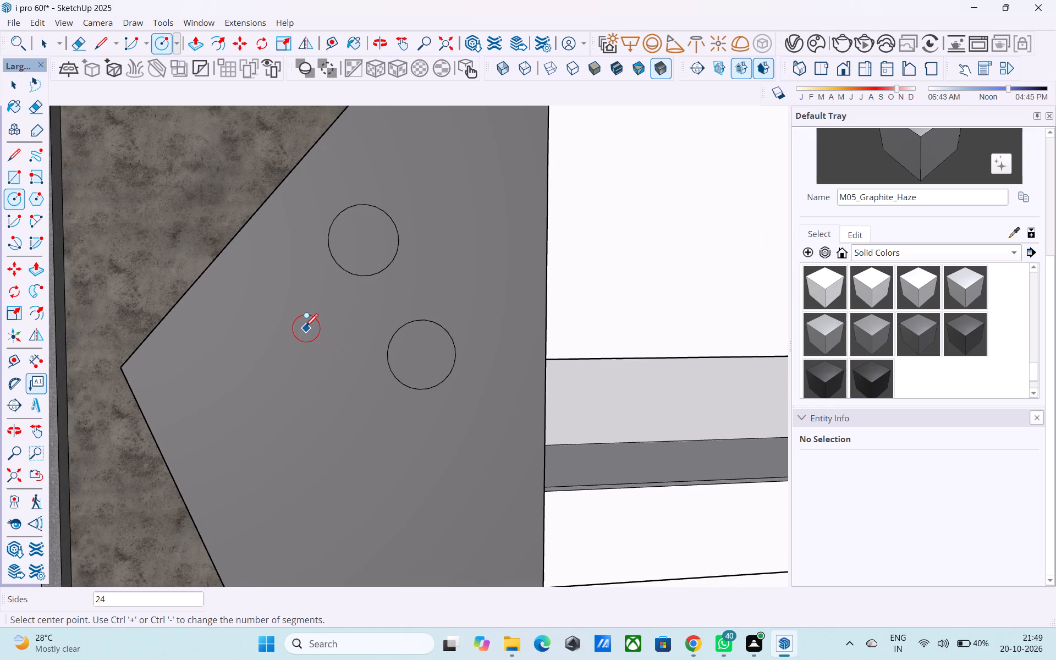
{"action": "left_click", "coordinate": [311, 317]}
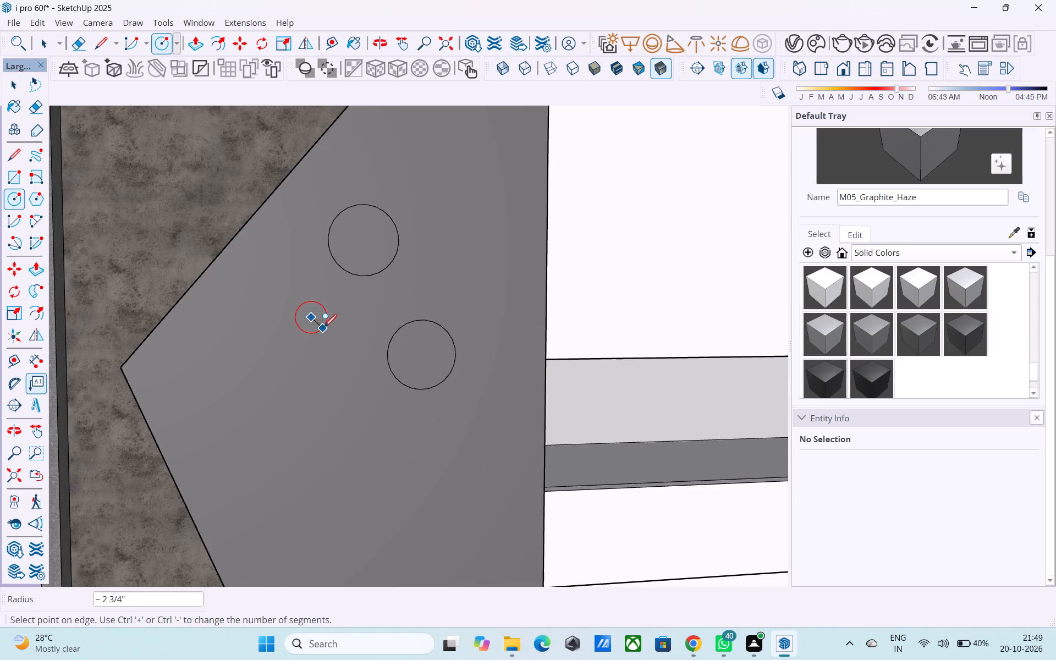
{"action": "type", "text": "3\""}
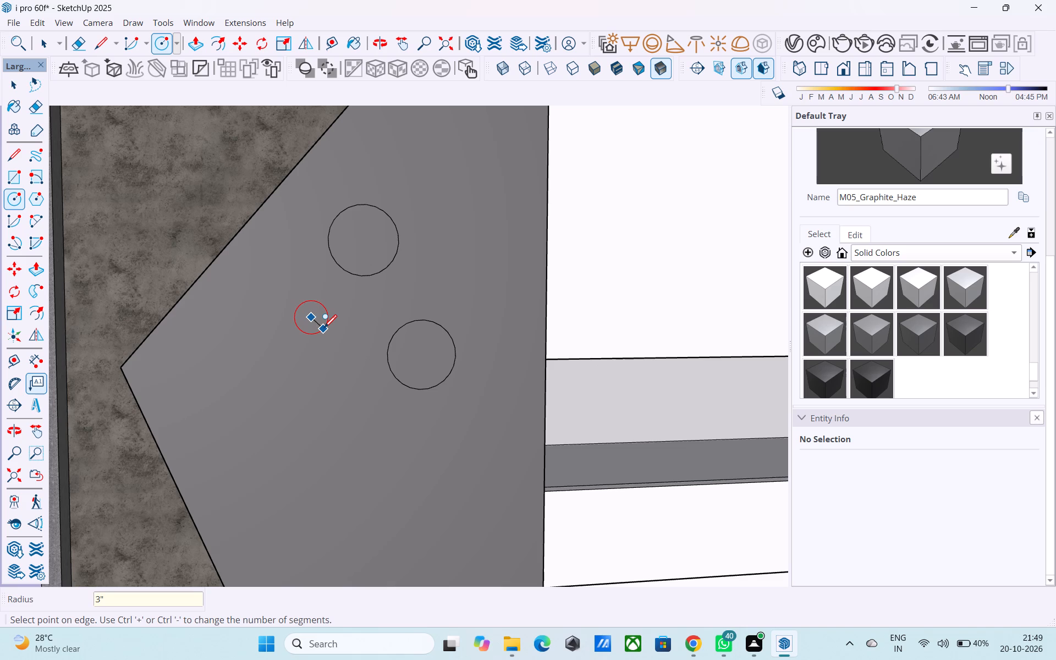
{"action": "key", "text": "Return"}
{"action": "scroll", "coordinate": [324, 329], "scroll_direction": "up", "scroll_amount": 1}
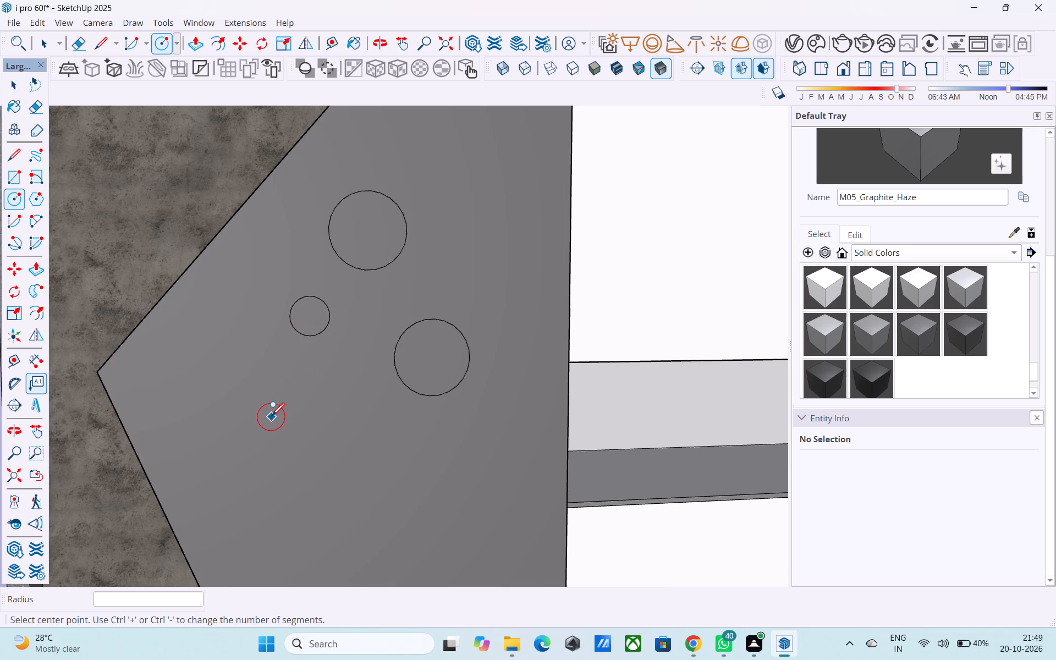
{"action": "left_click", "coordinate": [294, 406]}
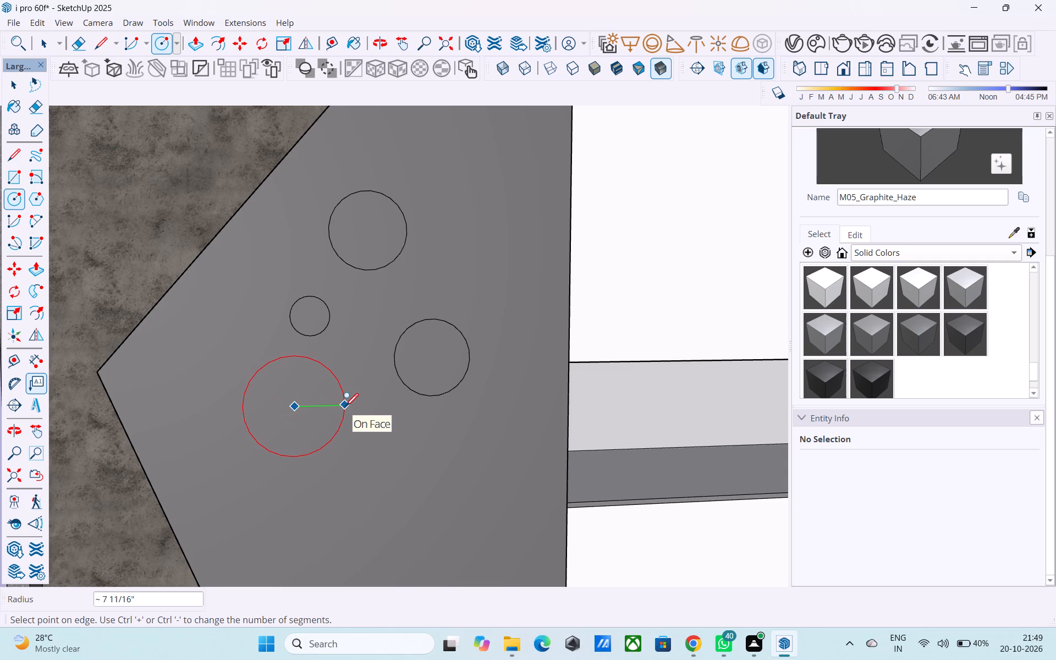
{"action": "type", "text": "3\""}
{"action": "key", "text": "Return"}
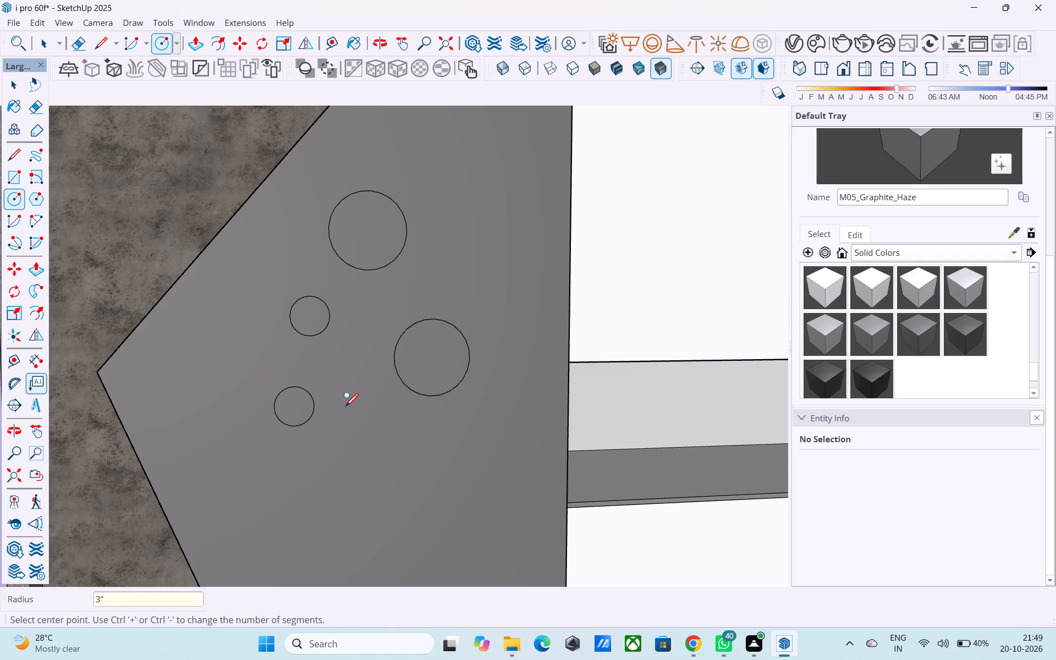
Draw two 2.5" radius circles on the pointed panel, one just under the lower large circle and one diagonally below it towards the tip side.
{"action": "scroll", "coordinate": [323, 392], "scroll_direction": "down", "scroll_amount": 4}
{"action": "middle_click_drag", "start_coordinate": [367, 461], "coordinate": [346, 457]}
{"action": "scroll", "coordinate": [220, 376], "scroll_direction": "down", "scroll_amount": 4}
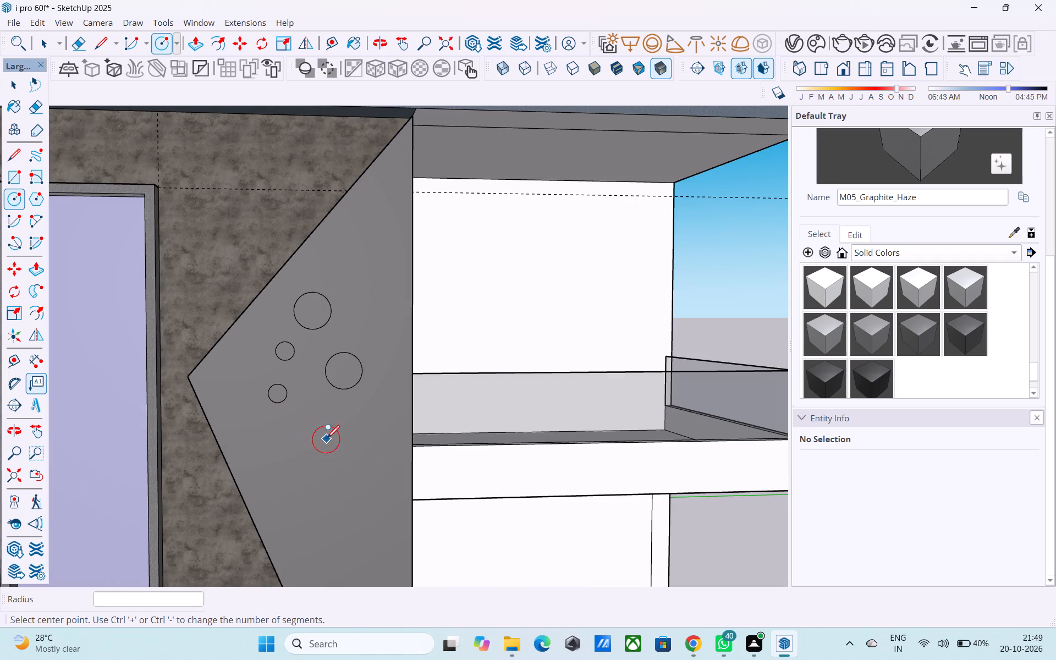
{"action": "scroll", "coordinate": [247, 406], "scroll_direction": "down", "scroll_amount": 1}
{"action": "scroll", "coordinate": [344, 422], "scroll_direction": "up", "scroll_amount": 6}
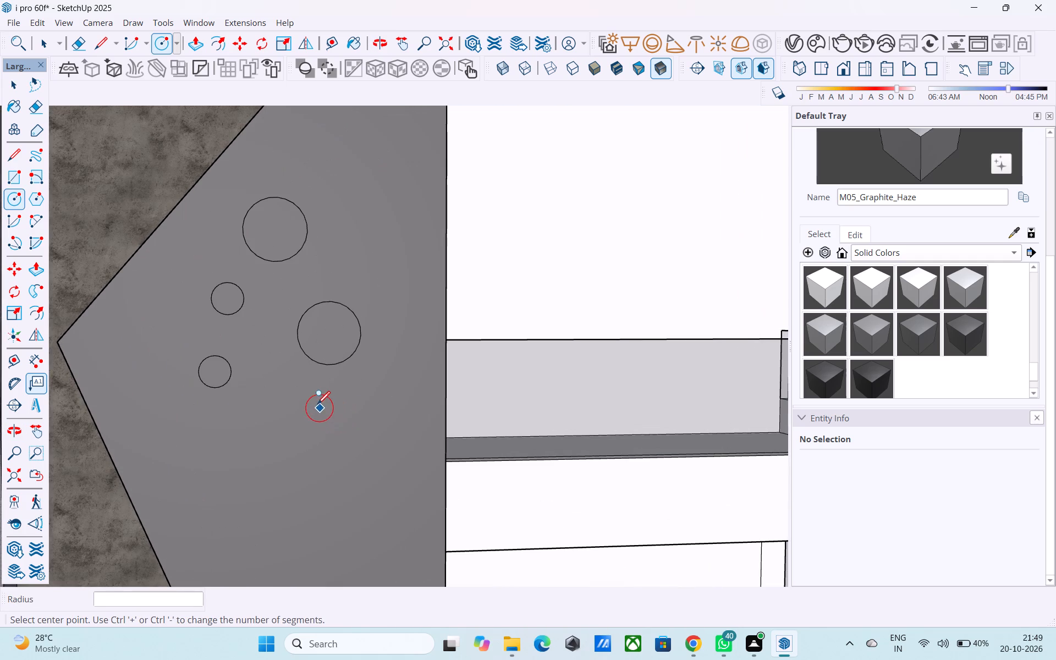
{"action": "left_click", "coordinate": [322, 389]}
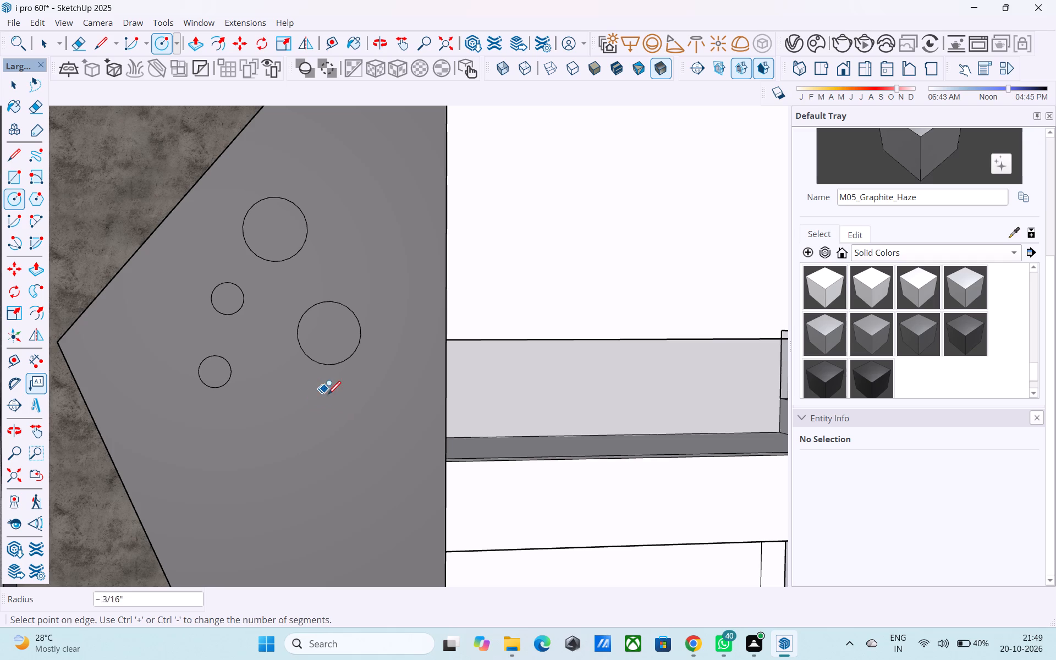
{"action": "type", "text": "2.5\""}
{"action": "key", "text": "Return"}
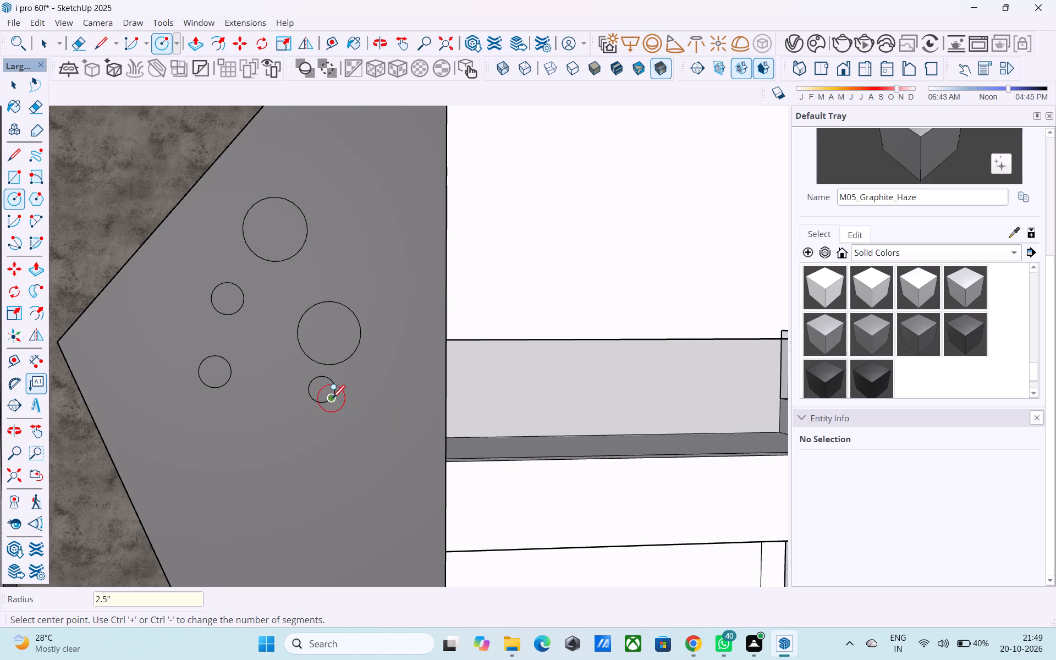
{"action": "left_click", "coordinate": [263, 439]}
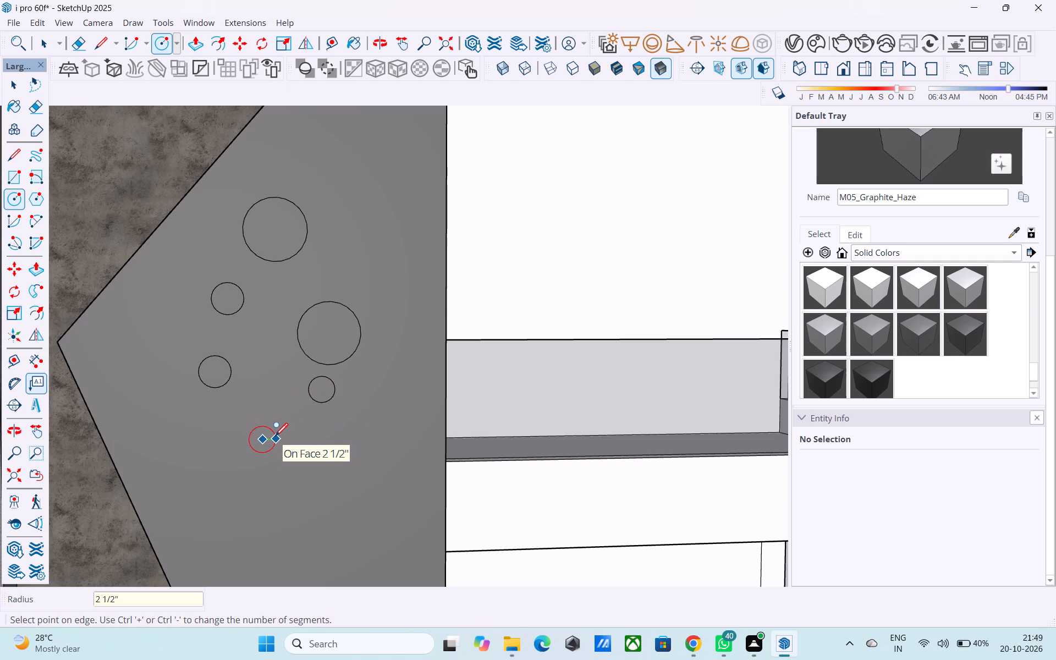
{"action": "left_click", "coordinate": [275, 437]}
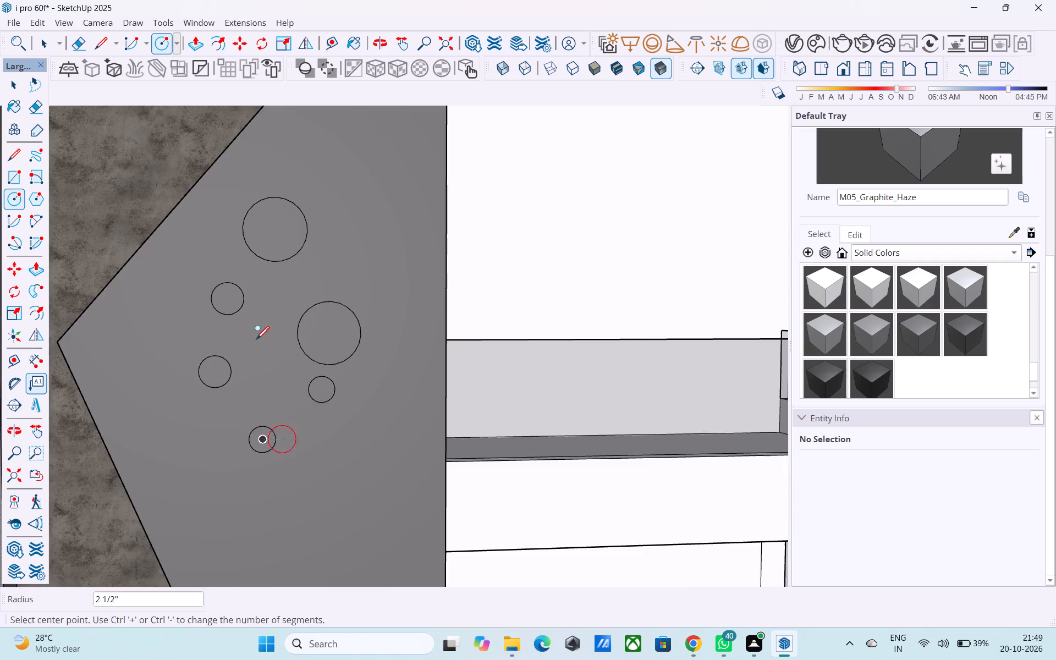
Review the circle pattern on the pointed panel against the whole front facade.
{"action": "scroll", "coordinate": [244, 280], "scroll_direction": "down", "scroll_amount": 5}
{"action": "scroll", "coordinate": [245, 250], "scroll_direction": "up", "scroll_amount": 1}
{"action": "scroll", "coordinate": [245, 250], "scroll_direction": "down", "scroll_amount": 2}
{"action": "middle_click_drag", "start_coordinate": [245, 250], "coordinate": [278, 300]}
{"action": "scroll", "coordinate": [298, 271], "scroll_direction": "down", "scroll_amount": 6}
{"action": "scroll", "coordinate": [287, 322], "scroll_direction": "down", "scroll_amount": 1}
{"action": "middle_click_drag", "start_coordinate": [355, 321], "coordinate": [388, 313]}
{"action": "scroll", "coordinate": [513, 290], "scroll_direction": "down", "scroll_amount": 5}
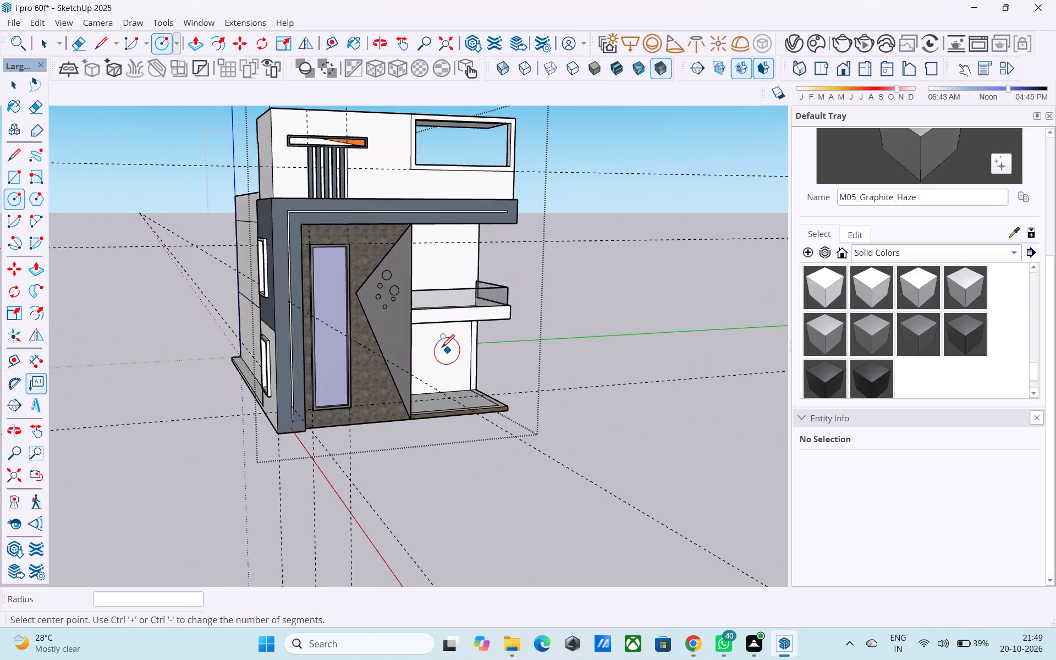
{"action": "scroll", "coordinate": [348, 213], "scroll_direction": "up", "scroll_amount": 6}
{"action": "middle_click_drag", "start_coordinate": [348, 213], "coordinate": [338, 215]}
{"action": "scroll", "coordinate": [308, 269], "scroll_direction": "up", "scroll_amount": 1}
{"action": "middle_click_drag", "start_coordinate": [307, 269], "coordinate": [186, 274]}
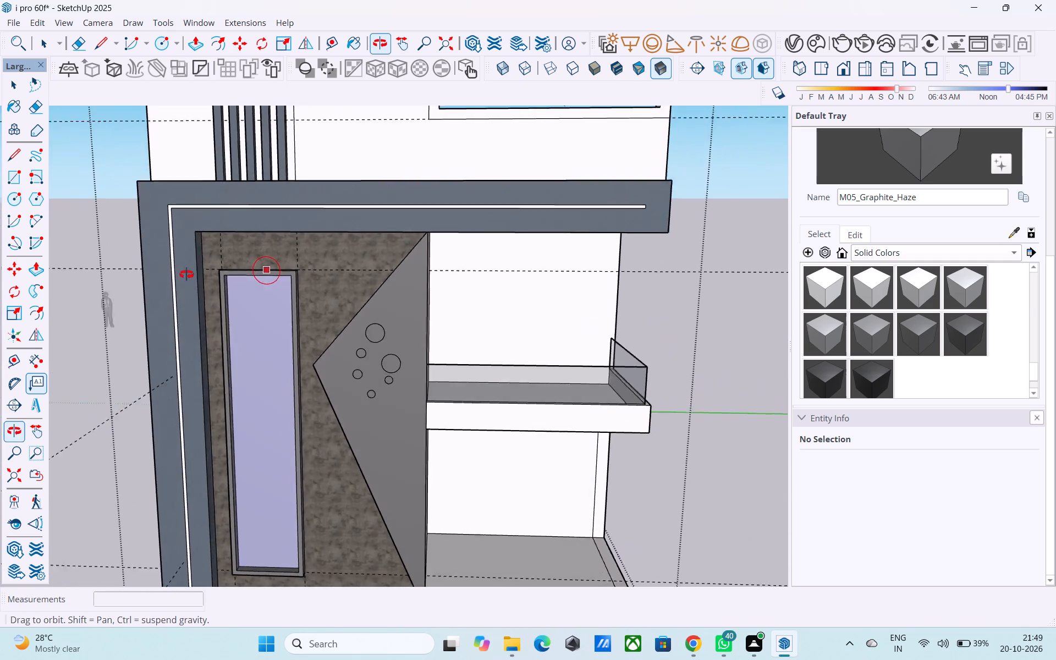
{"action": "middle_click_drag", "start_coordinate": [186, 274], "coordinate": [181, 279]}
{"action": "scroll", "coordinate": [233, 284], "scroll_direction": "up", "scroll_amount": 4}
{"action": "middle_click_drag", "start_coordinate": [237, 283], "coordinate": [206, 255]}
Recolour the in-model Glass_Basic_01 material to a deep, medium-dark blue.
{"action": "key", "text": "space"}
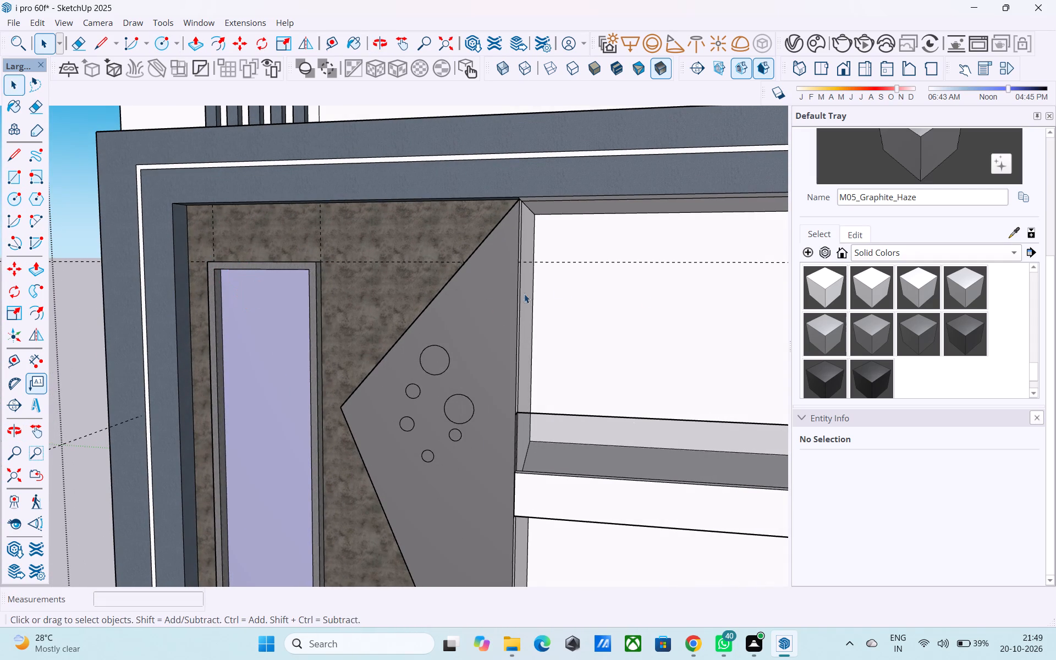
{"action": "left_click", "coordinate": [880, 251]}
{"action": "left_click", "coordinate": [877, 108]}
{"action": "left_click", "coordinate": [982, 283]}
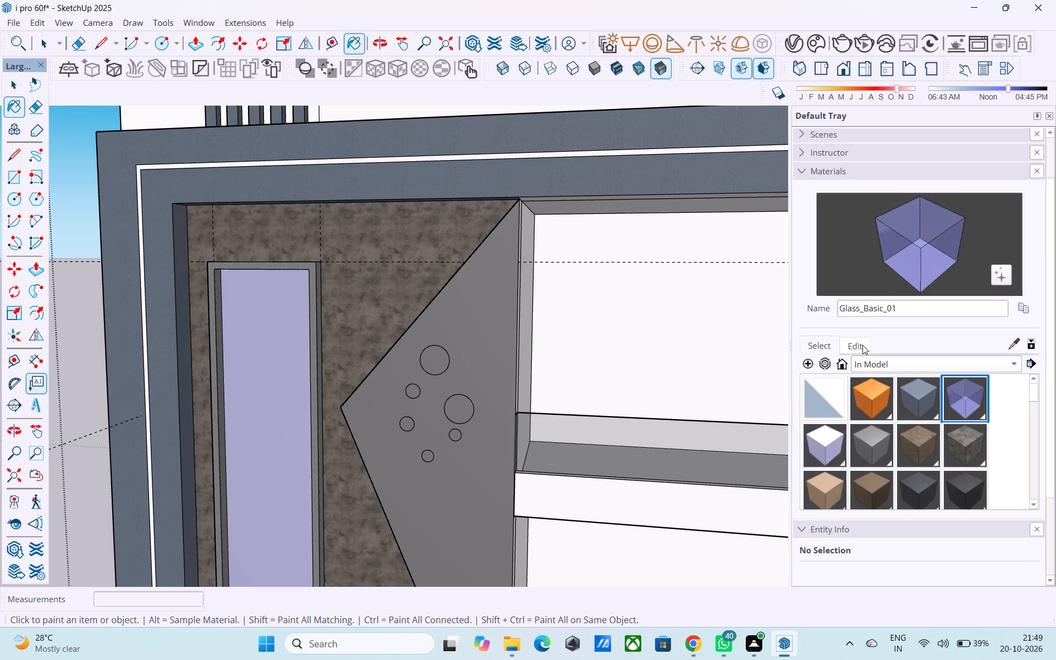
{"action": "left_click", "coordinate": [862, 344]}
{"action": "left_click_drag", "start_coordinate": [869, 410], "coordinate": [871, 419]}
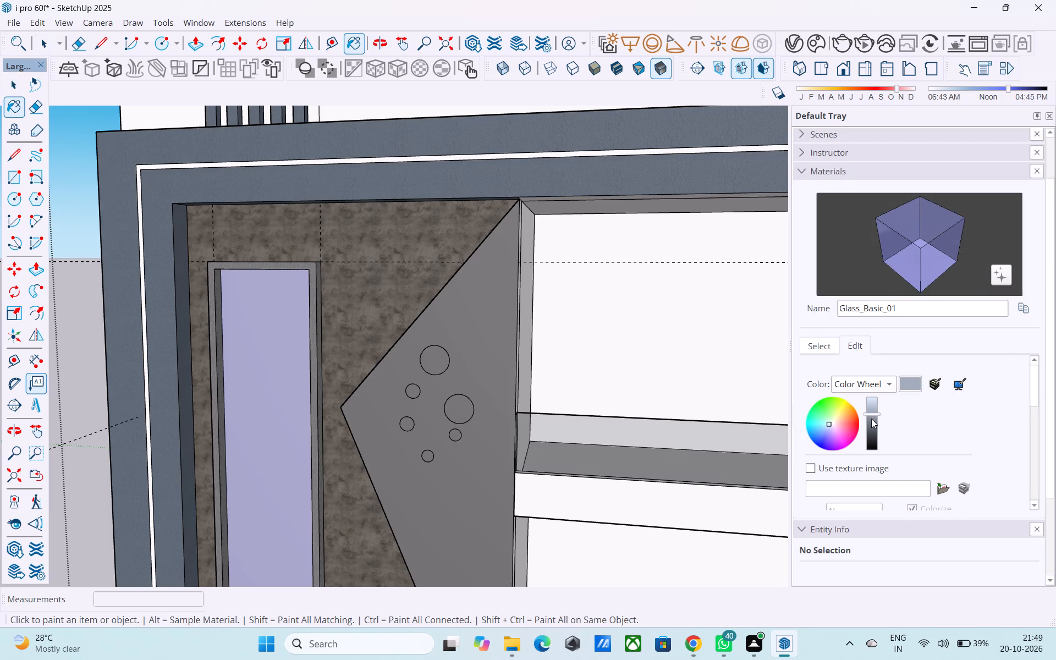
{"action": "left_click_drag", "start_coordinate": [871, 419], "coordinate": [870, 382]}
{"action": "left_click_drag", "start_coordinate": [828, 425], "coordinate": [817, 448]}
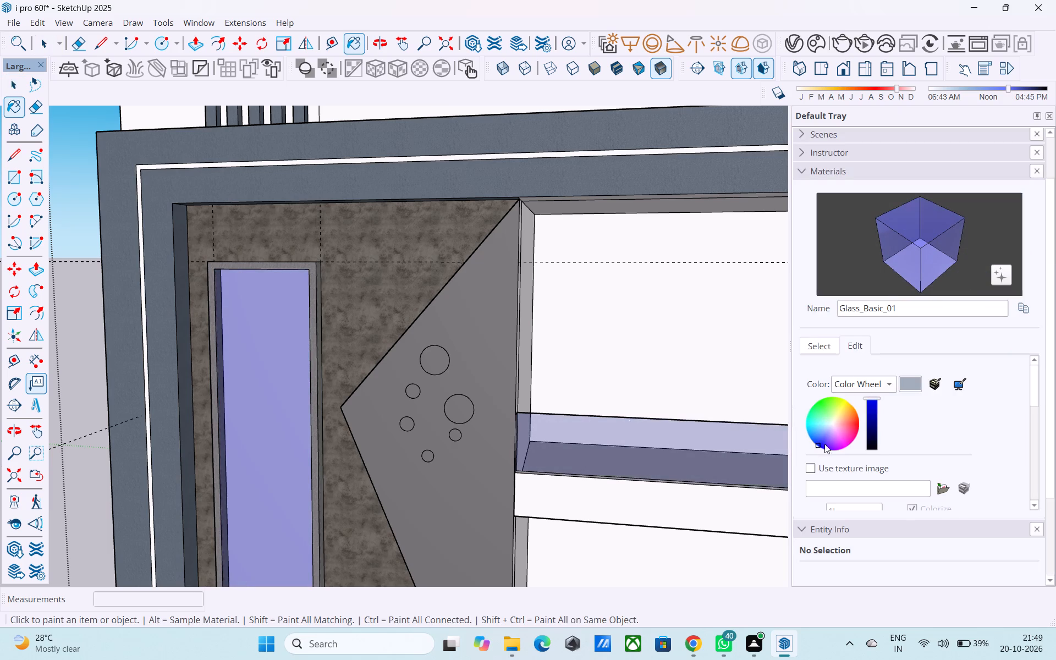
{"action": "left_click_drag", "start_coordinate": [872, 399], "coordinate": [878, 426]}
Save the model.
{"action": "scroll", "coordinate": [607, 340], "scroll_direction": "down", "scroll_amount": 6}
{"action": "middle_click_drag", "start_coordinate": [606, 339], "coordinate": [701, 367]}
{"action": "scroll", "coordinate": [346, 282], "scroll_direction": "down", "scroll_amount": 10}
{"action": "middle_click_drag", "start_coordinate": [530, 296], "coordinate": [615, 251]}
{"action": "scroll", "coordinate": [615, 251], "scroll_direction": "down", "scroll_amount": 1}
{"action": "scroll", "coordinate": [615, 251], "scroll_direction": "up", "scroll_amount": 7}
{"action": "middle_click_drag", "start_coordinate": [620, 233], "coordinate": [571, 267]}
{"action": "key", "text": "space"}
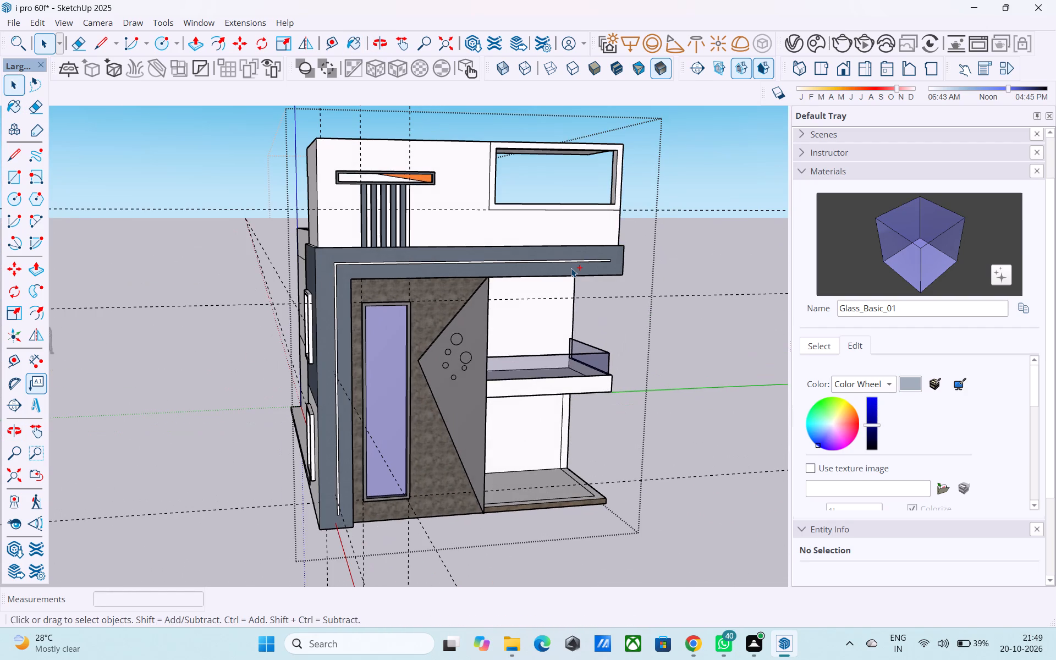
{"action": "key", "text": "ctrl+s"}
{"action": "key", "text": "space"}
Draw a 2' 6" vertical line on the top-storey side wall, from the notch corner up to the roof edge.
{"action": "scroll", "coordinate": [571, 268], "scroll_direction": "down", "scroll_amount": 4}
{"action": "middle_click_drag", "start_coordinate": [561, 269], "coordinate": [476, 269]}
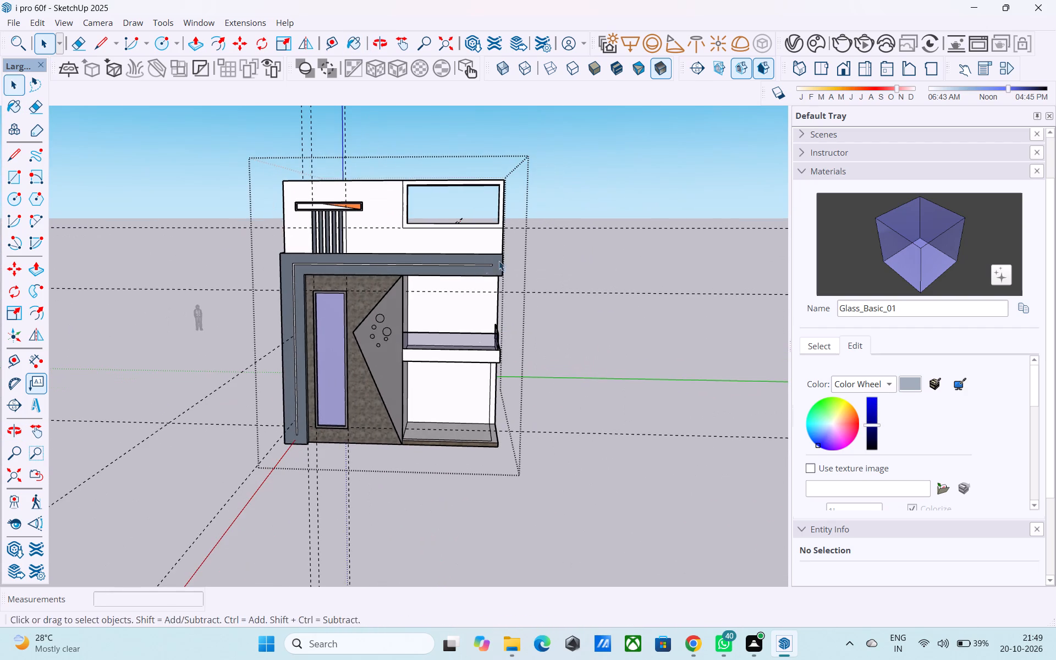
{"action": "middle_click_drag", "start_coordinate": [483, 263], "coordinate": [499, 252]}
{"action": "scroll", "coordinate": [485, 248], "scroll_direction": "up", "scroll_amount": 4}
{"action": "scroll", "coordinate": [514, 221], "scroll_direction": "down", "scroll_amount": 4}
{"action": "middle_click_drag", "start_coordinate": [465, 219], "coordinate": [548, 268]}
{"action": "scroll", "coordinate": [536, 258], "scroll_direction": "up", "scroll_amount": 3}
{"action": "middle_click_drag", "start_coordinate": [359, 204], "coordinate": [595, 253]}
{"action": "scroll", "coordinate": [479, 233], "scroll_direction": "up", "scroll_amount": 4}
{"action": "middle_click_drag", "start_coordinate": [410, 238], "coordinate": [555, 255]}
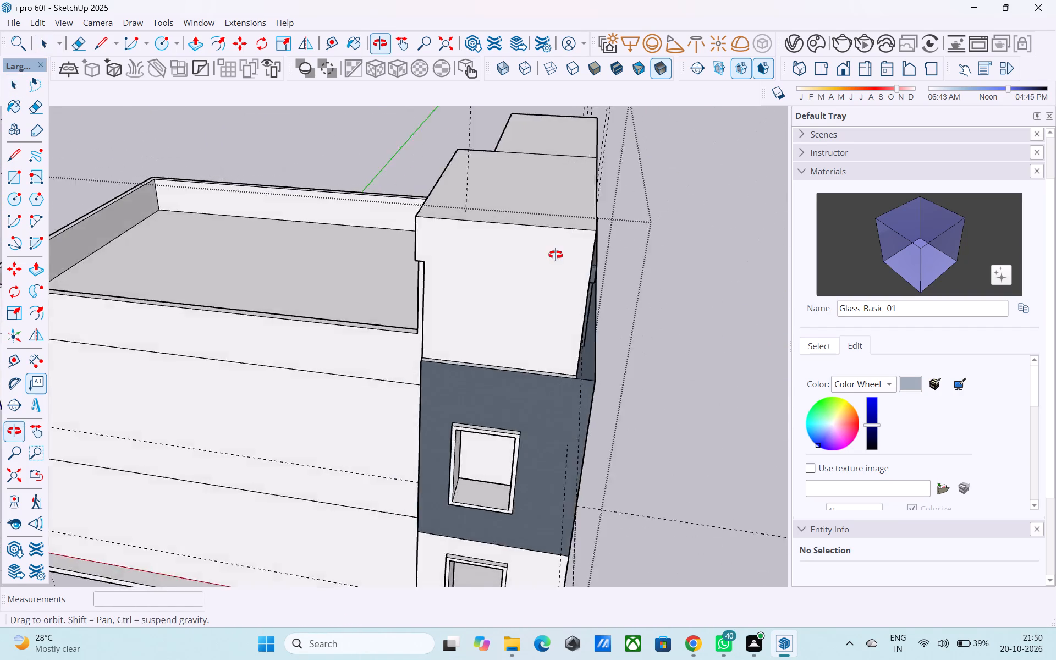
{"action": "middle_click_drag", "start_coordinate": [555, 255], "coordinate": [557, 255]}
{"action": "scroll", "coordinate": [503, 265], "scroll_direction": "up", "scroll_amount": 7}
{"action": "key", "text": "l"}
{"action": "scroll", "coordinate": [441, 263], "scroll_direction": "up", "scroll_amount": 4}
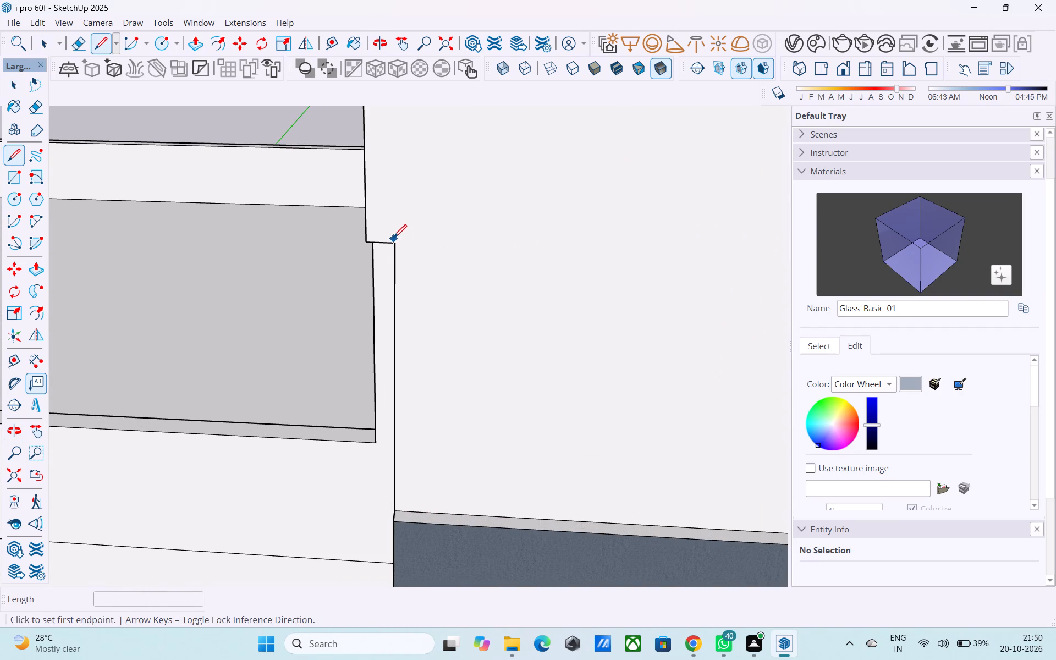
{"action": "left_click", "coordinate": [395, 243]}
{"action": "scroll", "coordinate": [394, 263], "scroll_direction": "down", "scroll_amount": 5}
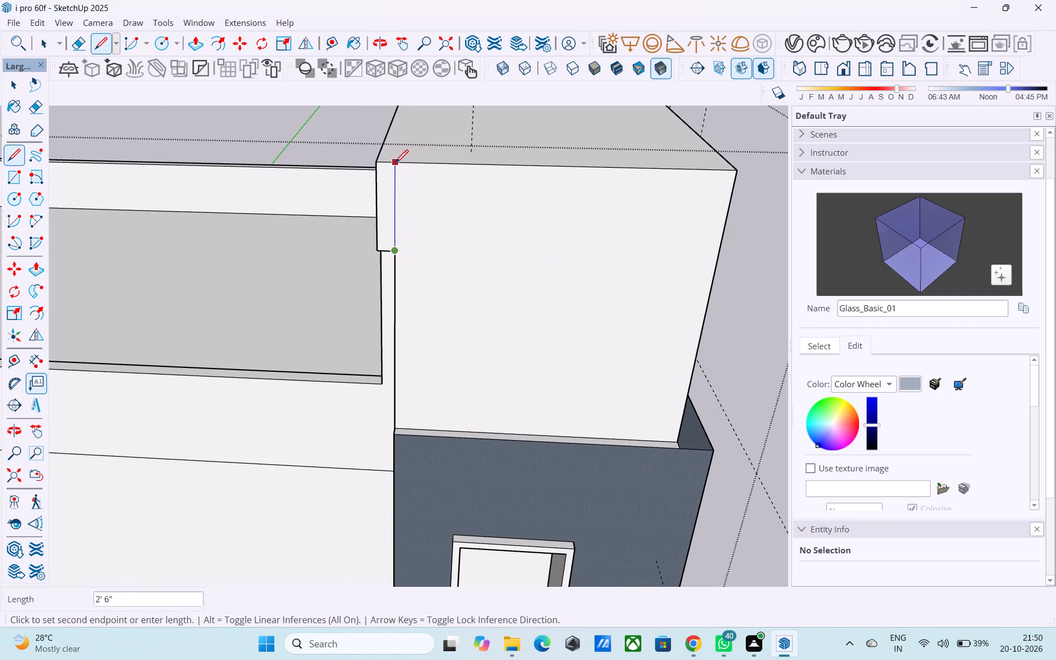
{"action": "left_click", "coordinate": [395, 164]}
{"action": "key", "text": "space"}
Copy the new line and the edge below it 8' 9" across the top-storey side wall to the front corner, divided into 20 equal spaces.
{"action": "middle_click_drag", "start_coordinate": [396, 164], "coordinate": [477, 185]}
{"action": "middle_click_drag", "start_coordinate": [472, 186], "coordinate": [427, 195], "text": "shift"}
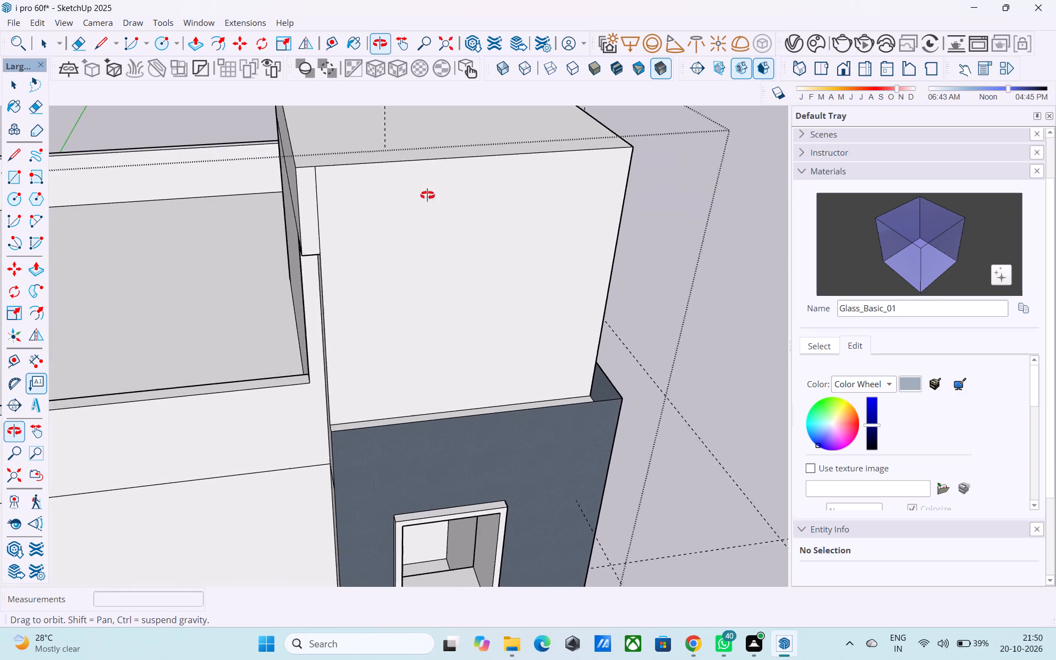
{"action": "middle_click_drag", "start_coordinate": [427, 195], "coordinate": [519, 187], "text": "shift"}
{"action": "left_click", "coordinate": [299, 238]}
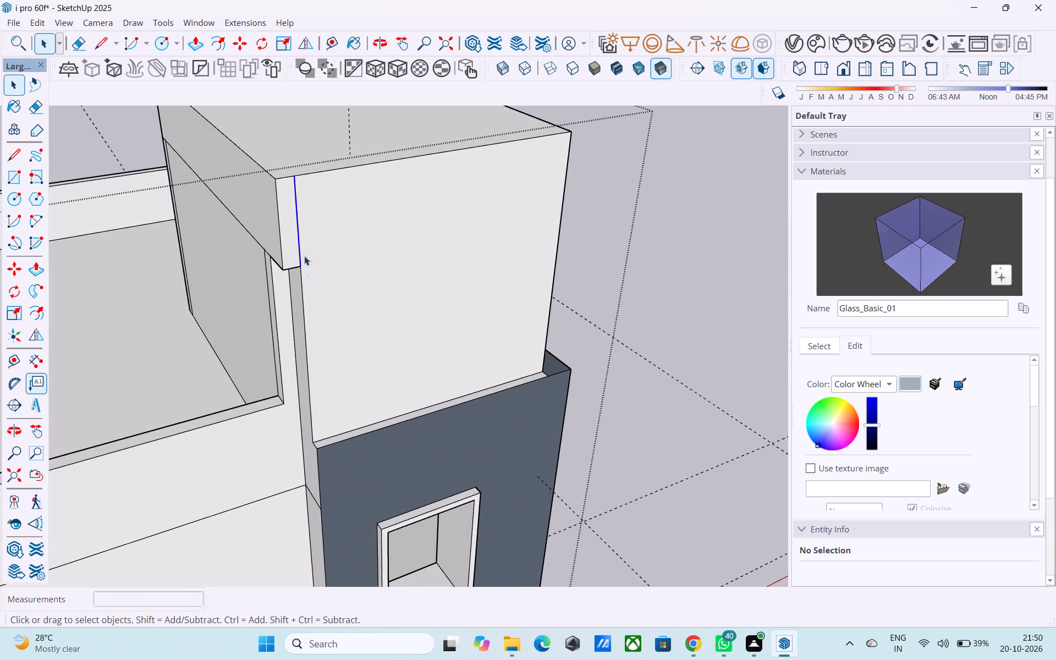
{"action": "scroll", "coordinate": [311, 330], "scroll_direction": "up", "scroll_amount": 4, "text": "shift"}
{"action": "left_click", "coordinate": [302, 328], "text": "shift"}
{"action": "scroll", "coordinate": [319, 288], "scroll_direction": "down", "scroll_amount": 4, "text": "shift"}
{"action": "middle_click_drag", "start_coordinate": [320, 286], "coordinate": [319, 386], "text": "shift"}
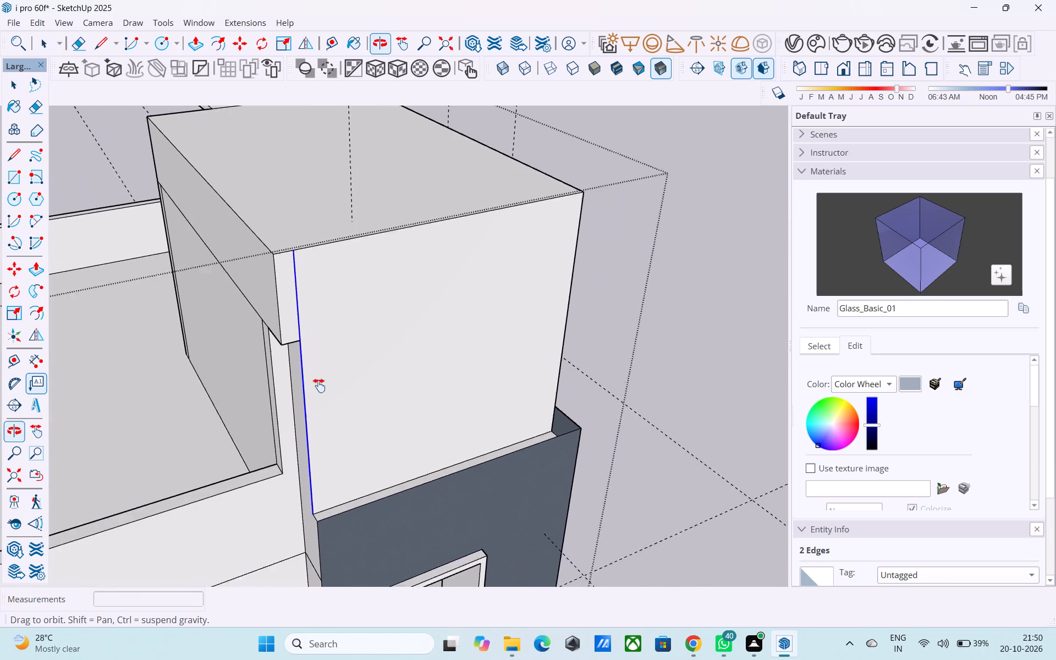
{"action": "middle_click_drag", "start_coordinate": [319, 386], "coordinate": [319, 398], "text": "shift"}
{"action": "key", "text": "m"}
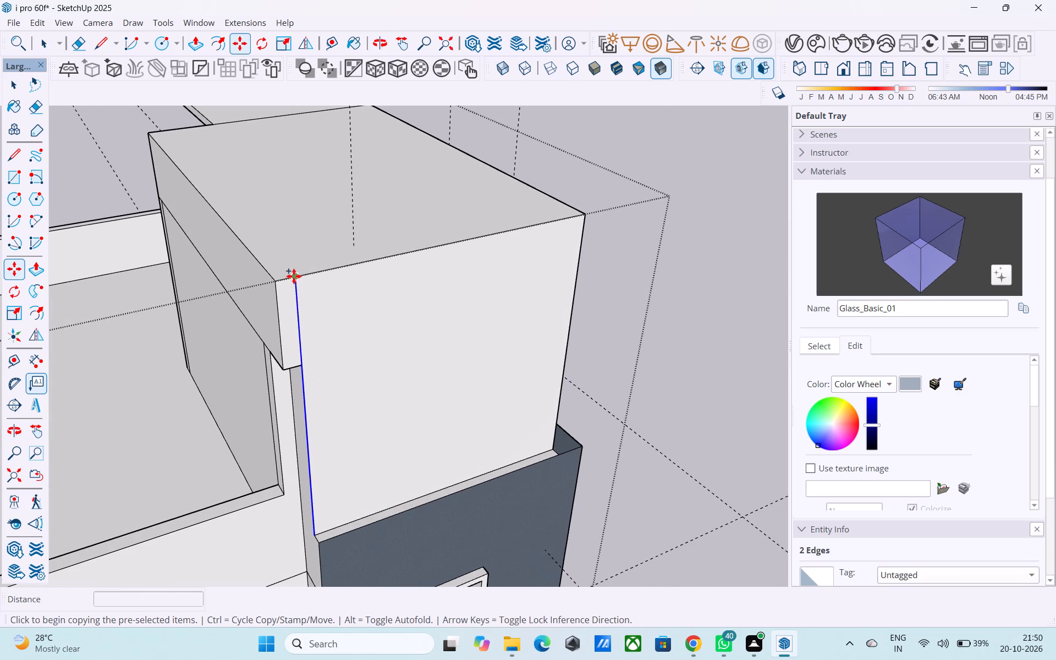
{"action": "left_click", "coordinate": [294, 276]}
{"action": "middle_click_drag", "start_coordinate": [577, 199], "coordinate": [309, 170]}
{"action": "scroll", "coordinate": [285, 174], "scroll_direction": "down", "scroll_amount": 5}
{"action": "scroll", "coordinate": [428, 257], "scroll_direction": "up", "scroll_amount": 5}
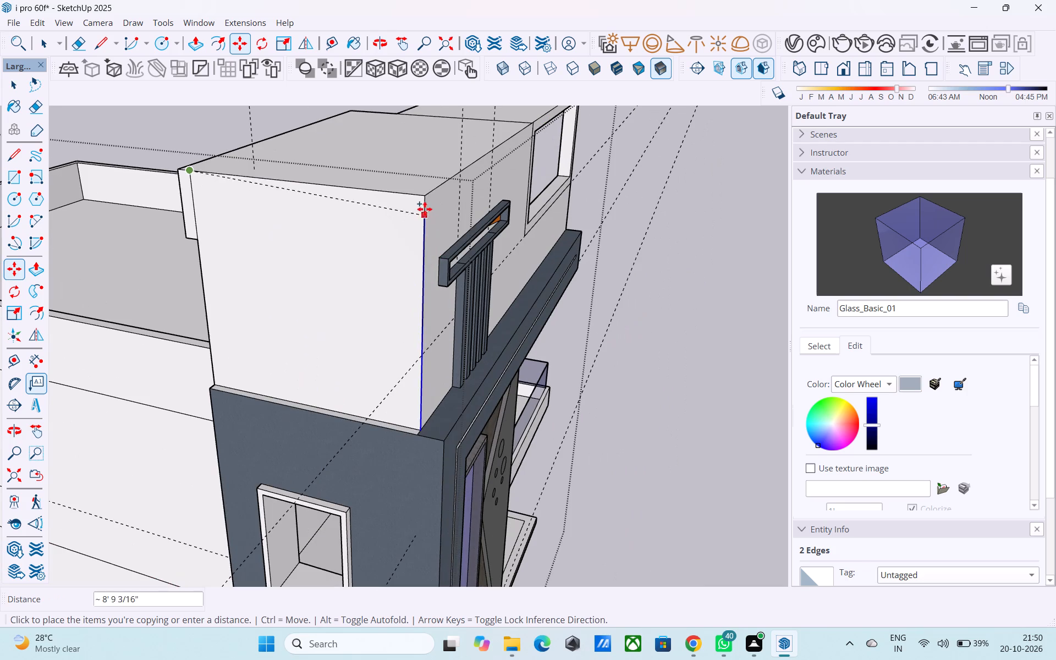
{"action": "left_click", "coordinate": [424, 200]}
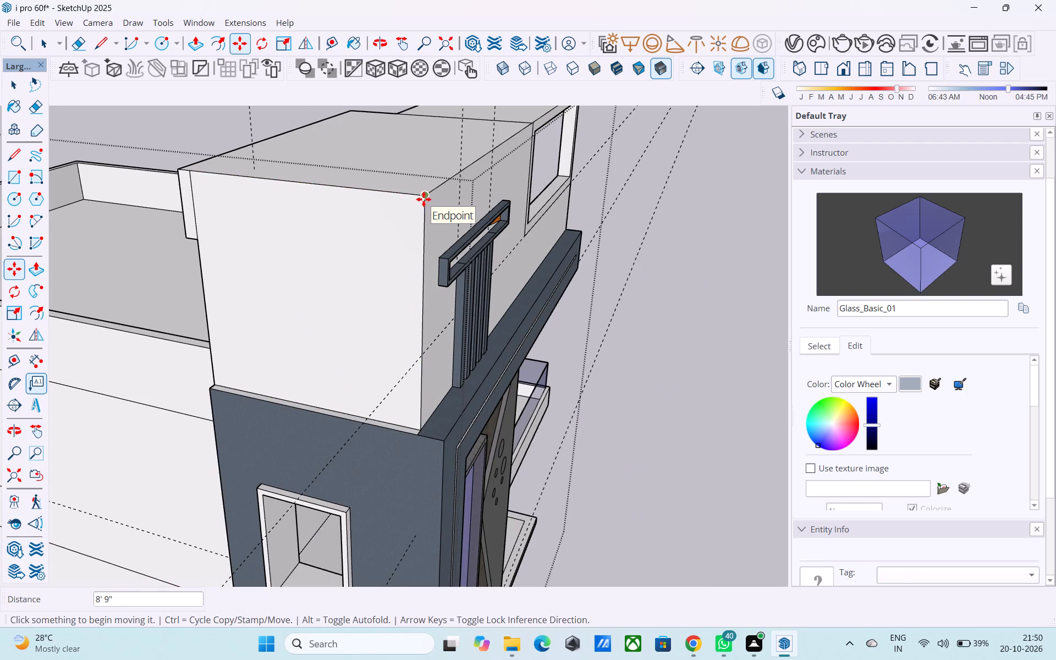
{"action": "key", "text": "slash"}
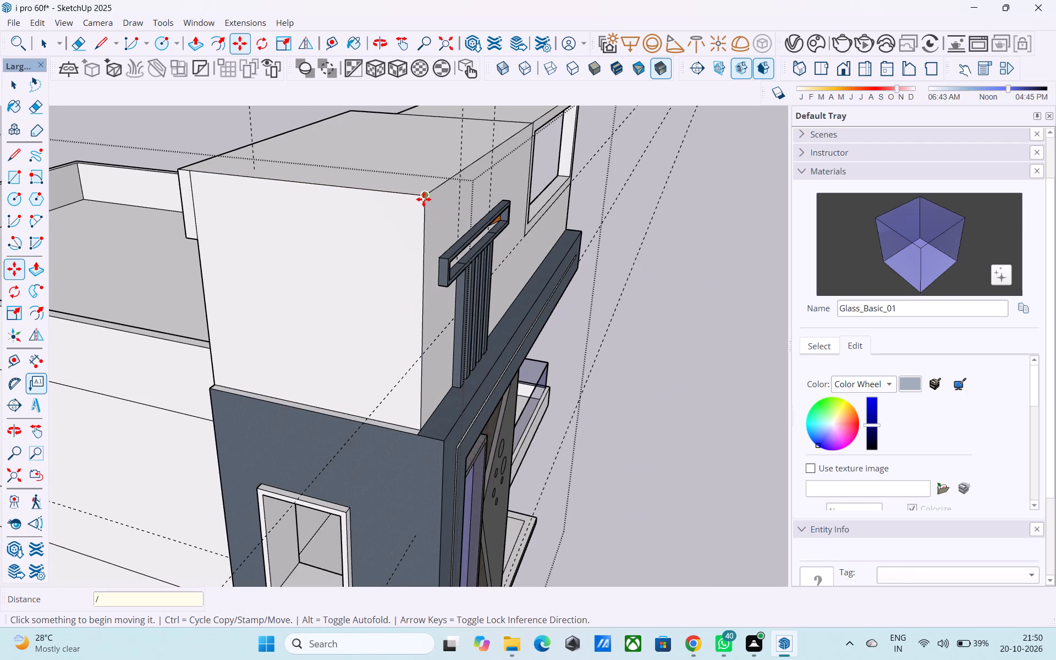
{"action": "type", "text": "20"}
{"action": "key", "text": "Return"}
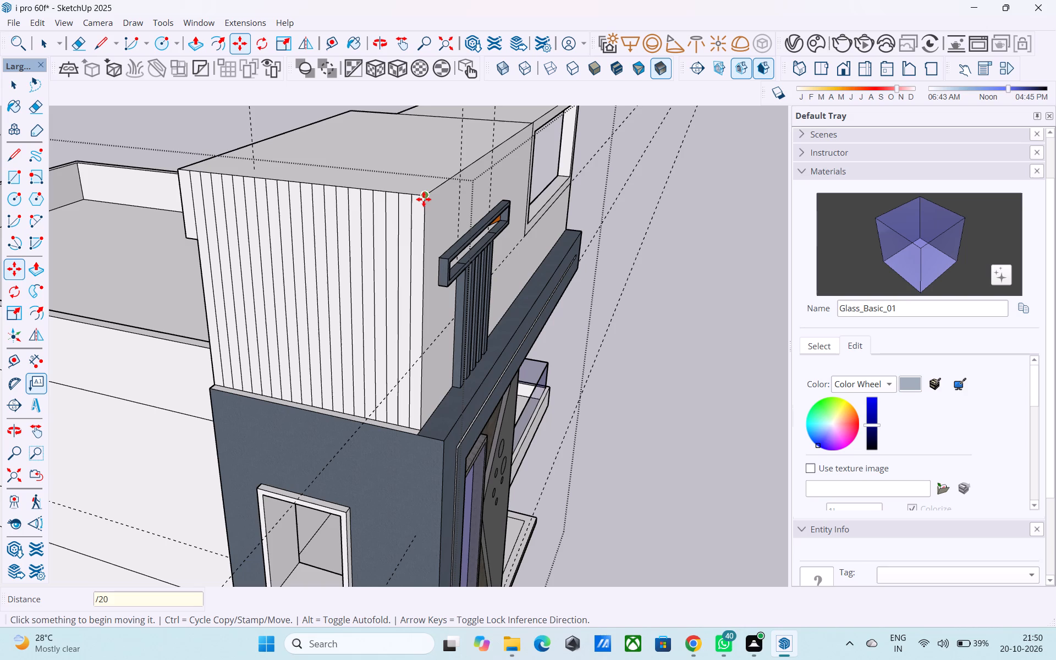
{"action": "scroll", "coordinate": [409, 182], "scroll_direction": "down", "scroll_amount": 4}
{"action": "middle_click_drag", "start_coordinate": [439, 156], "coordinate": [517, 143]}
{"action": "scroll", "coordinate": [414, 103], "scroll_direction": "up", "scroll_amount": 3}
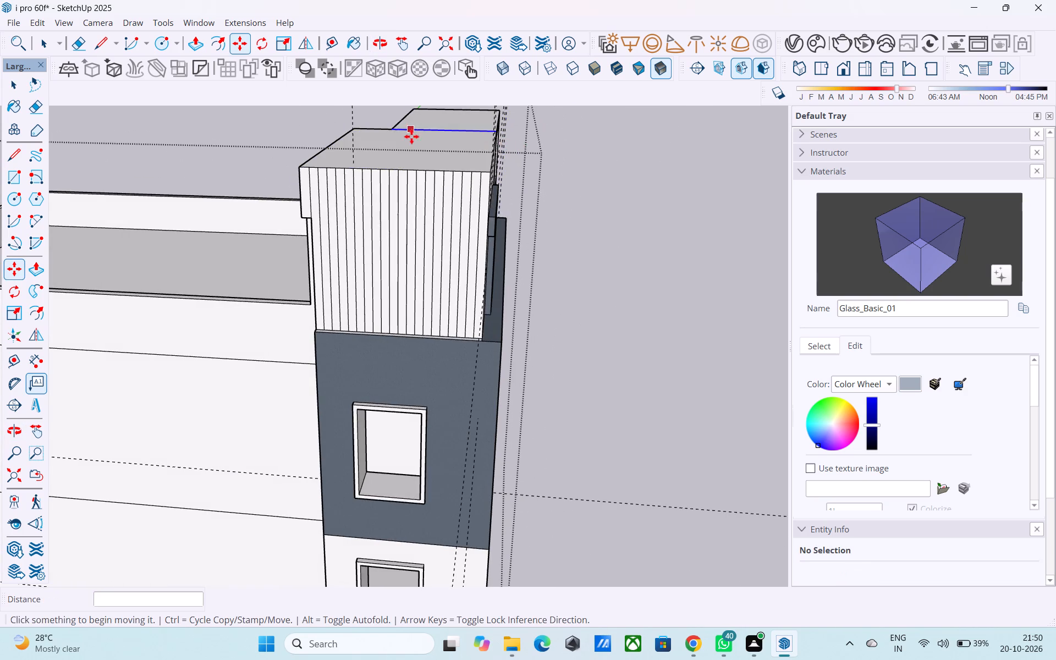
Push the second vertical strip from the front corner of the top-storey side wall 4" inward.
{"action": "middle_click_drag", "start_coordinate": [404, 154], "coordinate": [329, 227]}
{"action": "scroll", "coordinate": [394, 158], "scroll_direction": "up", "scroll_amount": 1}
{"action": "scroll", "coordinate": [336, 238], "scroll_direction": "down", "scroll_amount": 4}
{"action": "middle_click_drag", "start_coordinate": [346, 235], "coordinate": [388, 205]}
{"action": "scroll", "coordinate": [394, 220], "scroll_direction": "up", "scroll_amount": 6}
{"action": "key", "text": "space"}
{"action": "scroll", "coordinate": [409, 252], "scroll_direction": "up", "scroll_amount": 8}
{"action": "scroll", "coordinate": [436, 301], "scroll_direction": "down", "scroll_amount": 6}
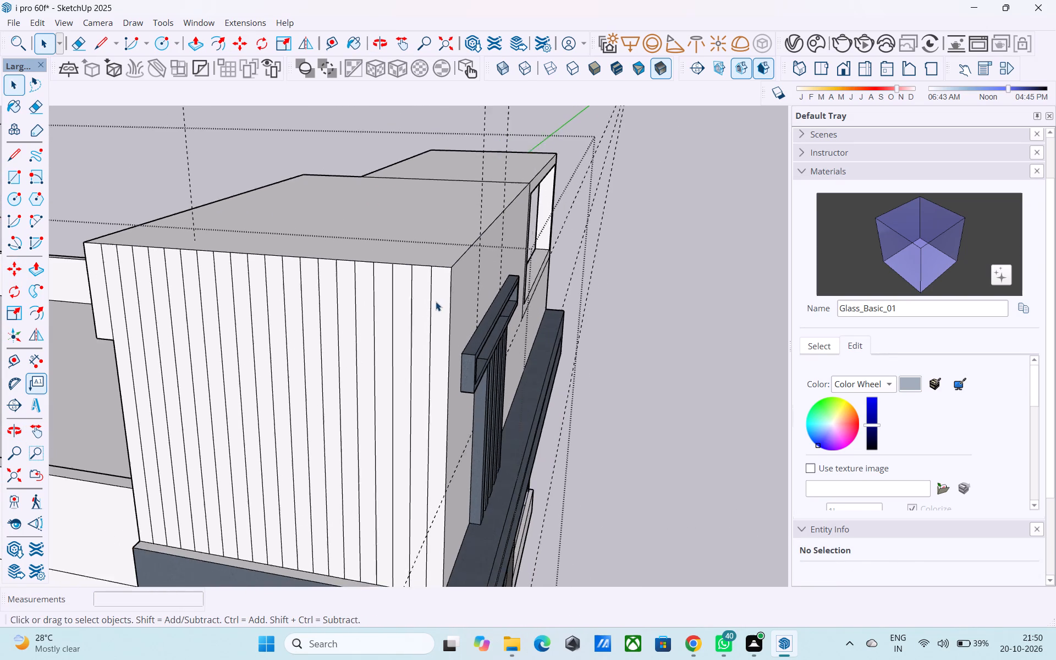
{"action": "scroll", "coordinate": [414, 295], "scroll_direction": "up", "scroll_amount": 4}
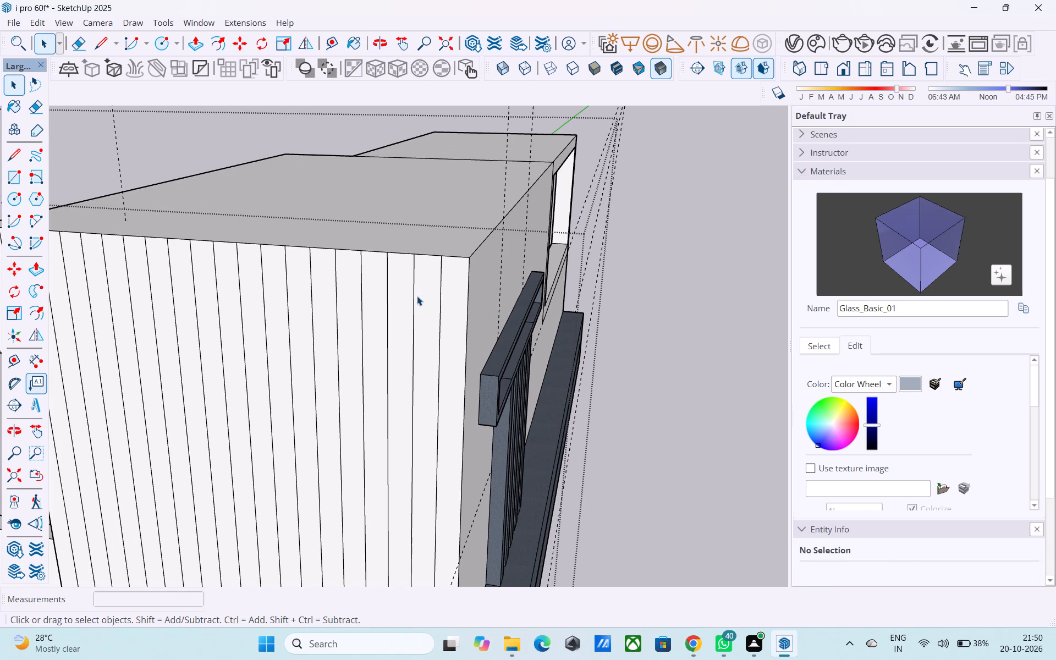
{"action": "left_click", "coordinate": [417, 296]}
{"action": "key", "text": "p"}
{"action": "left_click", "coordinate": [418, 296]}
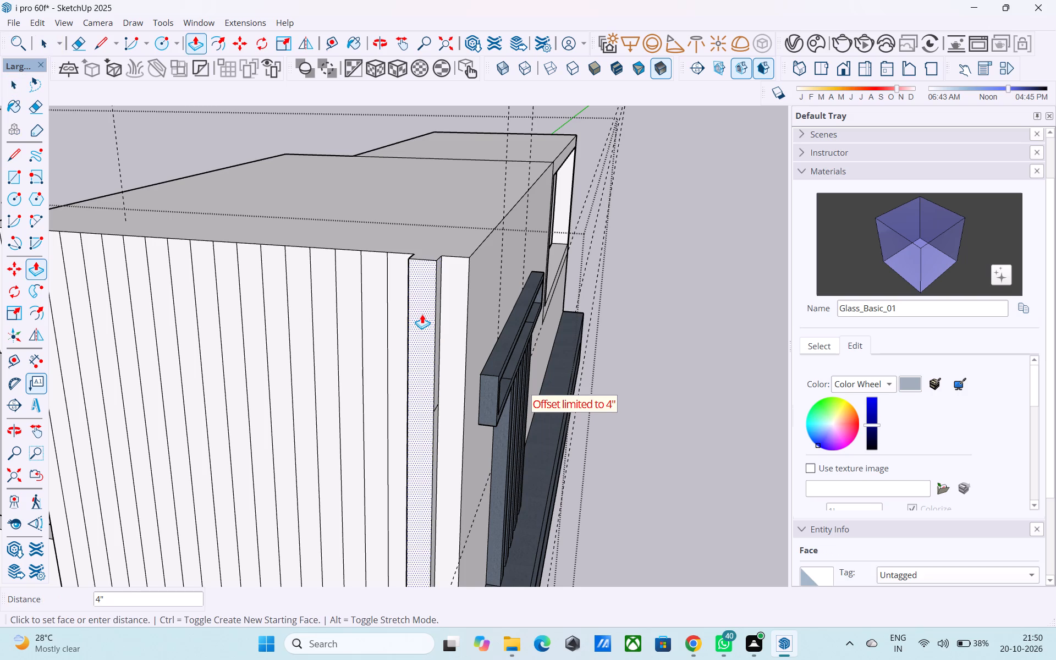
{"action": "left_click", "coordinate": [422, 313]}
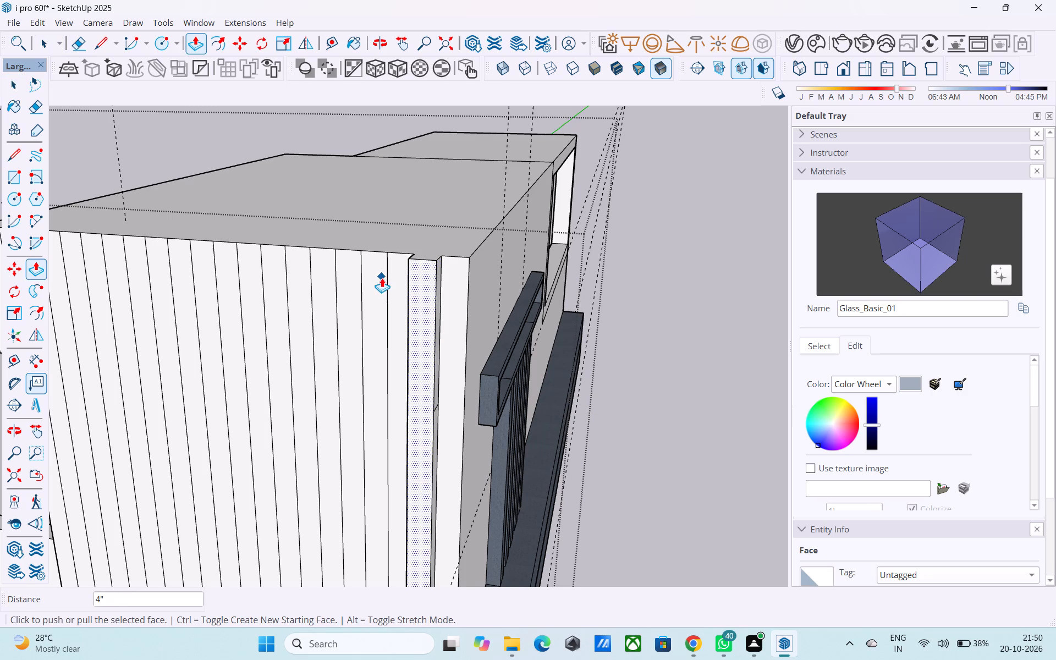
Recess every other remaining strip across the top-storey side wall by the same 4".
{"action": "key", "text": "space"}
{"action": "left_click", "coordinate": [382, 278]}
{"action": "key", "text": "p"}
{"action": "double_click", "coordinate": [382, 278]}
{"action": "scroll", "coordinate": [382, 278], "scroll_direction": "down", "scroll_amount": 5}
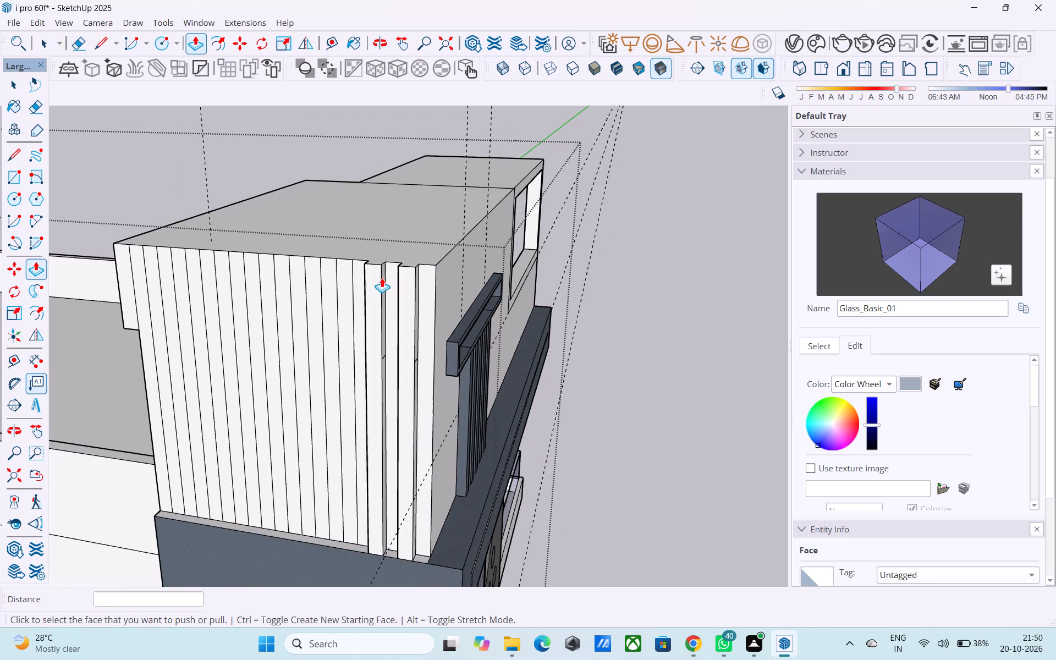
{"action": "middle_click_drag", "start_coordinate": [278, 277], "coordinate": [473, 276]}
{"action": "scroll", "coordinate": [592, 248], "scroll_direction": "down", "scroll_amount": 6}
{"action": "scroll", "coordinate": [351, 300], "scroll_direction": "up", "scroll_amount": 11}
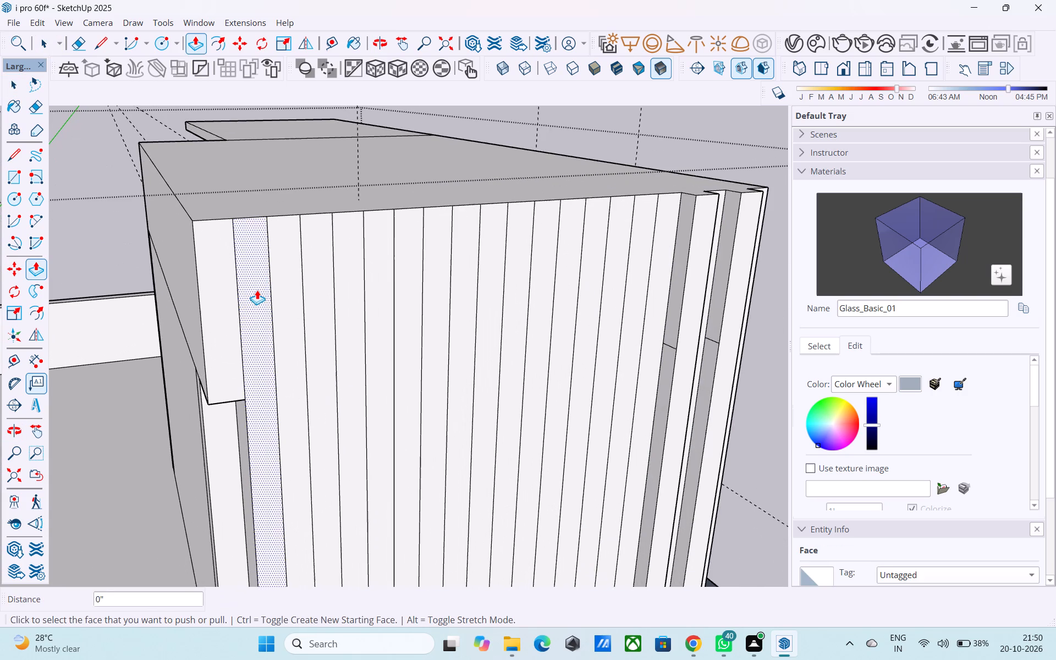
{"action": "double_click", "coordinate": [649, 250]}
{"action": "double_click", "coordinate": [590, 243]}
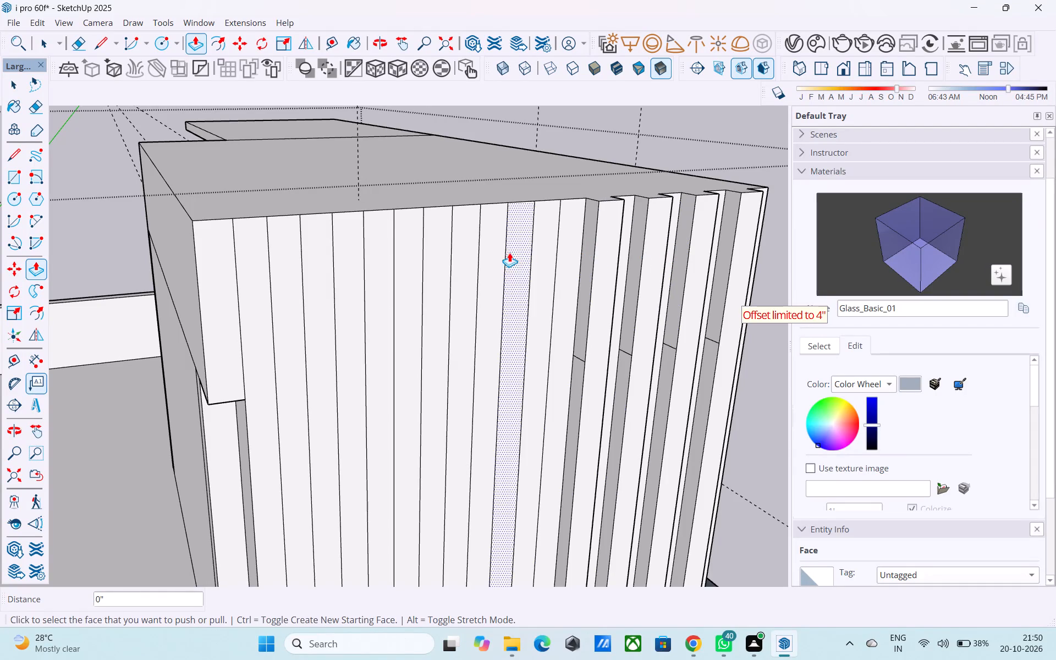
{"action": "double_click", "coordinate": [542, 244]}
{"action": "double_click", "coordinate": [499, 245]}
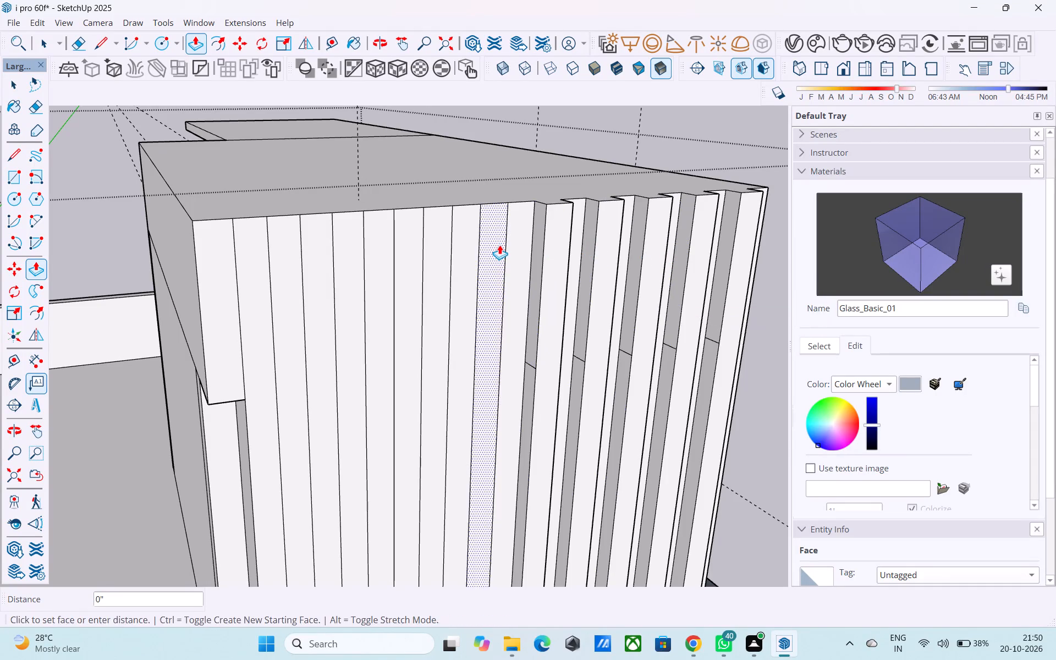
{"action": "double_click", "coordinate": [440, 260]}
{"action": "double_click", "coordinate": [387, 268]}
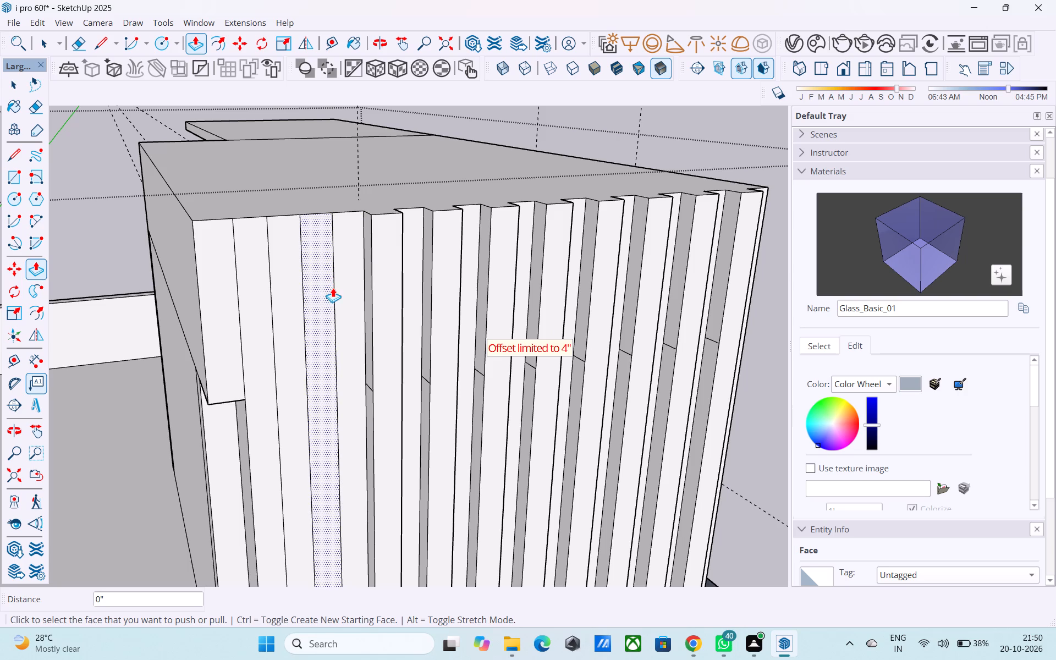
{"action": "double_click", "coordinate": [317, 282]}
{"action": "double_click", "coordinate": [263, 279]}
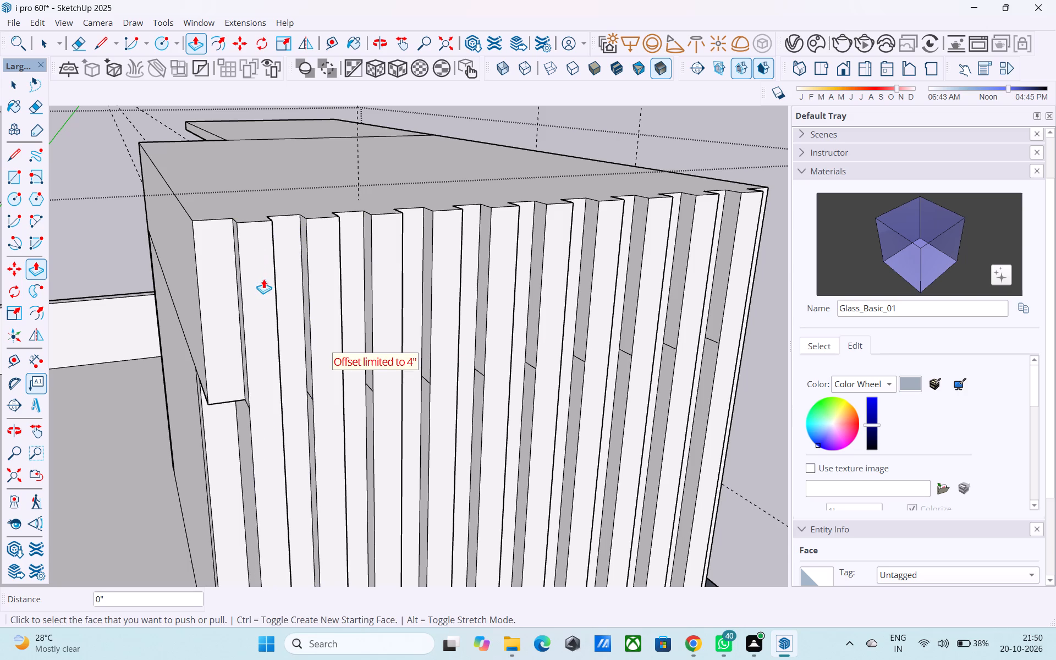
Choose the in-model Denim_03_1K material for painting.
{"action": "scroll", "coordinate": [263, 278], "scroll_direction": "down", "scroll_amount": 6}
{"action": "middle_click_drag", "start_coordinate": [303, 282], "coordinate": [210, 278]}
{"action": "scroll", "coordinate": [218, 284], "scroll_direction": "down", "scroll_amount": 2}
{"action": "middle_click_drag", "start_coordinate": [444, 232], "coordinate": [357, 246]}
{"action": "scroll", "coordinate": [388, 227], "scroll_direction": "down", "scroll_amount": 2}
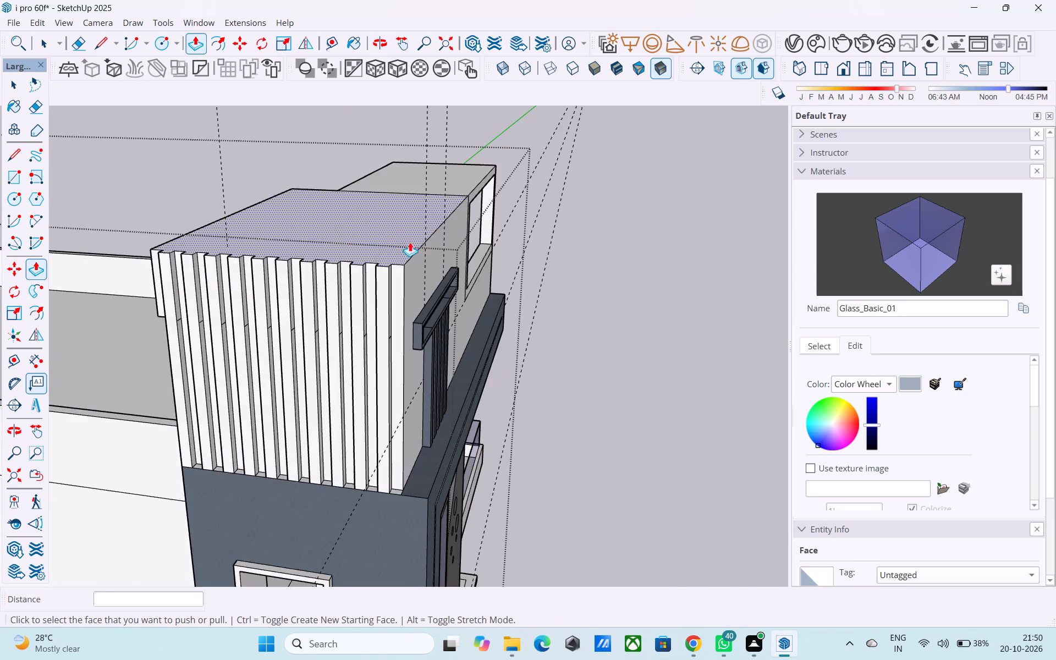
{"action": "scroll", "coordinate": [410, 242], "scroll_direction": "down", "scroll_amount": 3}
{"action": "middle_click_drag", "start_coordinate": [708, 276], "coordinate": [642, 293]}
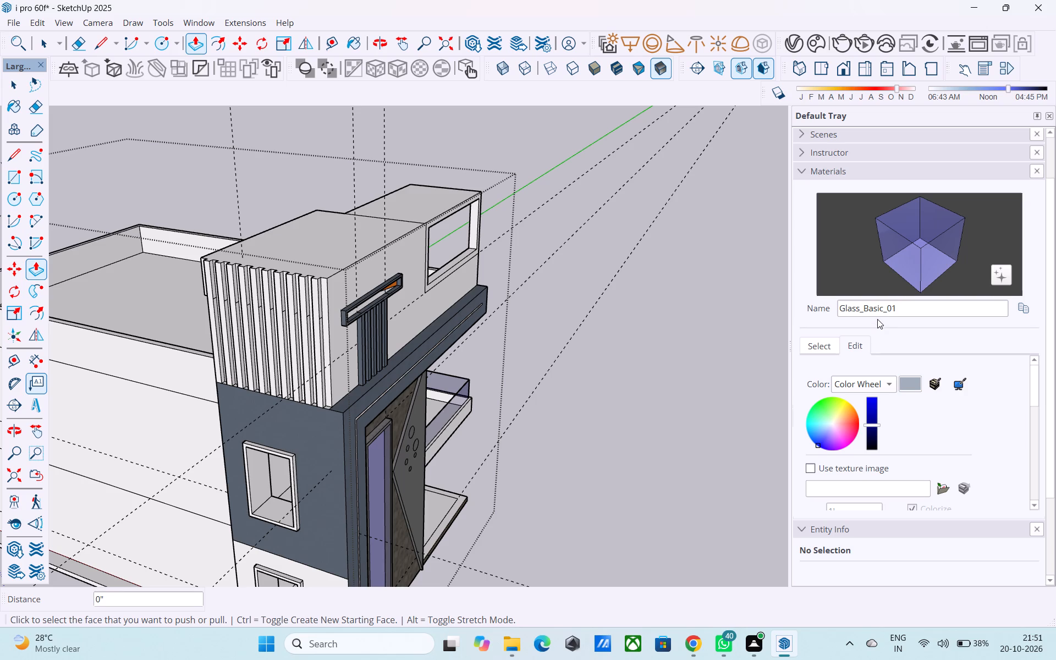
{"action": "left_click", "coordinate": [834, 344]}
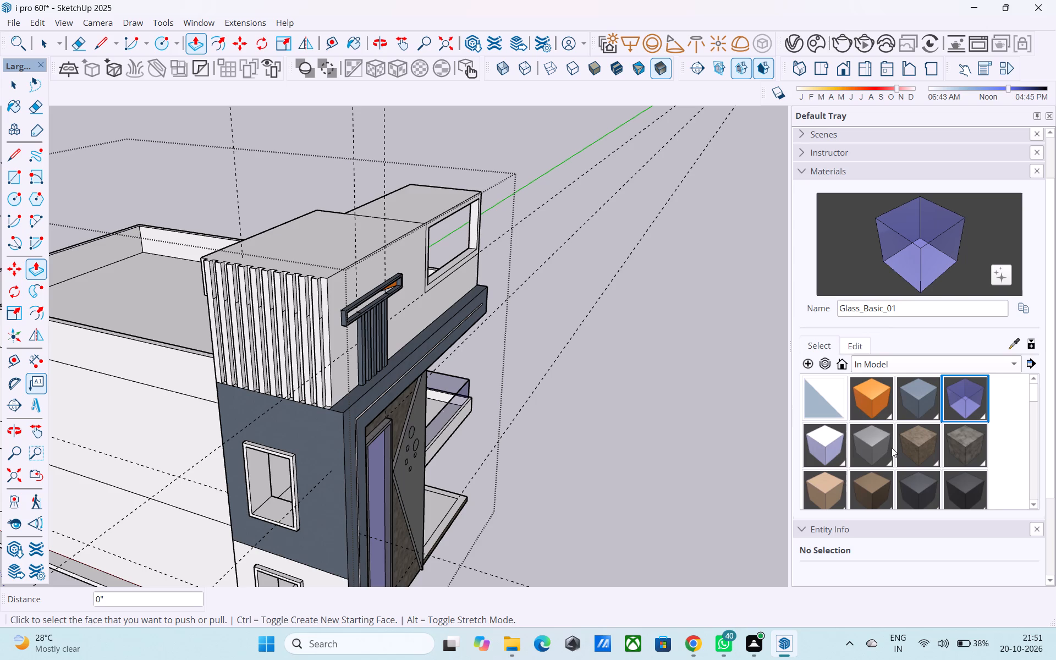
{"action": "left_click", "coordinate": [926, 403]}
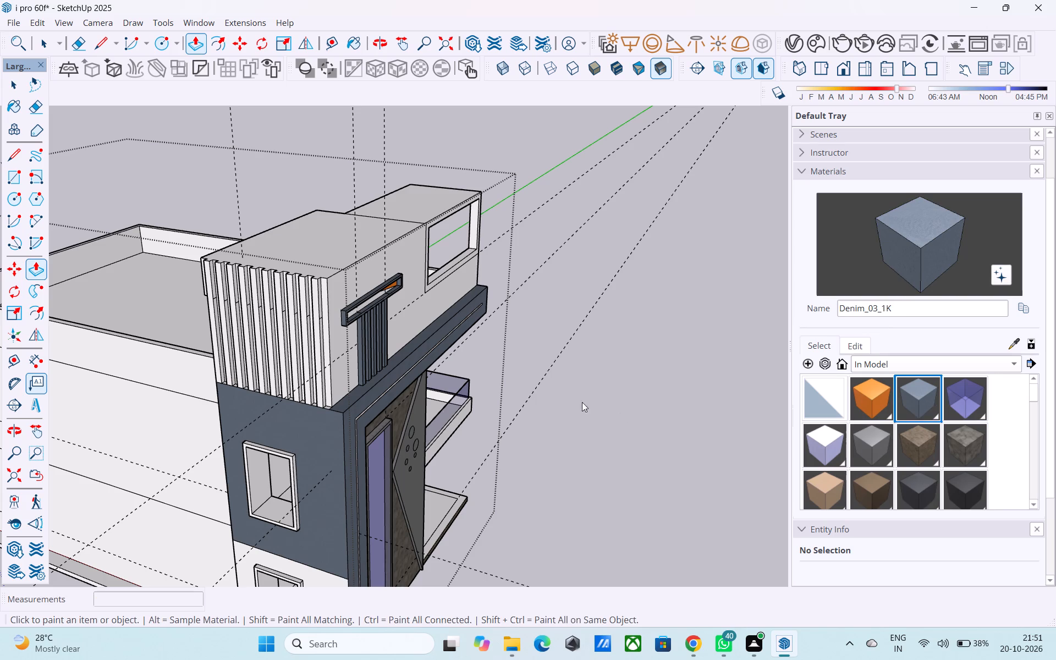
Erase the short horizontal edges crossing the front-facing inner sides of the top-storey wall grooves.
{"action": "middle_click_drag", "start_coordinate": [339, 356], "coordinate": [565, 300]}
{"action": "scroll", "coordinate": [659, 270], "scroll_direction": "down", "scroll_amount": 4}
{"action": "middle_click_drag", "start_coordinate": [636, 283], "coordinate": [293, 311]}
{"action": "scroll", "coordinate": [444, 275], "scroll_direction": "up", "scroll_amount": 2}
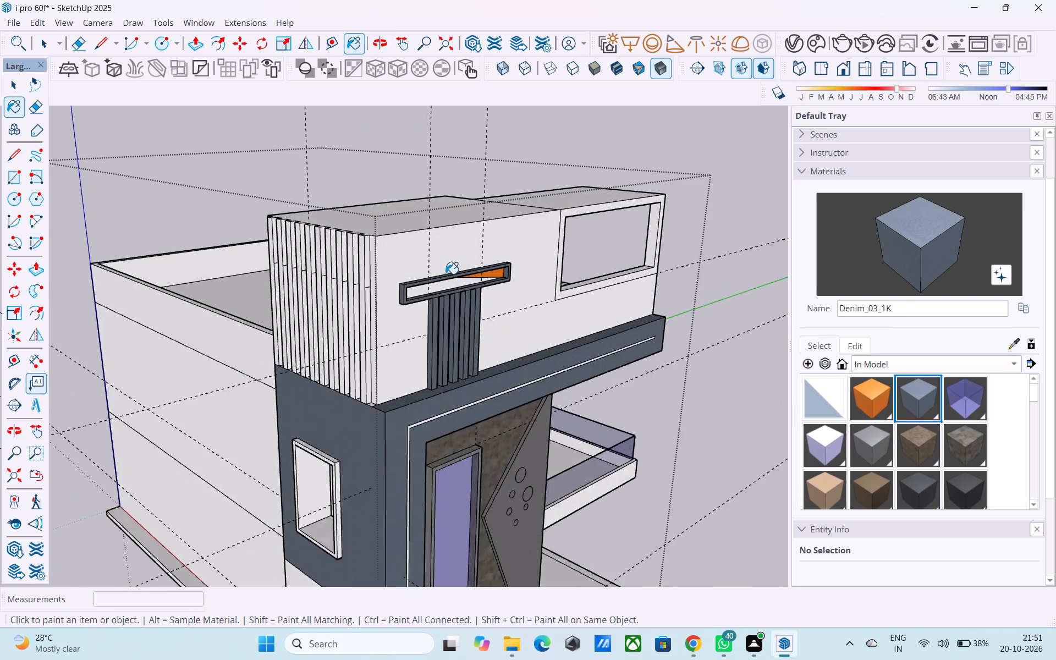
{"action": "scroll", "coordinate": [446, 274], "scroll_direction": "up", "scroll_amount": 7}
{"action": "middle_click_drag", "start_coordinate": [354, 297], "coordinate": [446, 296]}
{"action": "scroll", "coordinate": [630, 216], "scroll_direction": "down", "scroll_amount": 4}
{"action": "scroll", "coordinate": [391, 247], "scroll_direction": "up", "scroll_amount": 8}
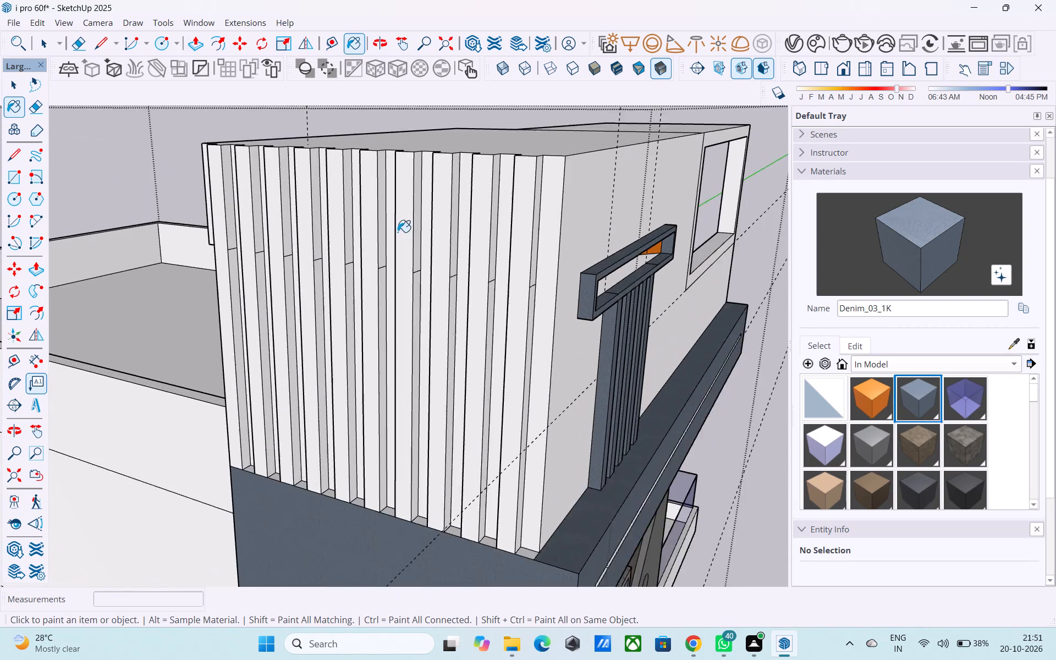
{"action": "scroll", "coordinate": [398, 232], "scroll_direction": "up", "scroll_amount": 3}
{"action": "middle_click_drag", "start_coordinate": [571, 284], "coordinate": [532, 279]}
{"action": "key", "text": "e"}
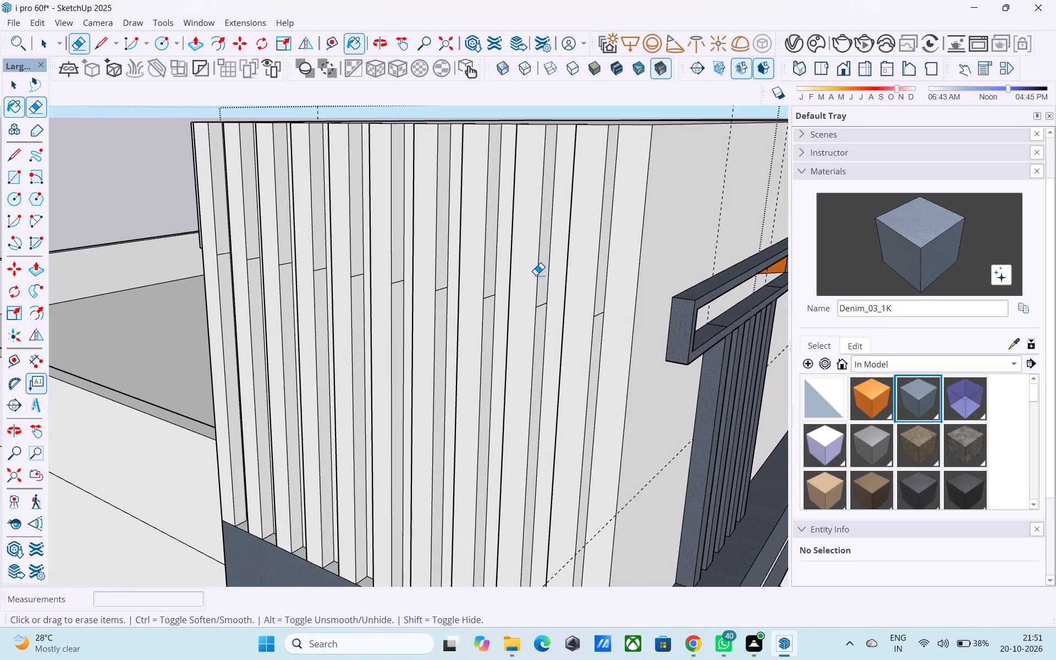
{"action": "scroll", "coordinate": [603, 334], "scroll_direction": "up", "scroll_amount": 7}
{"action": "left_click_drag", "start_coordinate": [596, 310], "coordinate": [598, 303]}
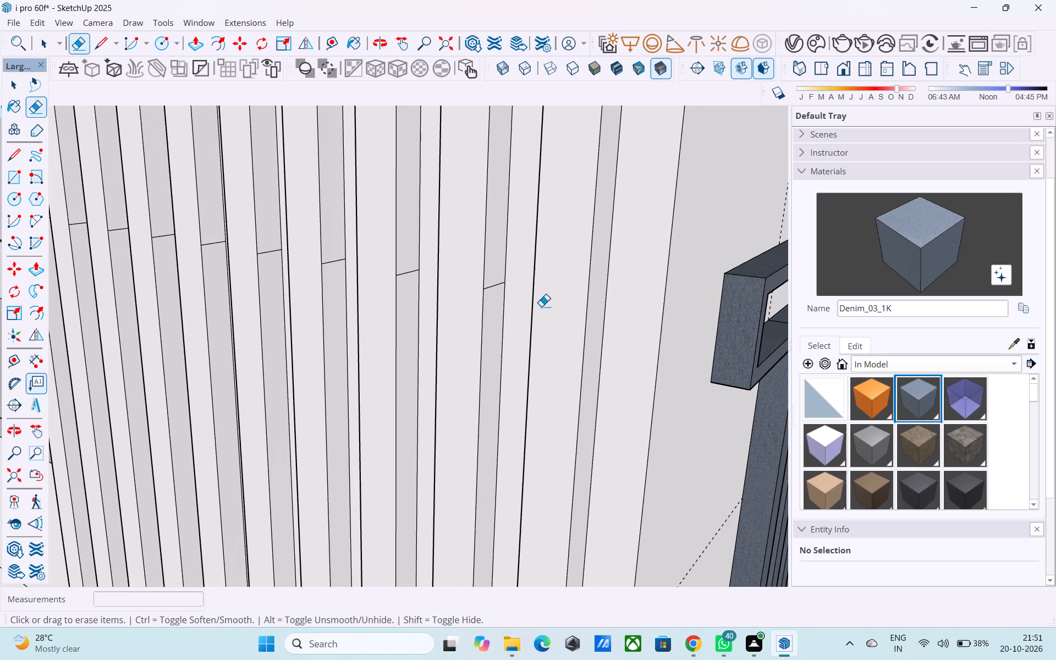
{"action": "left_click_drag", "start_coordinate": [494, 292], "coordinate": [489, 283]}
{"action": "left_click_drag", "start_coordinate": [403, 279], "coordinate": [406, 273]}
{"action": "left_click_drag", "start_coordinate": [332, 266], "coordinate": [332, 259]}
{"action": "left_click_drag", "start_coordinate": [276, 258], "coordinate": [275, 250]}
{"action": "left_click_drag", "start_coordinate": [217, 249], "coordinate": [216, 243]}
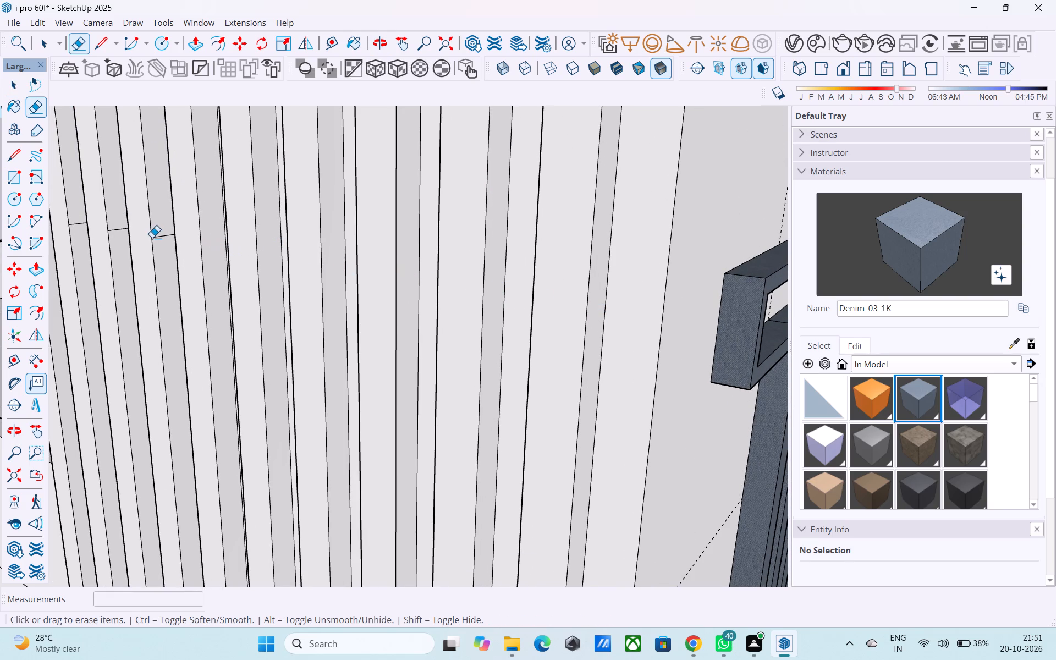
{"action": "left_click", "coordinate": [157, 238]}
{"action": "left_click", "coordinate": [122, 230]}
{"action": "scroll", "coordinate": [442, 200], "scroll_direction": "down", "scroll_amount": 6}
{"action": "scroll", "coordinate": [210, 258], "scroll_direction": "up", "scroll_amount": 4}
{"action": "left_click_drag", "start_coordinate": [197, 207], "coordinate": [201, 213]}
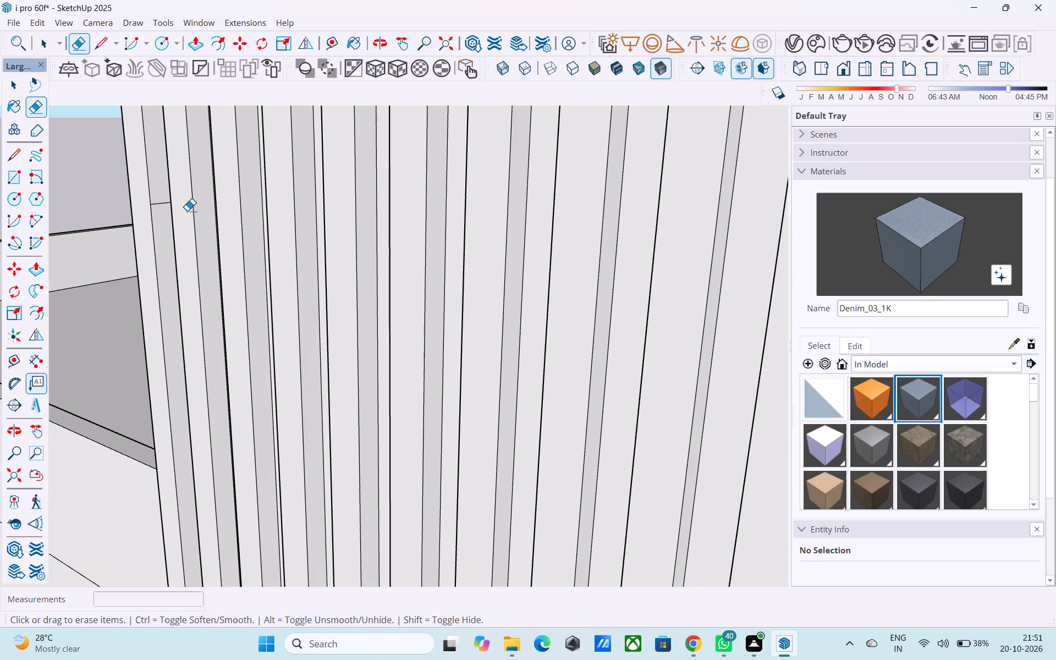
{"action": "left_click", "coordinate": [166, 202]}
Erase the short horizontal edges crossing the rear-facing inner sides of the grooves, including the one beside the notch.
{"action": "scroll", "coordinate": [181, 237], "scroll_direction": "down", "scroll_amount": 5}
{"action": "scroll", "coordinate": [232, 288], "scroll_direction": "down", "scroll_amount": 4}
{"action": "middle_click_drag", "start_coordinate": [301, 299], "coordinate": [522, 296]}
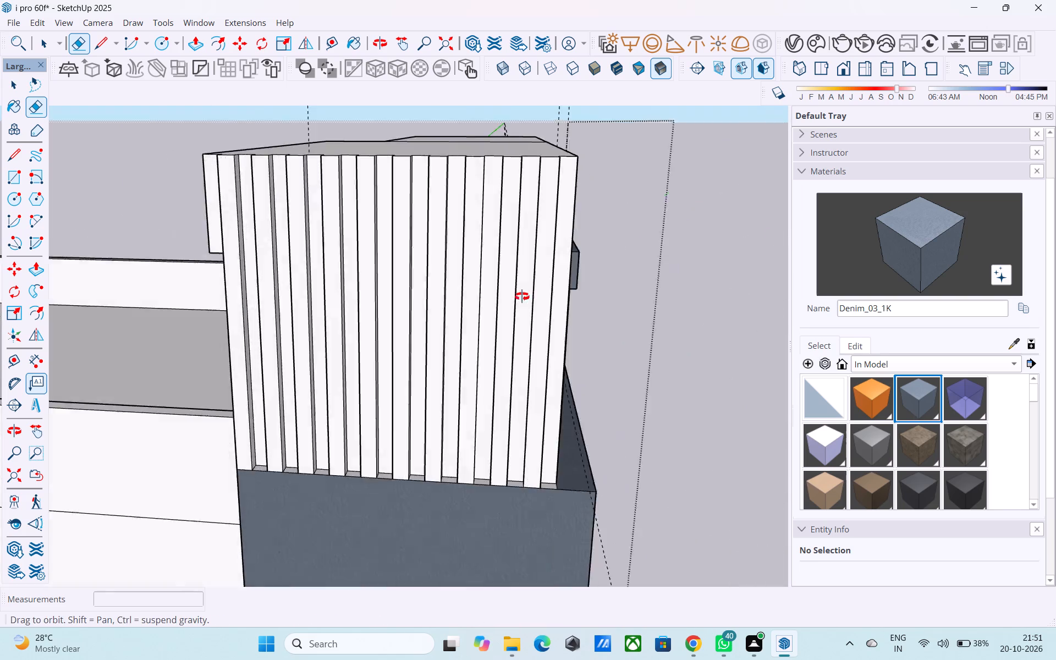
{"action": "middle_click_drag", "start_coordinate": [522, 296], "coordinate": [826, 301]}
{"action": "scroll", "coordinate": [584, 297], "scroll_direction": "up", "scroll_amount": 5}
{"action": "middle_click_drag", "start_coordinate": [528, 274], "coordinate": [410, 300]}
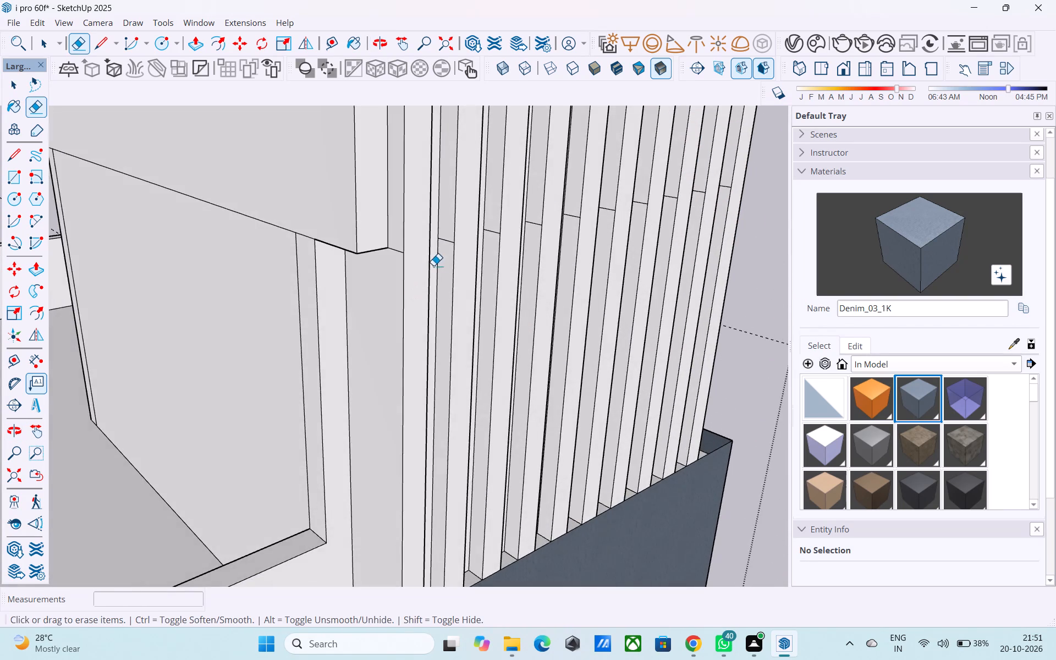
{"action": "scroll", "coordinate": [438, 242], "scroll_direction": "up", "scroll_amount": 2}
{"action": "left_click_drag", "start_coordinate": [443, 244], "coordinate": [448, 237]}
{"action": "left_click", "coordinate": [381, 256]}
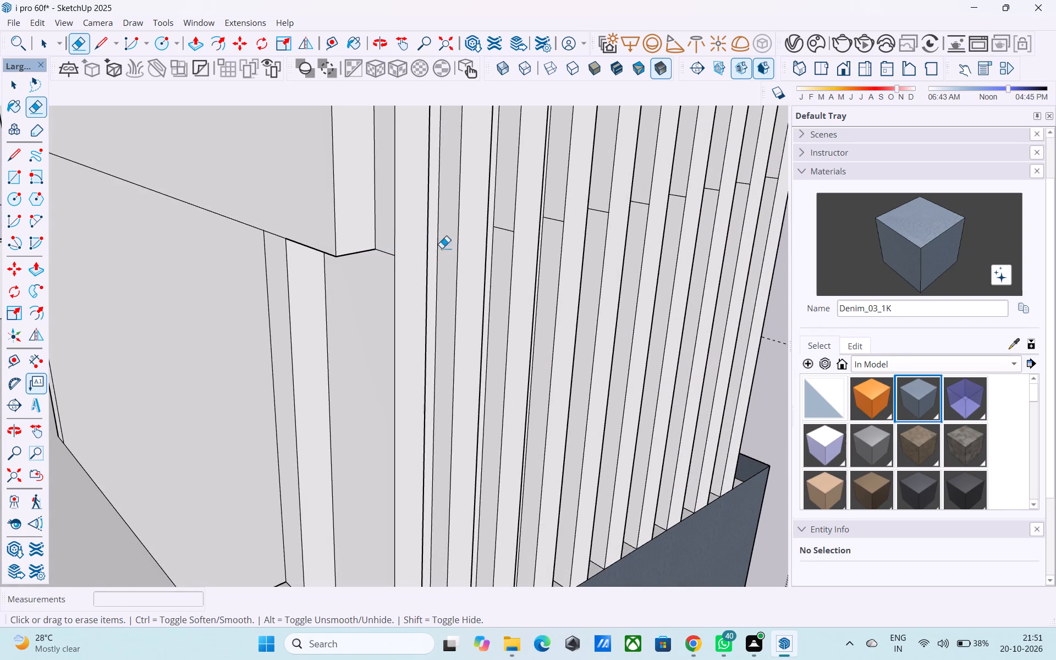
{"action": "left_click", "coordinate": [503, 234]}
{"action": "left_click", "coordinate": [388, 255]}
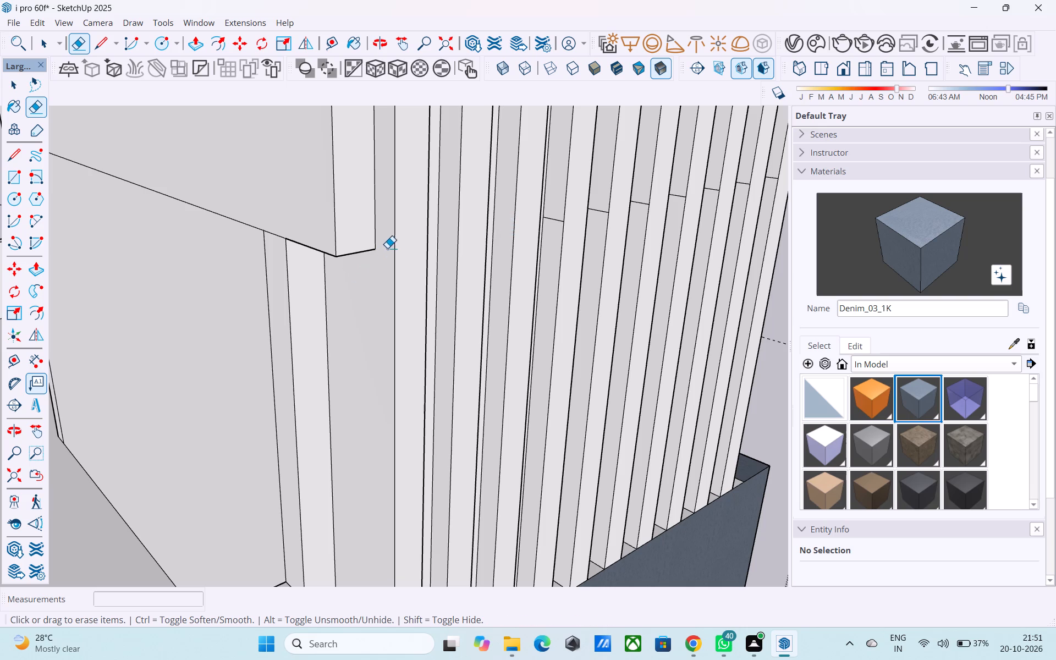
{"action": "left_click_drag", "start_coordinate": [555, 225], "coordinate": [557, 215]}
{"action": "scroll", "coordinate": [337, 284], "scroll_direction": "down", "scroll_amount": 6}
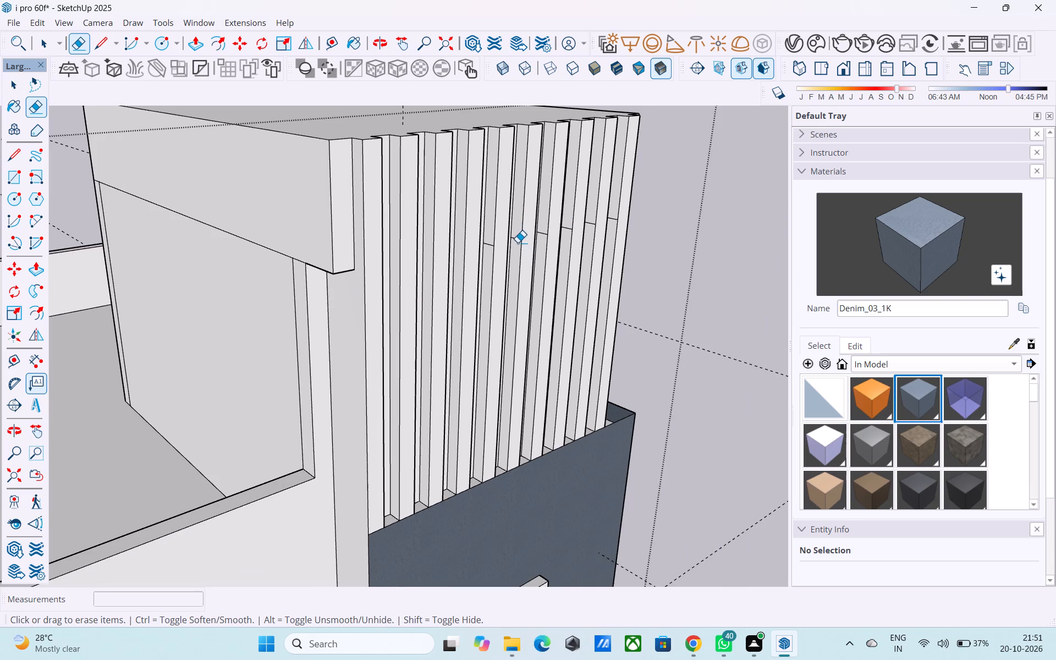
{"action": "middle_click_drag", "start_coordinate": [511, 239], "coordinate": [475, 295], "text": "shift"}
{"action": "scroll", "coordinate": [475, 295], "scroll_direction": "up", "scroll_amount": 9}
{"action": "left_click", "coordinate": [437, 305]}
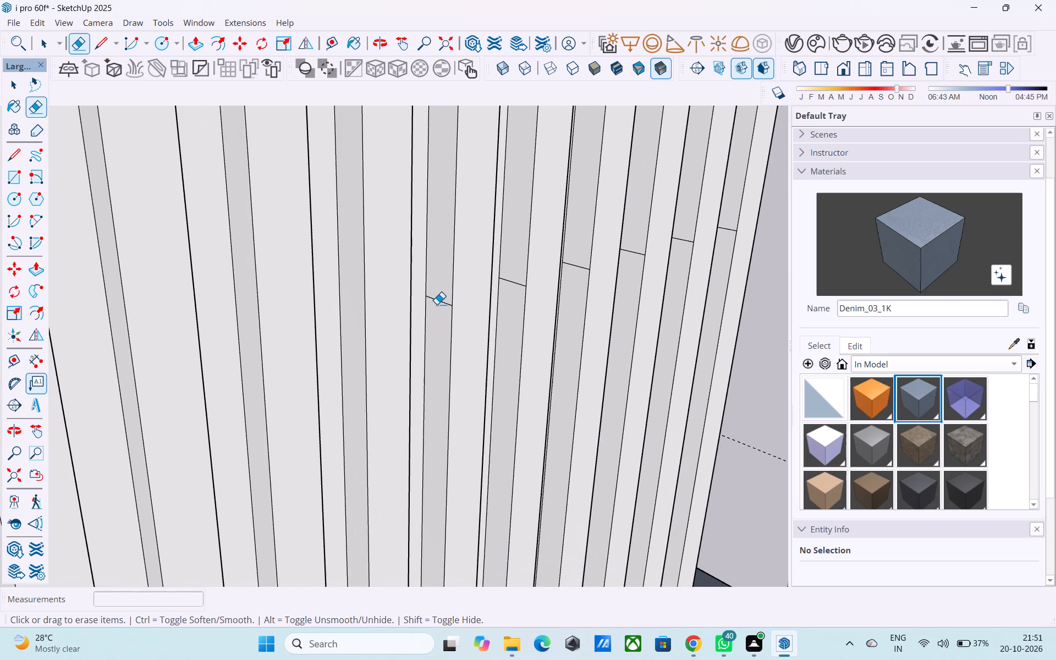
{"action": "left_click_drag", "start_coordinate": [512, 284], "coordinate": [521, 271]}
{"action": "left_click_drag", "start_coordinate": [576, 268], "coordinate": [579, 260]}
{"action": "scroll", "coordinate": [426, 328], "scroll_direction": "down", "scroll_amount": 5}
{"action": "scroll", "coordinate": [561, 272], "scroll_direction": "up", "scroll_amount": 6}
{"action": "left_click", "coordinate": [564, 281]}
{"action": "left_click", "coordinate": [637, 266]}
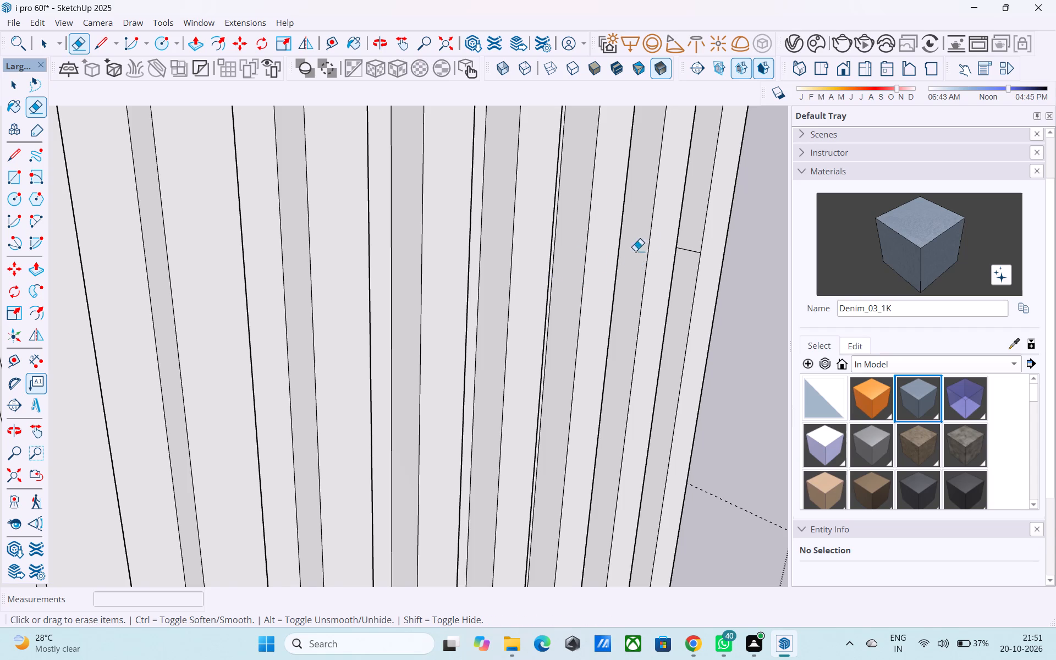
{"action": "scroll", "coordinate": [515, 310], "scroll_direction": "down", "scroll_amount": 5}
{"action": "scroll", "coordinate": [595, 296], "scroll_direction": "up", "scroll_amount": 5}
{"action": "left_click", "coordinate": [650, 266]}
{"action": "scroll", "coordinate": [663, 252], "scroll_direction": "down", "scroll_amount": 10}
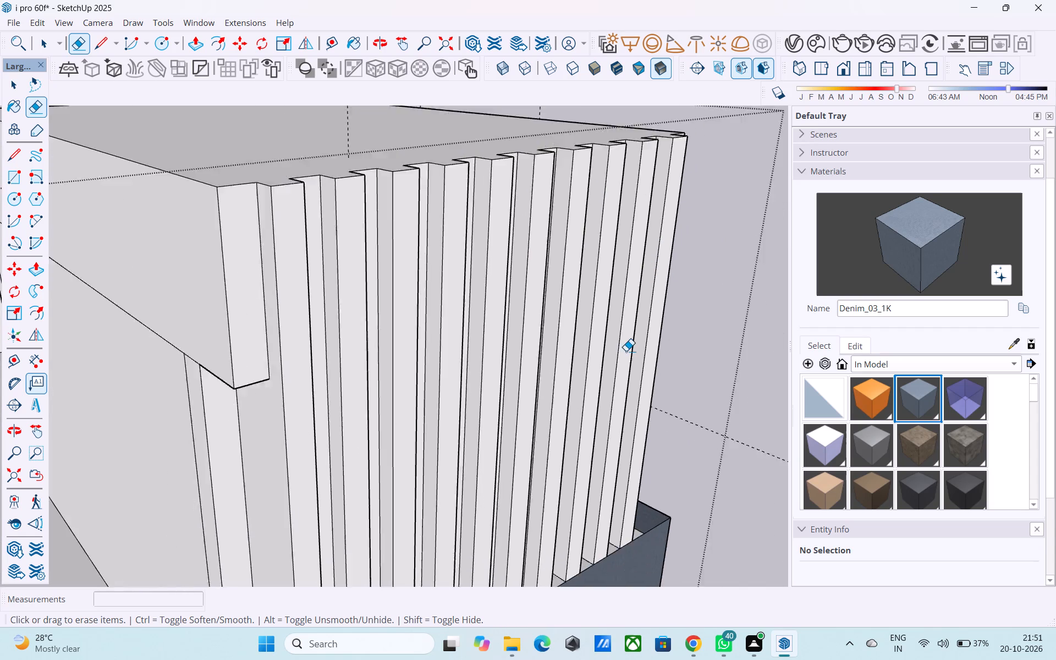
Paint the outer strips and groove faces nearest the front corner of the top-storey side wall with Denim_03_1K.
{"action": "scroll", "coordinate": [626, 351], "scroll_direction": "down", "scroll_amount": 5}
{"action": "middle_click_drag", "start_coordinate": [618, 384], "coordinate": [504, 339]}
{"action": "scroll", "coordinate": [504, 339], "scroll_direction": "down", "scroll_amount": 4}
{"action": "middle_click_drag", "start_coordinate": [511, 342], "coordinate": [446, 361]}
{"action": "left_click", "coordinate": [915, 248]}
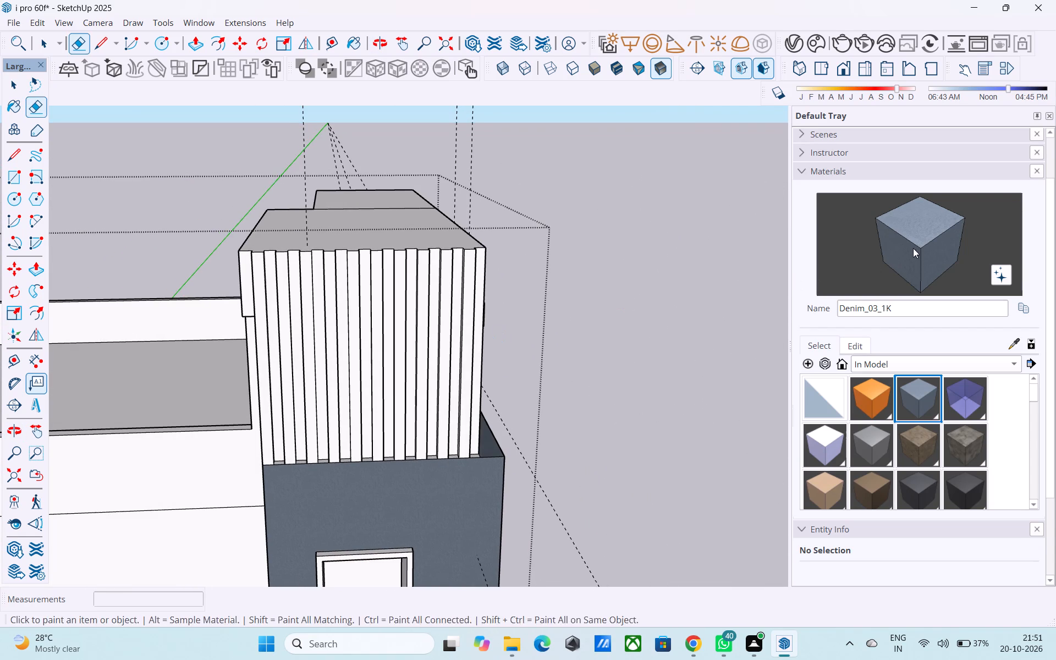
{"action": "middle_click_drag", "start_coordinate": [737, 255], "coordinate": [595, 296]}
{"action": "scroll", "coordinate": [380, 313], "scroll_direction": "up", "scroll_amount": 6}
{"action": "left_click", "coordinate": [312, 317]}
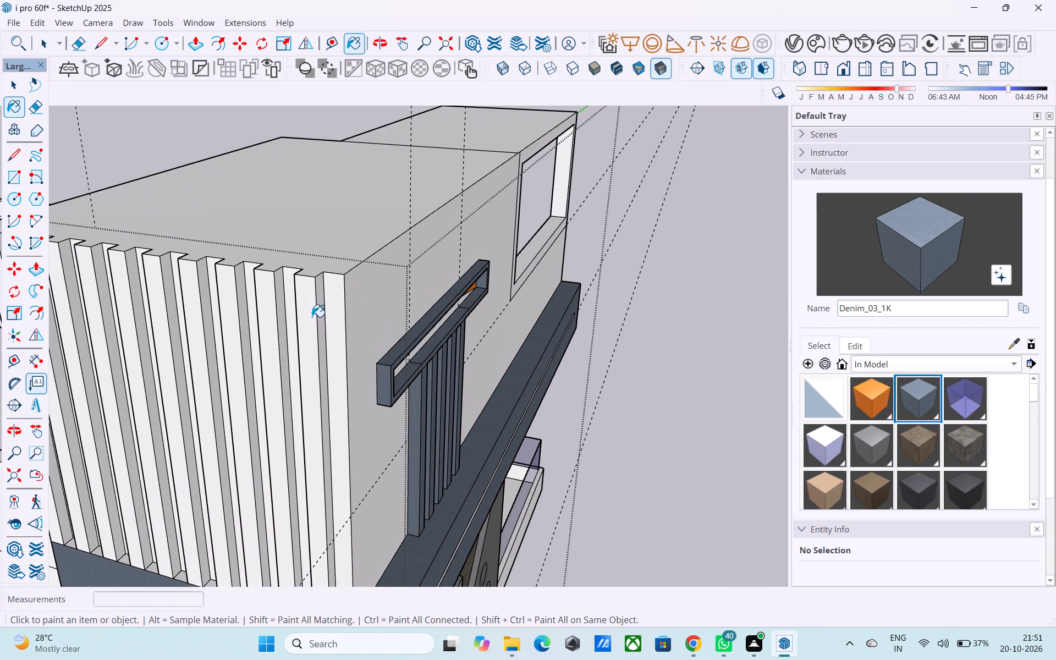
{"action": "left_click", "coordinate": [324, 324]}
{"action": "middle_click_drag", "start_coordinate": [304, 314], "coordinate": [380, 301]}
{"action": "scroll", "coordinate": [472, 276], "scroll_direction": "down", "scroll_amount": 5}
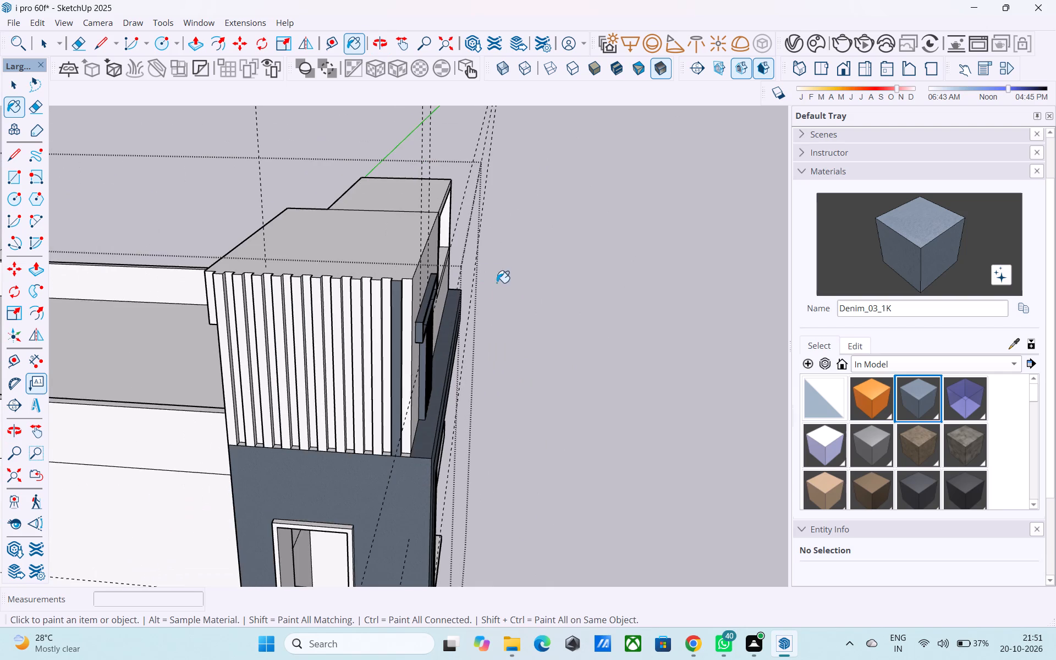
{"action": "scroll", "coordinate": [397, 313], "scroll_direction": "down", "scroll_amount": 2}
{"action": "middle_click_drag", "start_coordinate": [397, 313], "coordinate": [415, 301]}
{"action": "scroll", "coordinate": [406, 307], "scroll_direction": "up", "scroll_amount": 9}
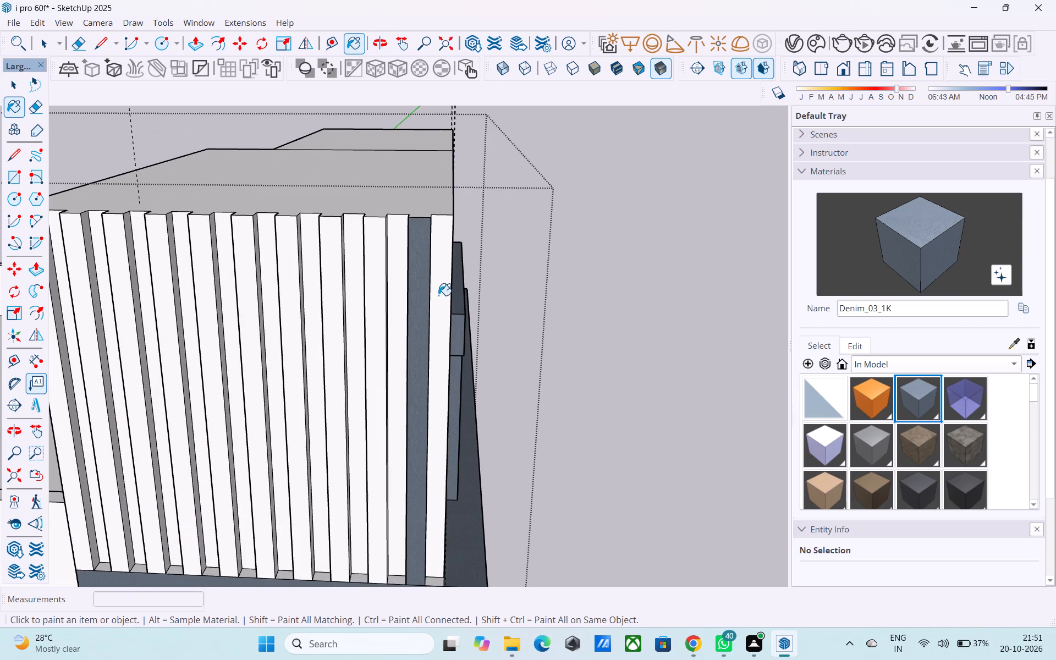
{"action": "left_click", "coordinate": [438, 295]}
{"action": "middle_click_drag", "start_coordinate": [437, 293], "coordinate": [517, 276]}
{"action": "scroll", "coordinate": [366, 282], "scroll_direction": "up", "scroll_amount": 9}
{"action": "left_click", "coordinate": [392, 274]}
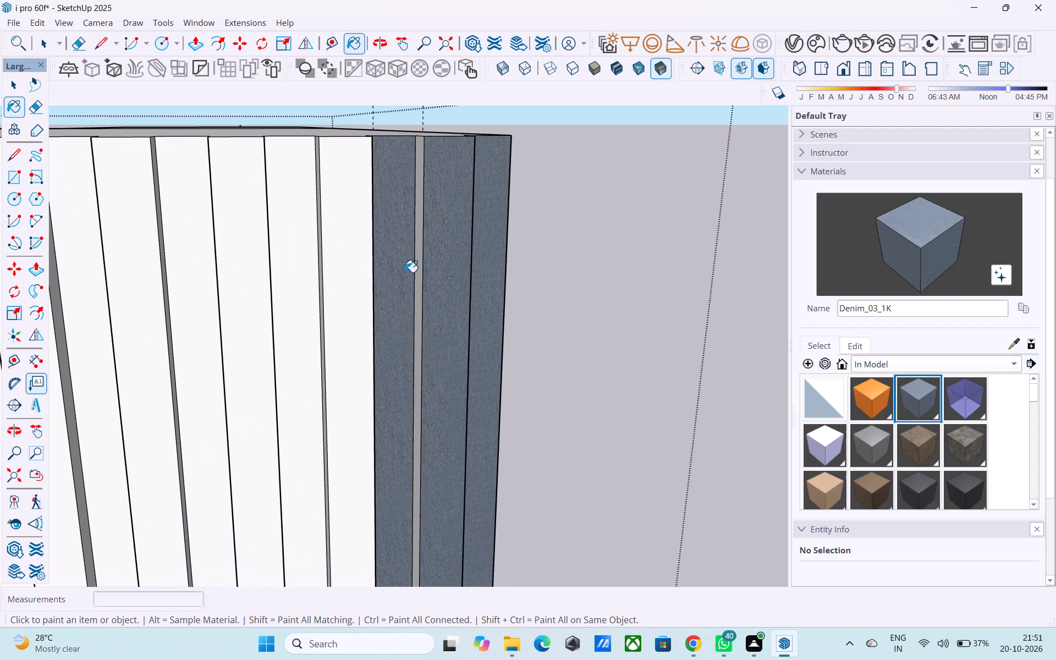
{"action": "scroll", "coordinate": [407, 272], "scroll_direction": "up", "scroll_amount": 8}
{"action": "left_click", "coordinate": [426, 270]}
{"action": "scroll", "coordinate": [461, 268], "scroll_direction": "down", "scroll_amount": 5}
{"action": "middle_click_drag", "start_coordinate": [482, 283], "coordinate": [243, 317]}
{"action": "scroll", "coordinate": [453, 287], "scroll_direction": "up", "scroll_amount": 1}
{"action": "left_click", "coordinate": [404, 274]}
Paint the outer strips and rear-facing inner groove sides along the front half of the top-storey side wall with Denim_03_1K.
{"action": "middle_click_drag", "start_coordinate": [404, 274], "coordinate": [734, 255]}
{"action": "scroll", "coordinate": [758, 246], "scroll_direction": "down", "scroll_amount": 5}
{"action": "scroll", "coordinate": [551, 291], "scroll_direction": "up", "scroll_amount": 3}
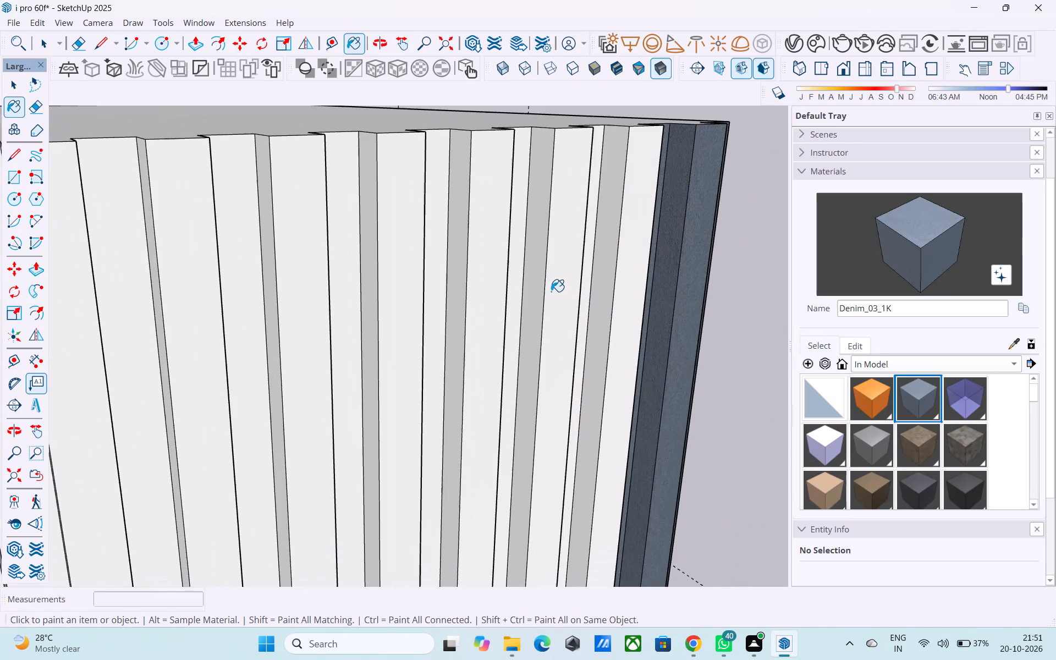
{"action": "scroll", "coordinate": [551, 291], "scroll_direction": "up", "scroll_amount": 1}
{"action": "left_click", "coordinate": [550, 290]}
{"action": "left_click", "coordinate": [540, 290]}
{"action": "left_click", "coordinate": [611, 281]}
{"action": "left_click", "coordinate": [621, 282]}
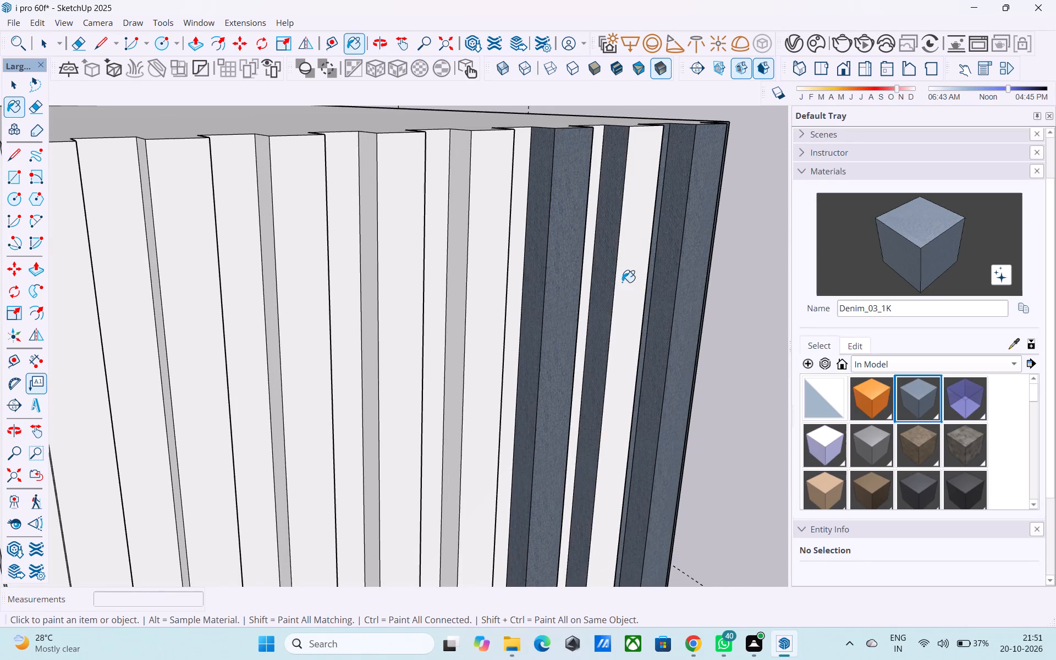
{"action": "scroll", "coordinate": [619, 278], "scroll_direction": "down", "scroll_amount": 6}
{"action": "left_click", "coordinate": [551, 298]}
{"action": "left_click", "coordinate": [526, 300]}
{"action": "scroll", "coordinate": [581, 266], "scroll_direction": "down", "scroll_amount": 6}
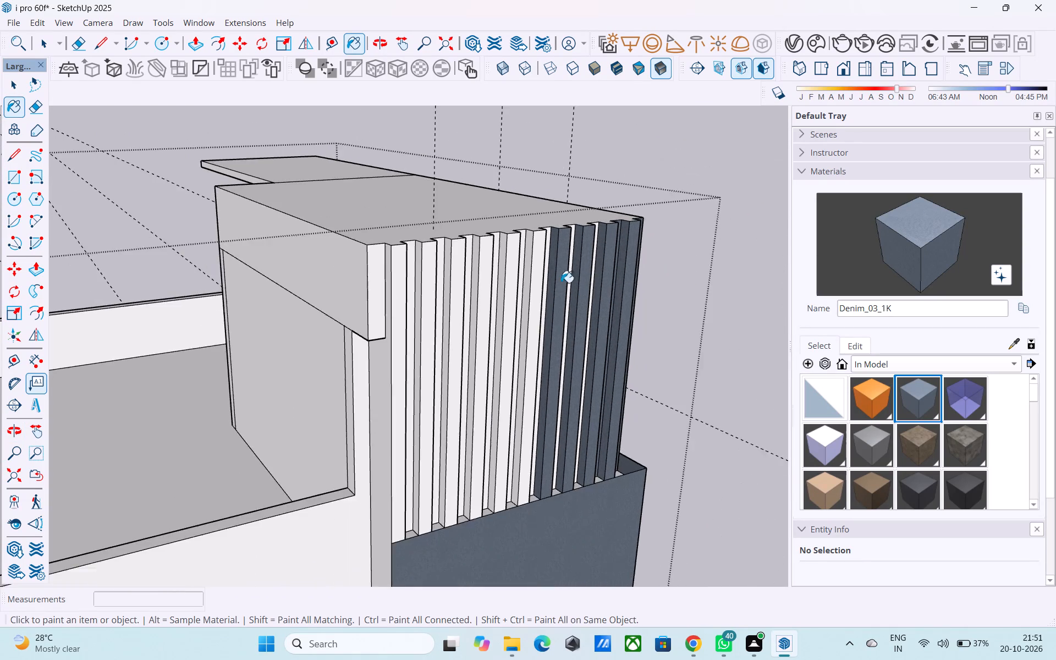
{"action": "scroll", "coordinate": [532, 292], "scroll_direction": "up", "scroll_amount": 8}
{"action": "left_click", "coordinate": [536, 285]}
{"action": "left_click", "coordinate": [525, 282]}
{"action": "scroll", "coordinate": [618, 244], "scroll_direction": "down", "scroll_amount": 7}
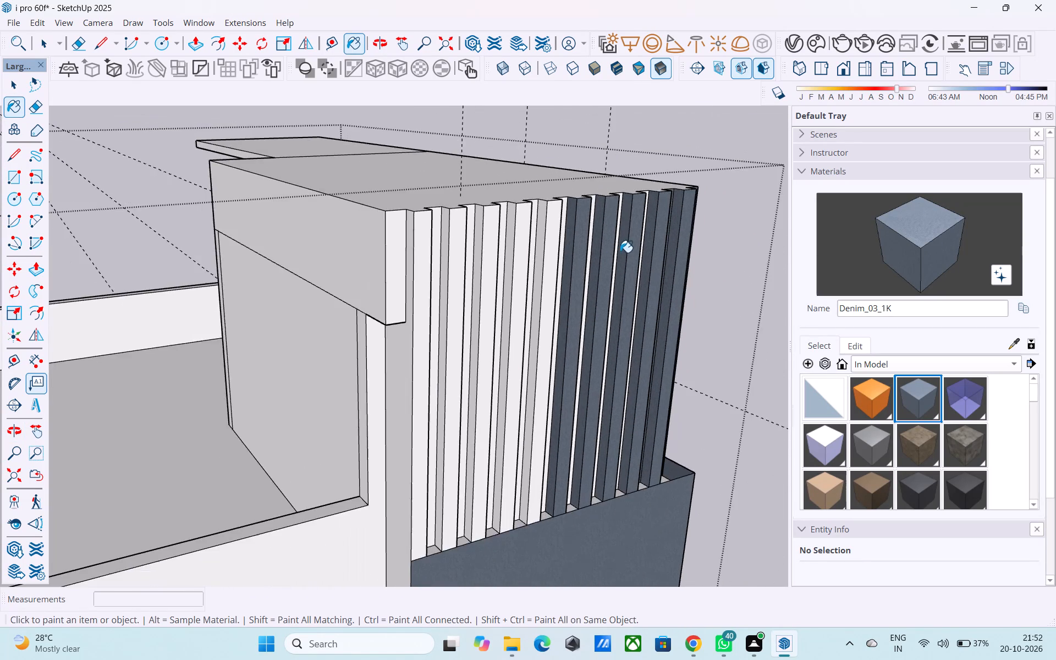
{"action": "scroll", "coordinate": [523, 290], "scroll_direction": "up", "scroll_amount": 10}
{"action": "left_click", "coordinate": [562, 268]}
{"action": "left_click", "coordinate": [547, 266]}
{"action": "scroll", "coordinate": [644, 249], "scroll_direction": "down", "scroll_amount": 4}
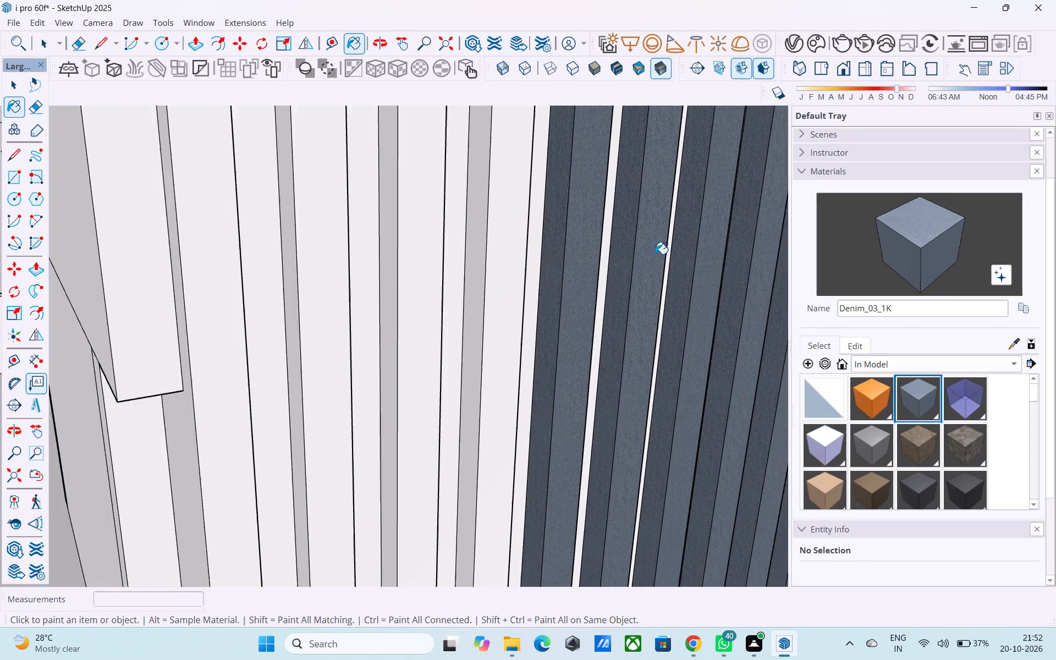
Paint the remaining outer strips and rear-facing inner groove sides up to the rear notch with Denim_03_1K.
{"action": "scroll", "coordinate": [655, 254], "scroll_direction": "down", "scroll_amount": 2}
{"action": "scroll", "coordinate": [569, 287], "scroll_direction": "up", "scroll_amount": 6}
{"action": "left_click", "coordinate": [553, 285]}
{"action": "left_click", "coordinate": [524, 281]}
{"action": "scroll", "coordinate": [599, 252], "scroll_direction": "down", "scroll_amount": 7}
{"action": "scroll", "coordinate": [546, 291], "scroll_direction": "up", "scroll_amount": 6}
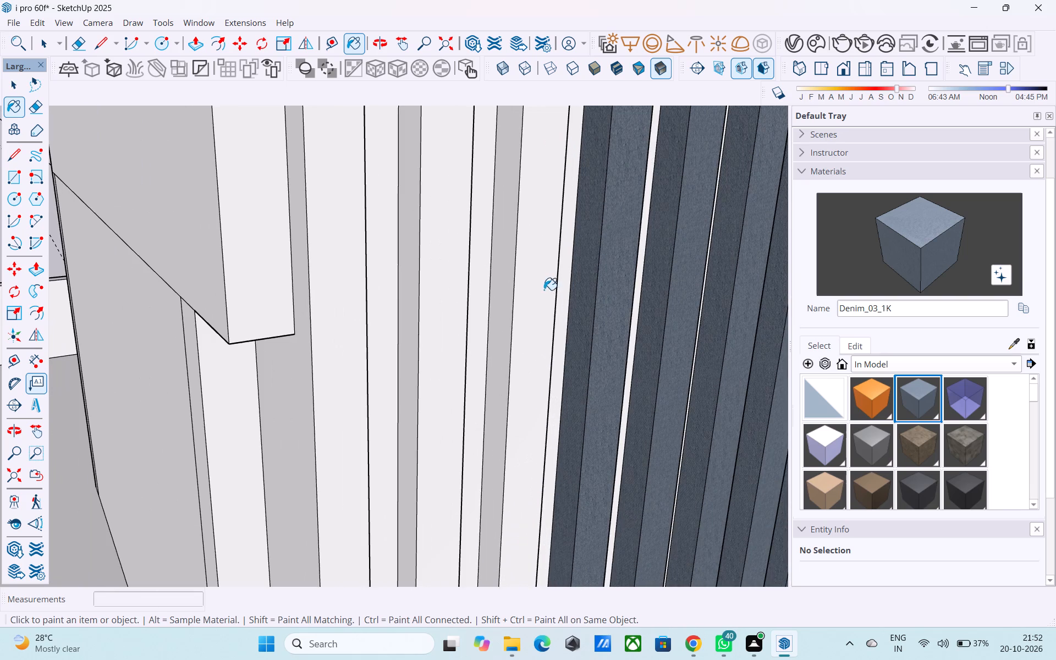
{"action": "left_click", "coordinate": [544, 290]}
{"action": "left_click", "coordinate": [509, 291]}
{"action": "scroll", "coordinate": [746, 232], "scroll_direction": "down", "scroll_amount": 7}
{"action": "scroll", "coordinate": [602, 288], "scroll_direction": "up", "scroll_amount": 6}
{"action": "left_click", "coordinate": [597, 286]}
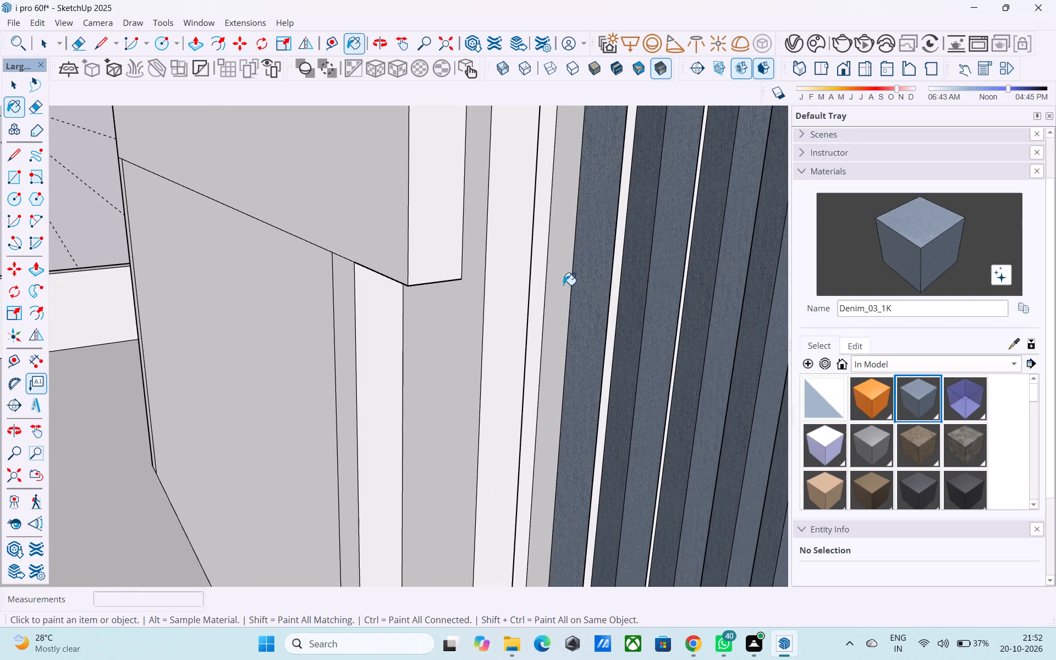
{"action": "left_click", "coordinate": [563, 285]}
{"action": "scroll", "coordinate": [677, 226], "scroll_direction": "down", "scroll_amount": 6}
{"action": "scroll", "coordinate": [612, 290], "scroll_direction": "up", "scroll_amount": 5}
{"action": "left_click", "coordinate": [544, 306]}
{"action": "left_click", "coordinate": [476, 320]}
Paint the front-facing inner sides of the top-storey wall grooves with Denim_03_1K, starting from the notch end.
{"action": "scroll", "coordinate": [626, 258], "scroll_direction": "down", "scroll_amount": 5}
{"action": "middle_click_drag", "start_coordinate": [625, 268], "coordinate": [331, 300]}
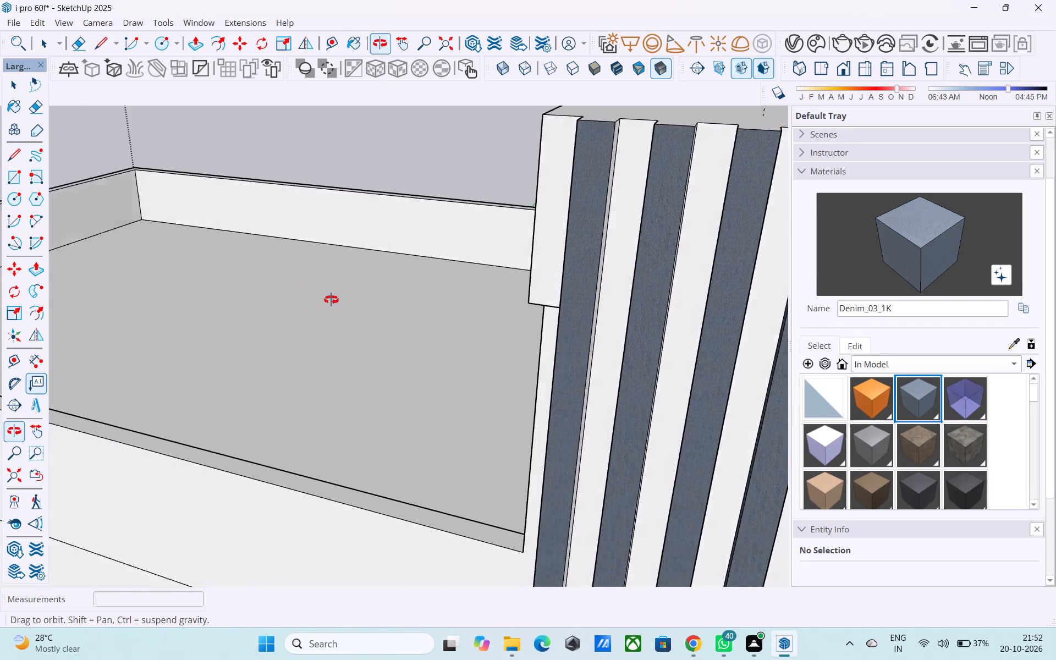
{"action": "middle_click_drag", "start_coordinate": [331, 300], "coordinate": [330, 300]}
{"action": "scroll", "coordinate": [325, 290], "scroll_direction": "down", "scroll_amount": 5}
{"action": "middle_click_drag", "start_coordinate": [516, 284], "coordinate": [424, 256]}
{"action": "scroll", "coordinate": [424, 256], "scroll_direction": "up", "scroll_amount": 11}
{"action": "left_click", "coordinate": [357, 276]}
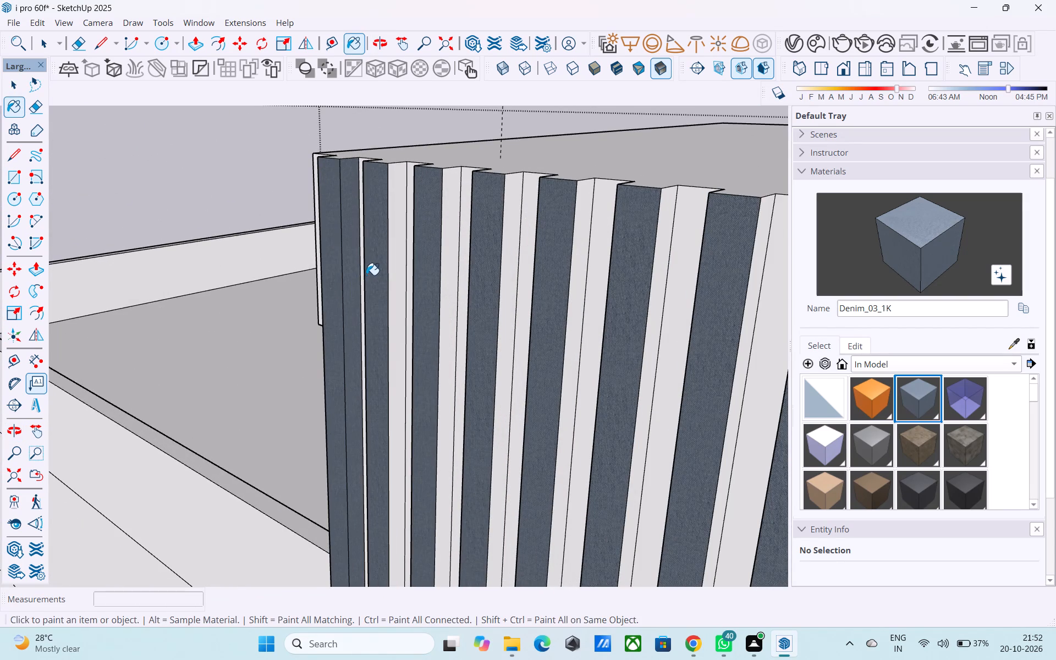
{"action": "left_click", "coordinate": [390, 269]}
{"action": "left_click", "coordinate": [445, 263]}
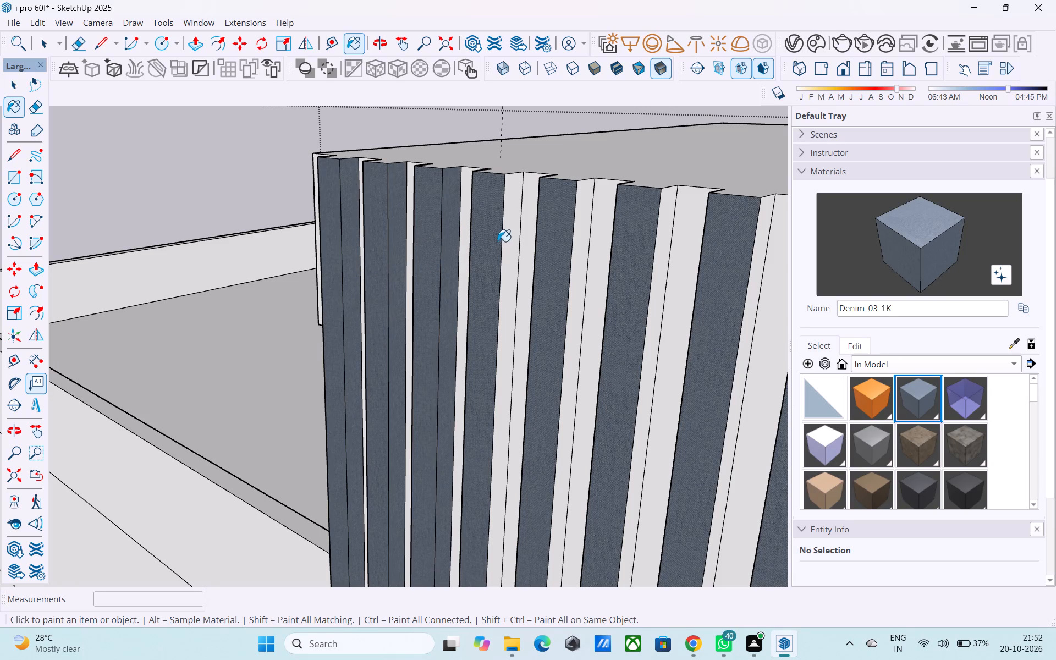
{"action": "left_click", "coordinate": [506, 234]}
{"action": "left_click", "coordinate": [582, 216]}
{"action": "left_click", "coordinate": [664, 219]}
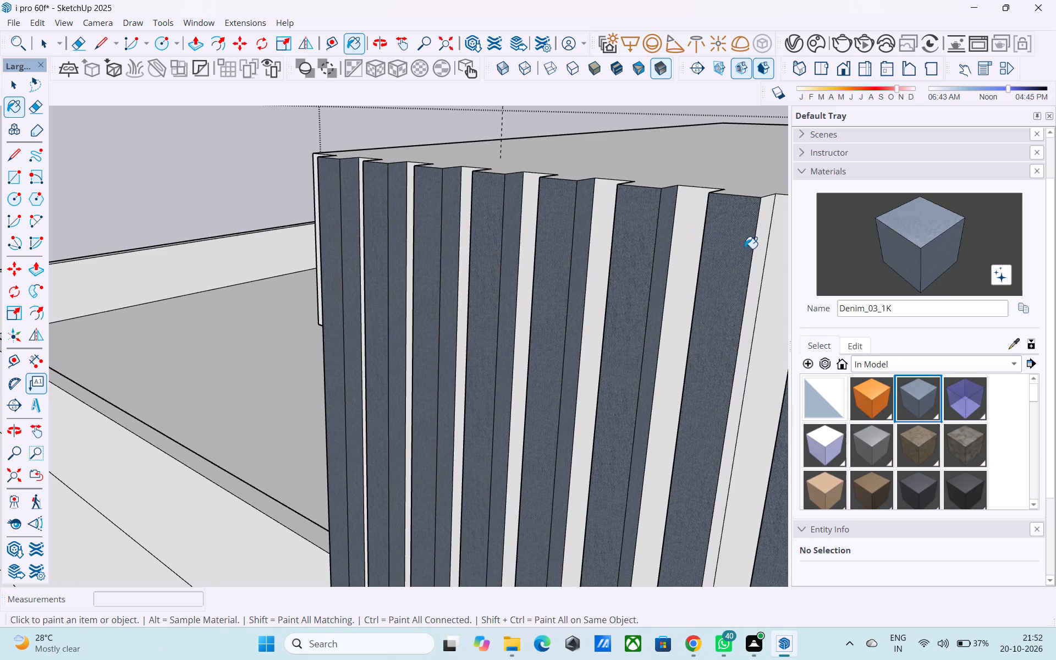
{"action": "left_click", "coordinate": [762, 245]}
Paint the recessed back faces of the remaining unpainted grooves across the top-storey side wall with Denim_03_1K.
{"action": "left_click", "coordinate": [775, 268]}
{"action": "left_click", "coordinate": [685, 252]}
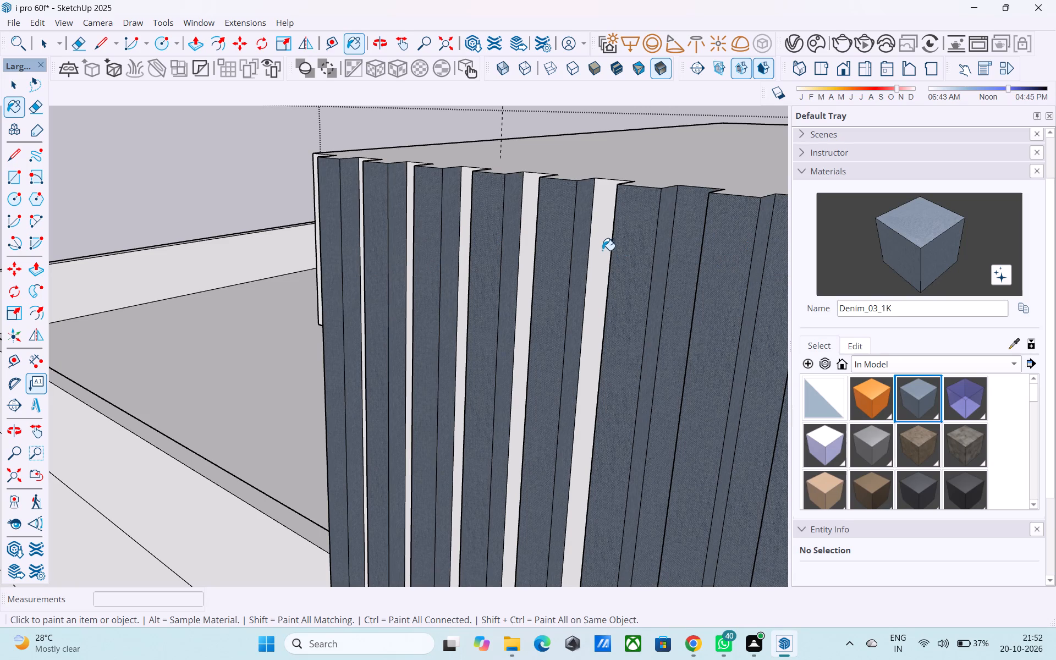
{"action": "left_click", "coordinate": [601, 249]}
{"action": "left_click", "coordinate": [518, 232]}
{"action": "left_click", "coordinate": [527, 229]}
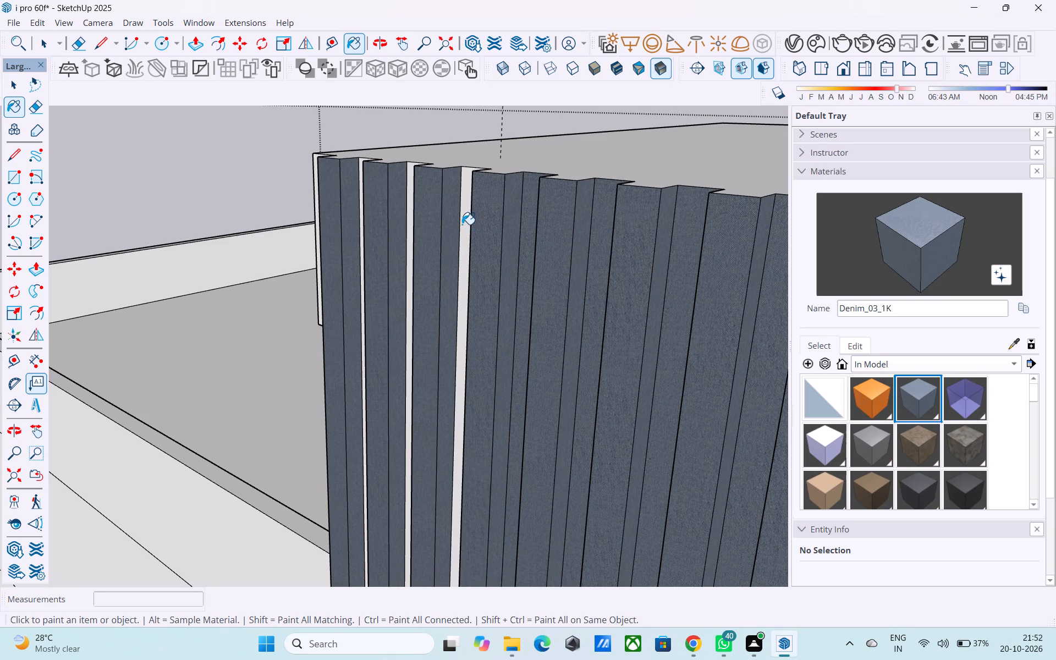
{"action": "left_click", "coordinate": [461, 224]}
{"action": "left_click", "coordinate": [411, 227]}
{"action": "scroll", "coordinate": [361, 239], "scroll_direction": "up", "scroll_amount": 1}
{"action": "middle_click_drag", "start_coordinate": [364, 238], "coordinate": [465, 216]}
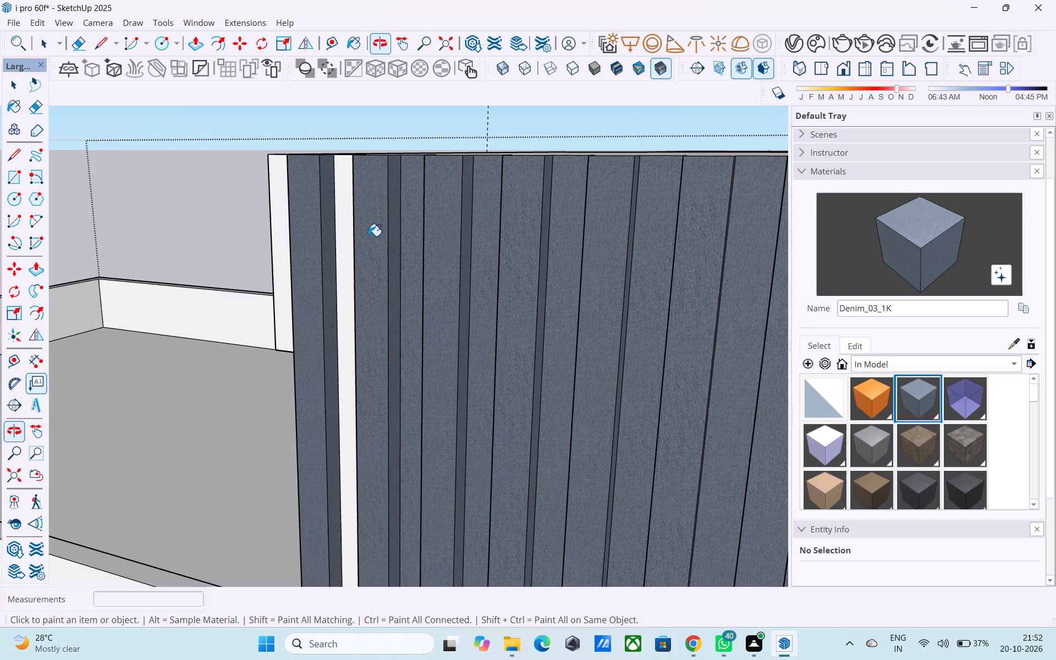
{"action": "left_click", "coordinate": [355, 236]}
{"action": "scroll", "coordinate": [354, 237], "scroll_direction": "down", "scroll_amount": 7}
{"action": "scroll", "coordinate": [339, 243], "scroll_direction": "up", "scroll_amount": 3}
{"action": "left_click", "coordinate": [347, 241]}
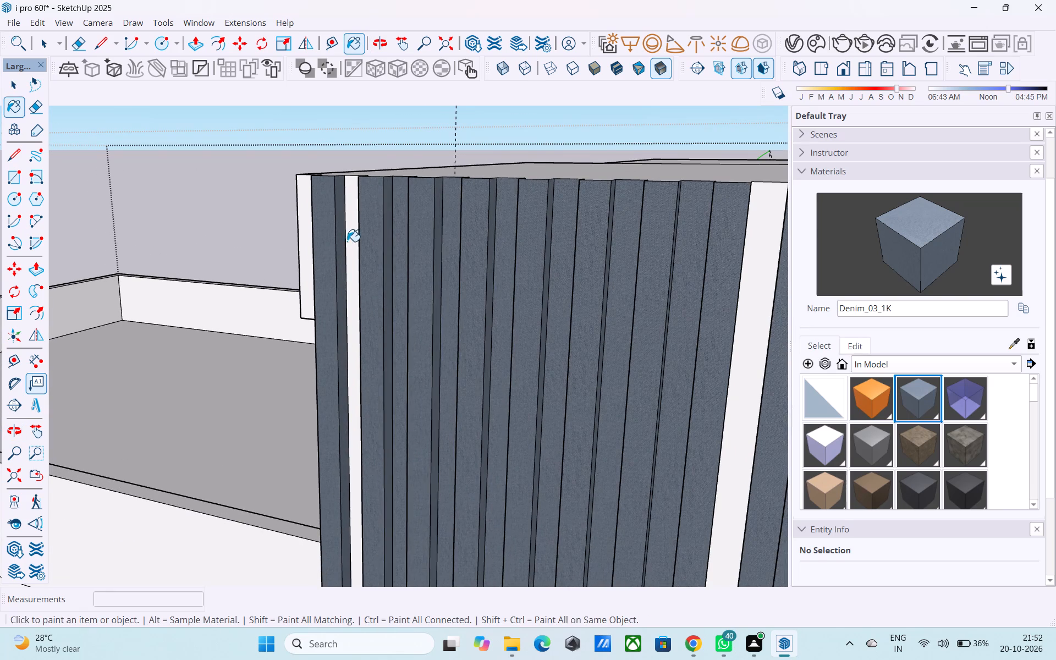
{"action": "scroll", "coordinate": [333, 248], "scroll_direction": "down", "scroll_amount": 7}
{"action": "left_click", "coordinate": [523, 262]}
{"action": "scroll", "coordinate": [523, 262], "scroll_direction": "up", "scroll_amount": 2}
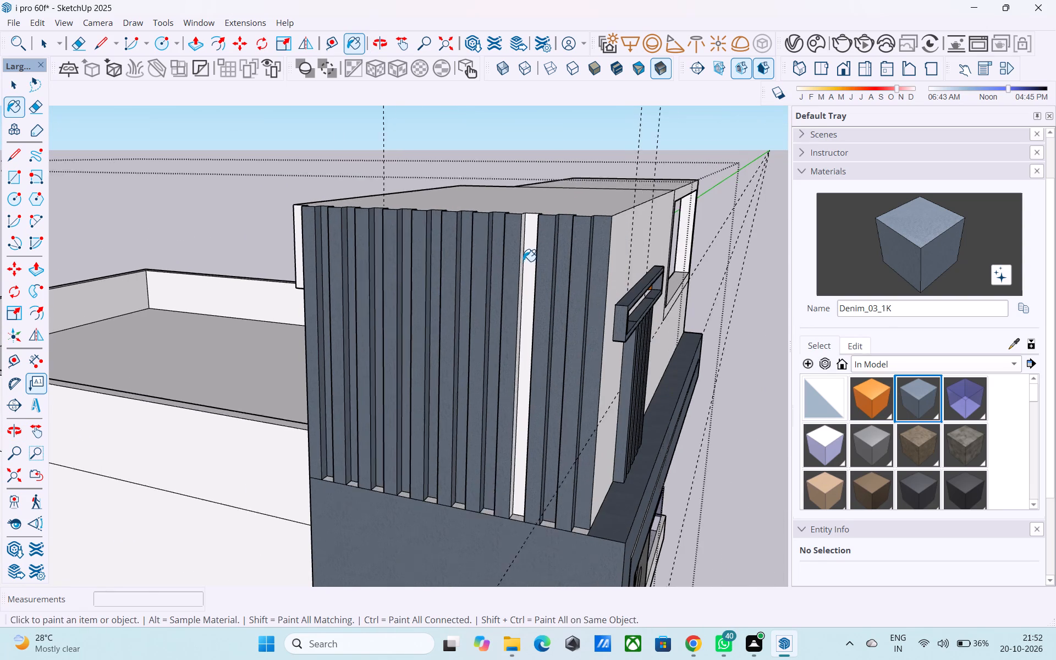
{"action": "scroll", "coordinate": [523, 261], "scroll_direction": "up", "scroll_amount": 5}
{"action": "left_click", "coordinate": [536, 269]}
{"action": "scroll", "coordinate": [526, 263], "scroll_direction": "up", "scroll_amount": 1}
{"action": "scroll", "coordinate": [526, 262], "scroll_direction": "down", "scroll_amount": 1}
{"action": "scroll", "coordinate": [526, 262], "scroll_direction": "up", "scroll_amount": 3}
{"action": "left_click", "coordinate": [520, 258]}
{"action": "middle_click_drag", "start_coordinate": [520, 258], "coordinate": [860, 267]}
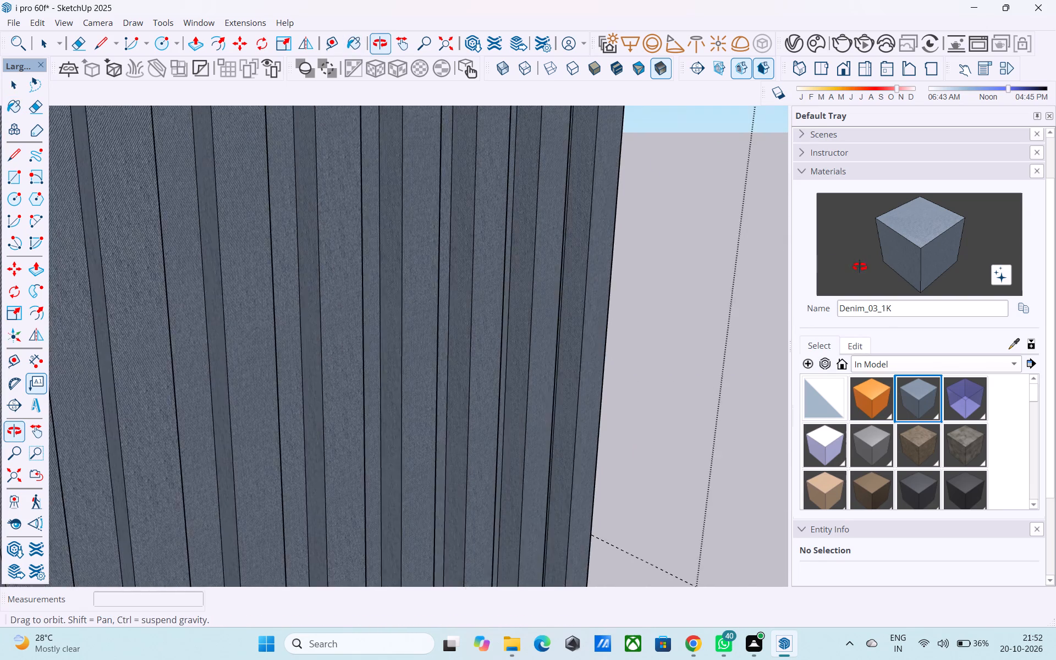
Paint the small horizontal ledges at the bottom of all the side-wall grooves with Denim_03_1K.
{"action": "middle_click_drag", "start_coordinate": [860, 267], "coordinate": [729, 283]}
{"action": "scroll", "coordinate": [726, 266], "scroll_direction": "down", "scroll_amount": 6}
{"action": "middle_click_drag", "start_coordinate": [596, 301], "coordinate": [611, 394]}
{"action": "scroll", "coordinate": [590, 424], "scroll_direction": "up", "scroll_amount": 3}
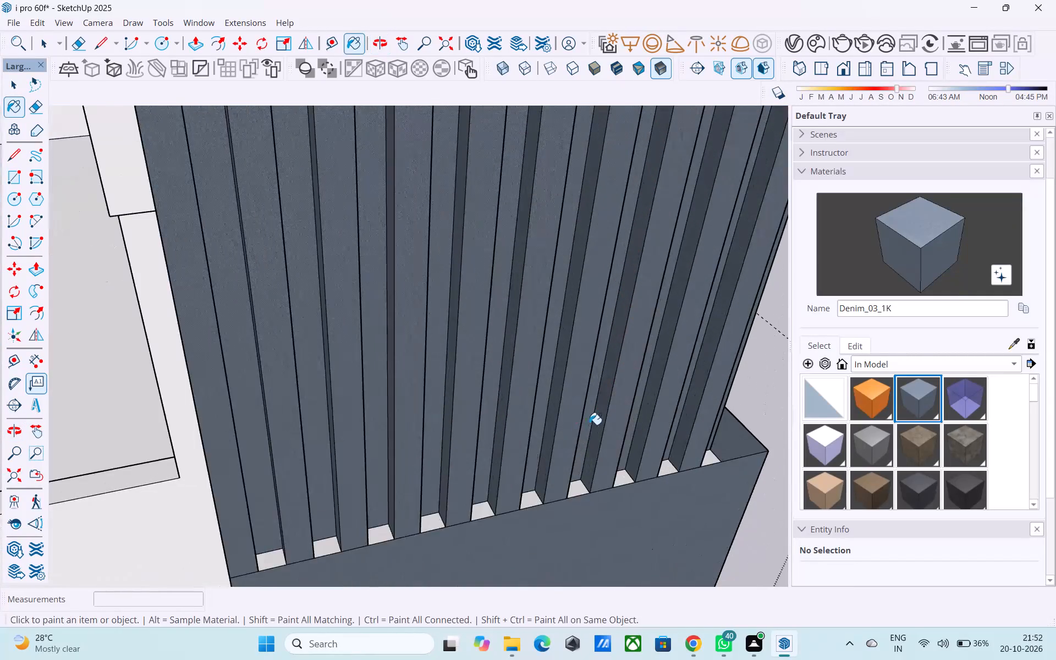
{"action": "scroll", "coordinate": [589, 425], "scroll_direction": "up", "scroll_amount": 5}
{"action": "scroll", "coordinate": [519, 350], "scroll_direction": "down", "scroll_amount": 7}
{"action": "middle_click_drag", "start_coordinate": [454, 501], "coordinate": [411, 480]}
{"action": "scroll", "coordinate": [403, 477], "scroll_direction": "up", "scroll_amount": 10}
{"action": "left_click", "coordinate": [251, 446]}
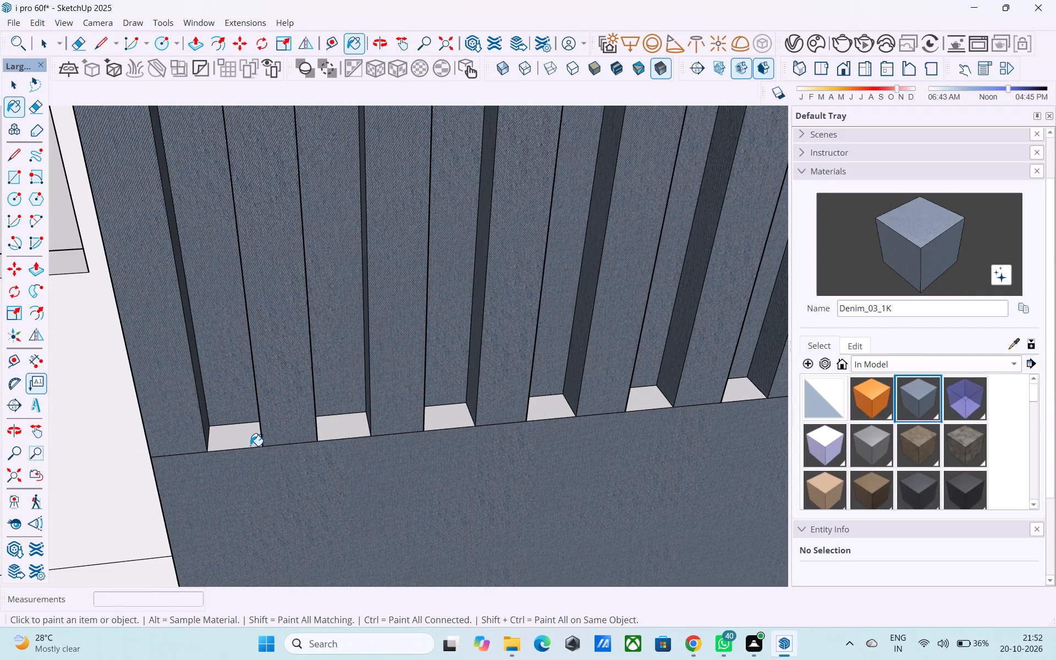
{"action": "left_click", "coordinate": [334, 432]}
{"action": "scroll", "coordinate": [249, 421], "scroll_direction": "down", "scroll_amount": 6}
{"action": "scroll", "coordinate": [396, 445], "scroll_direction": "up", "scroll_amount": 5}
{"action": "left_click", "coordinate": [375, 409]}
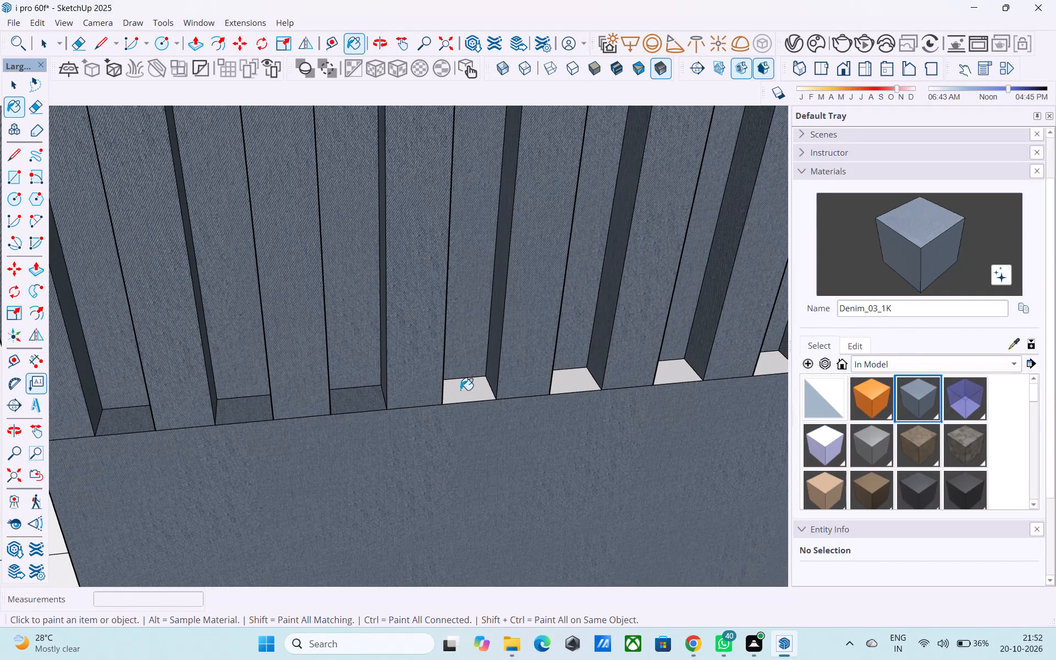
{"action": "left_click", "coordinate": [460, 390]}
{"action": "scroll", "coordinate": [284, 411], "scroll_direction": "down", "scroll_amount": 7}
{"action": "scroll", "coordinate": [477, 407], "scroll_direction": "up", "scroll_amount": 7}
{"action": "left_click_drag", "start_coordinate": [428, 388], "coordinate": [439, 386]}
{"action": "left_click", "coordinate": [538, 364]}
{"action": "scroll", "coordinate": [375, 377], "scroll_direction": "down", "scroll_amount": 6}
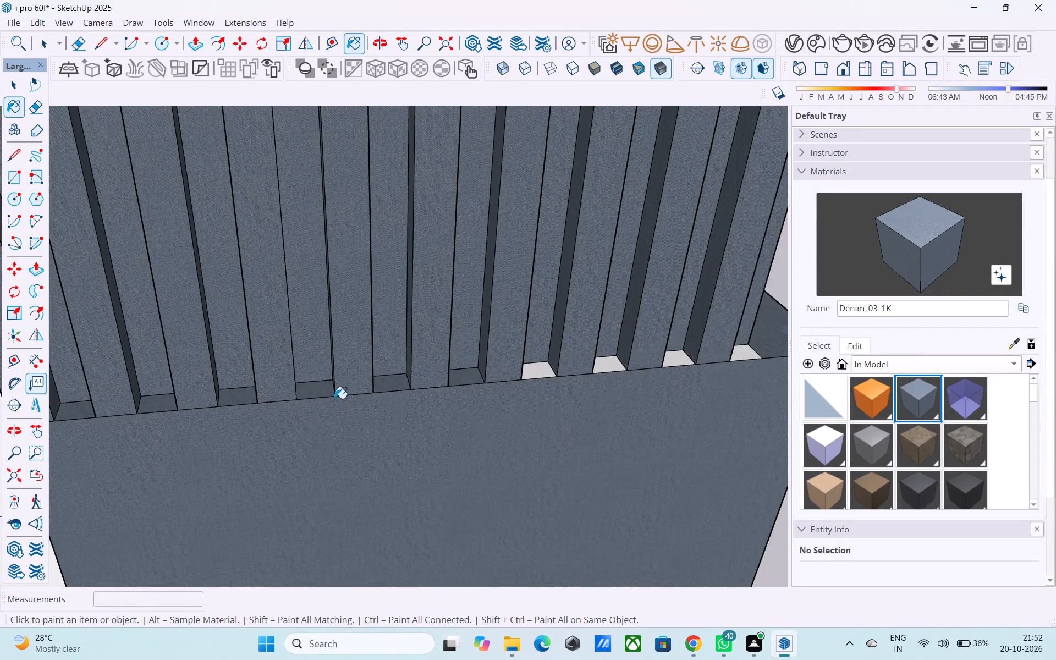
{"action": "scroll", "coordinate": [271, 392], "scroll_direction": "down", "scroll_amount": 3}
{"action": "scroll", "coordinate": [504, 398], "scroll_direction": "up", "scroll_amount": 6}
{"action": "left_click", "coordinate": [462, 369]}
{"action": "left_click", "coordinate": [547, 344]}
{"action": "left_click", "coordinate": [469, 358]}
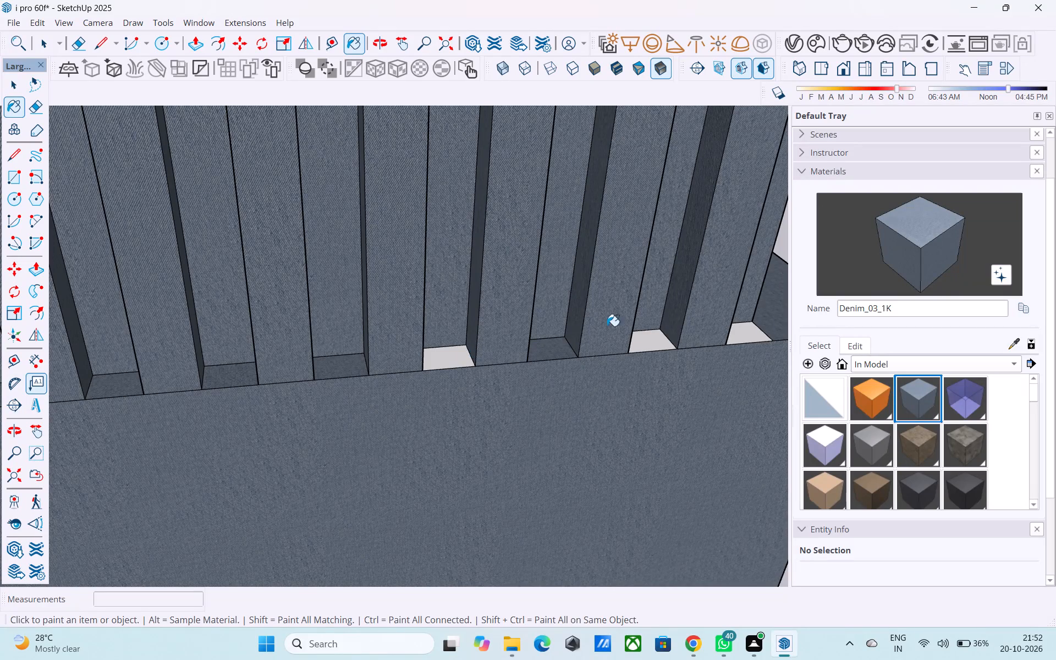
{"action": "left_click", "coordinate": [643, 339]}
{"action": "left_click", "coordinate": [752, 332]}
{"action": "scroll", "coordinate": [639, 280], "scroll_direction": "down", "scroll_amount": 16}
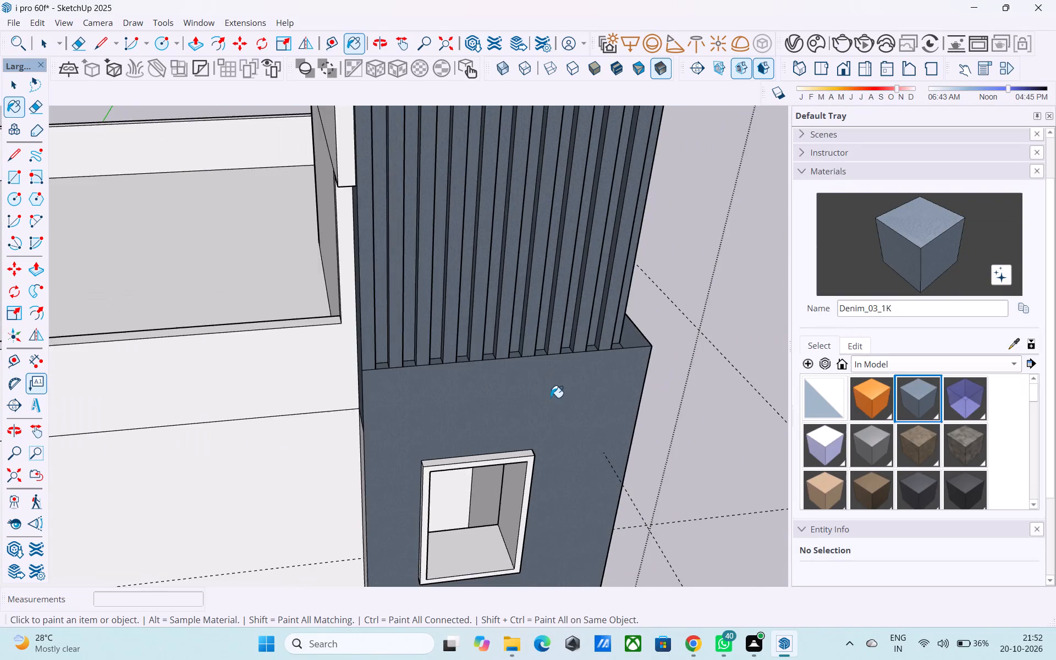
Save the model with the denim-painted grooved side wall and leave the Paint Bucket.
{"action": "middle_click_drag", "start_coordinate": [549, 402], "coordinate": [321, 324]}
{"action": "scroll", "coordinate": [486, 291], "scroll_direction": "down", "scroll_amount": 4}
{"action": "middle_click_drag", "start_coordinate": [506, 312], "coordinate": [315, 307]}
{"action": "middle_click_drag", "start_coordinate": [314, 307], "coordinate": [342, 299]}
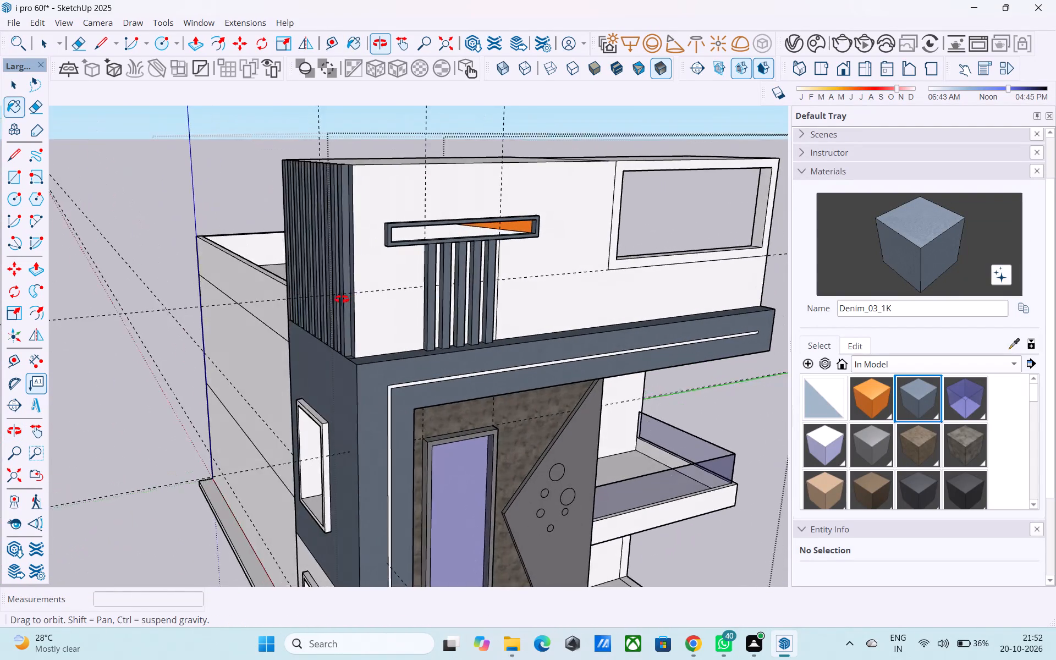
{"action": "middle_click_drag", "start_coordinate": [342, 299], "coordinate": [527, 346]}
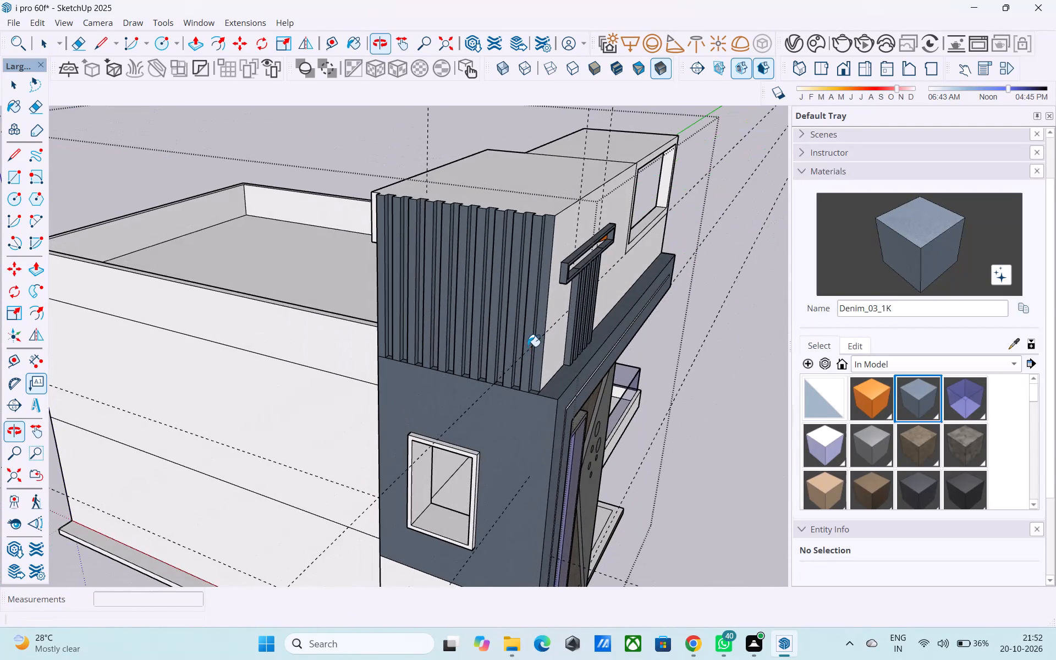
{"action": "middle_click_drag", "start_coordinate": [536, 342], "coordinate": [494, 337]}
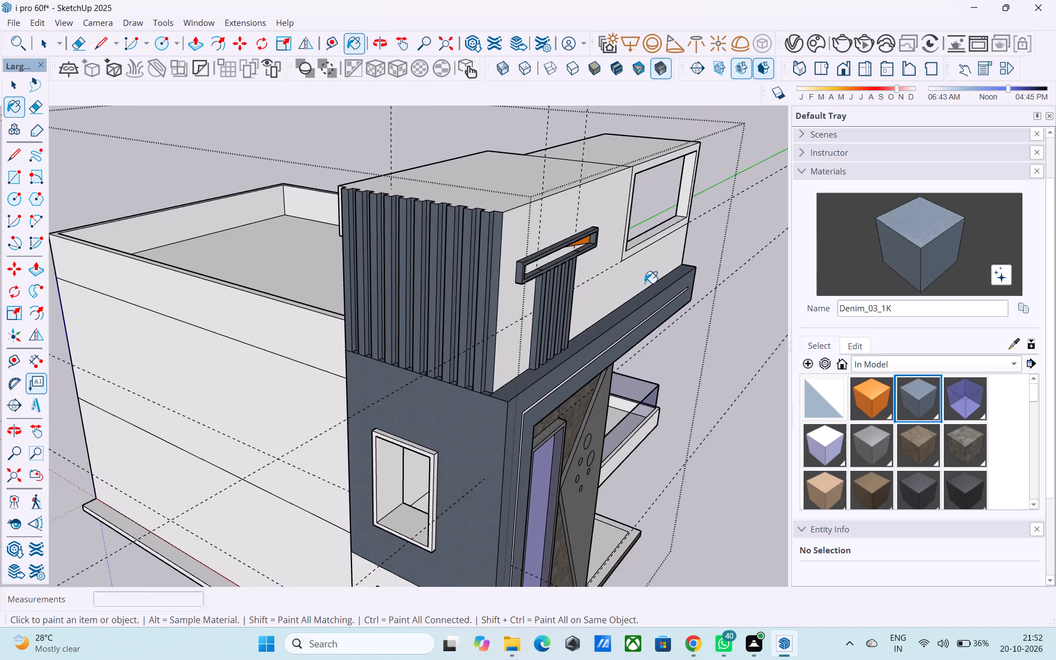
{"action": "middle_click_drag", "start_coordinate": [645, 283], "coordinate": [599, 246]}
{"action": "key", "text": "ctrl+s"}
{"action": "key", "text": "space"}
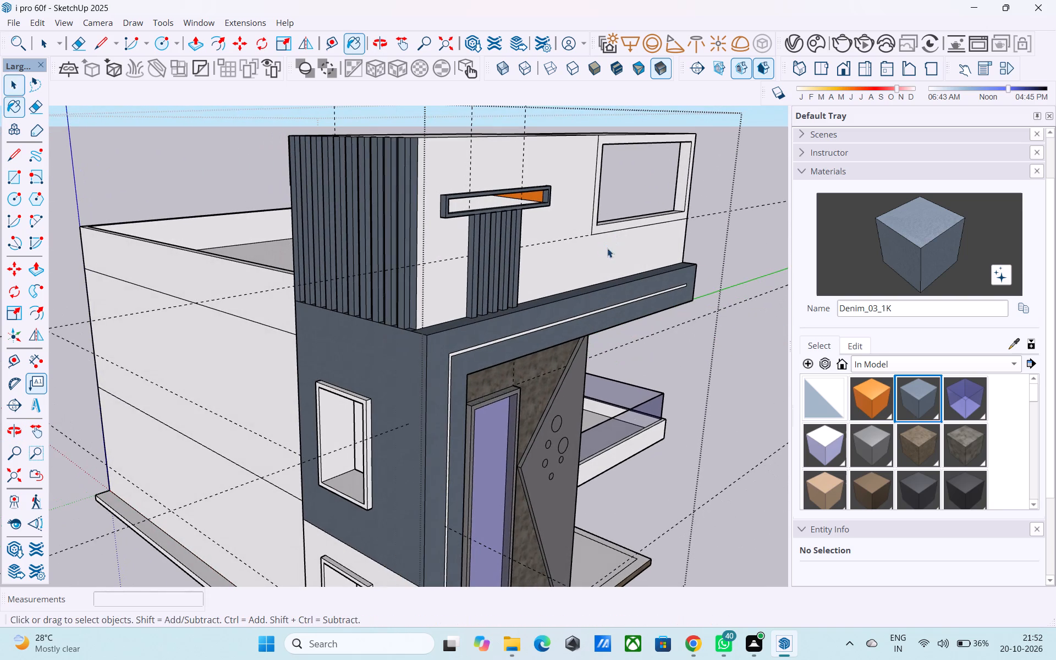
Examine the building's side wall and complete front elevation.
{"action": "scroll", "coordinate": [602, 255], "scroll_direction": "down", "scroll_amount": 4}
{"action": "middle_click_drag", "start_coordinate": [528, 353], "coordinate": [517, 303]}
{"action": "scroll", "coordinate": [377, 166], "scroll_direction": "up", "scroll_amount": 5}
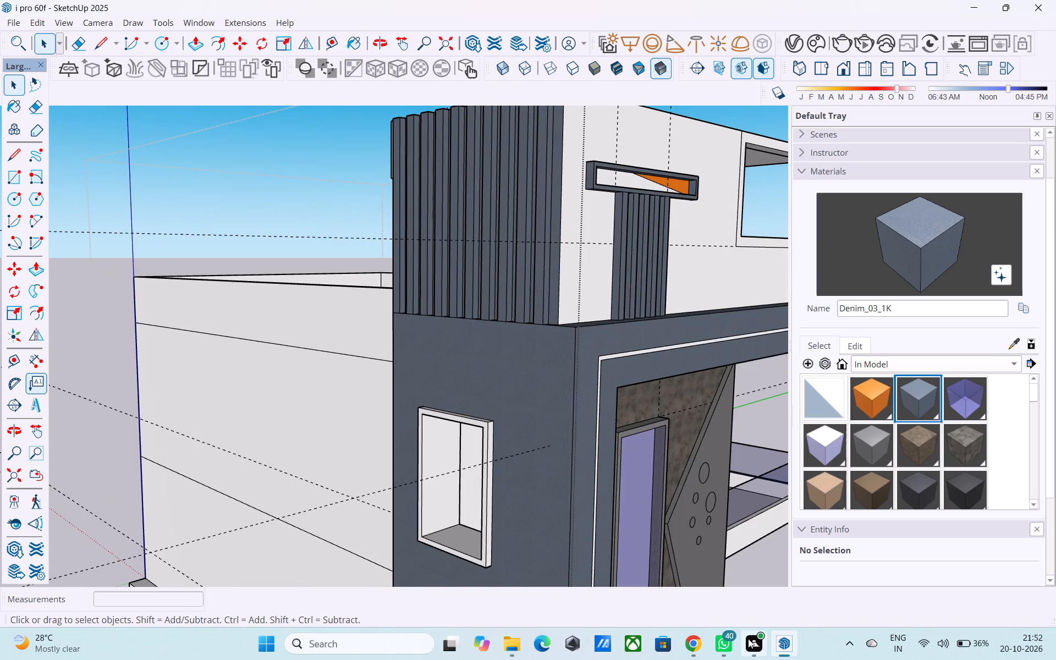
{"action": "middle_click_drag", "start_coordinate": [563, 408], "coordinate": [387, 379]}
{"action": "scroll", "coordinate": [374, 367], "scroll_direction": "down", "scroll_amount": 2}
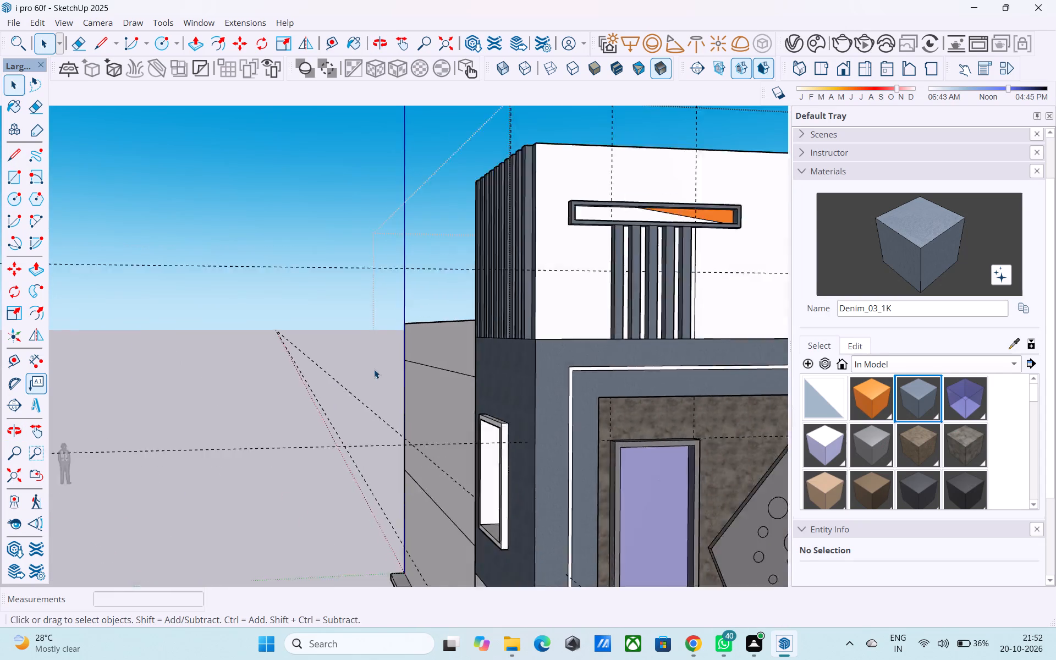
{"action": "scroll", "coordinate": [374, 369], "scroll_direction": "down", "scroll_amount": 11}
{"action": "middle_click_drag", "start_coordinate": [414, 416], "coordinate": [395, 396]}
{"action": "scroll", "coordinate": [397, 386], "scroll_direction": "down", "scroll_amount": 2}
{"action": "middle_click_drag", "start_coordinate": [405, 402], "coordinate": [418, 427]}
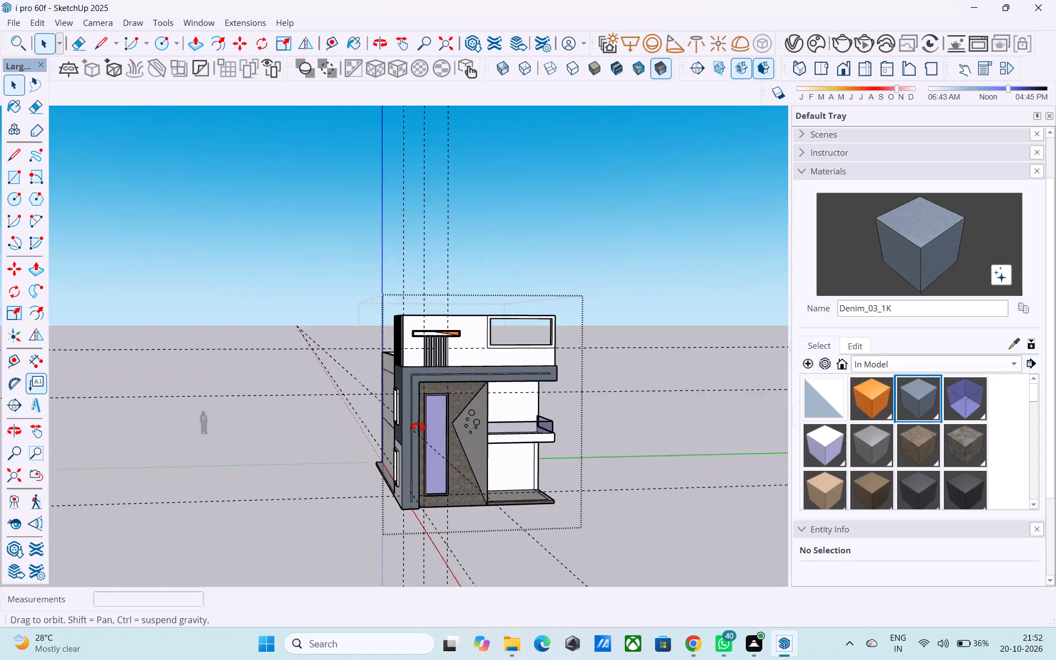
Paint all six circles on the angled grey front panel with C05_Golden_Blaze.
{"action": "middle_click_drag", "start_coordinate": [418, 427], "coordinate": [419, 428]}
{"action": "scroll", "coordinate": [871, 399], "scroll_direction": "up", "scroll_amount": 2}
{"action": "left_click", "coordinate": [879, 451]}
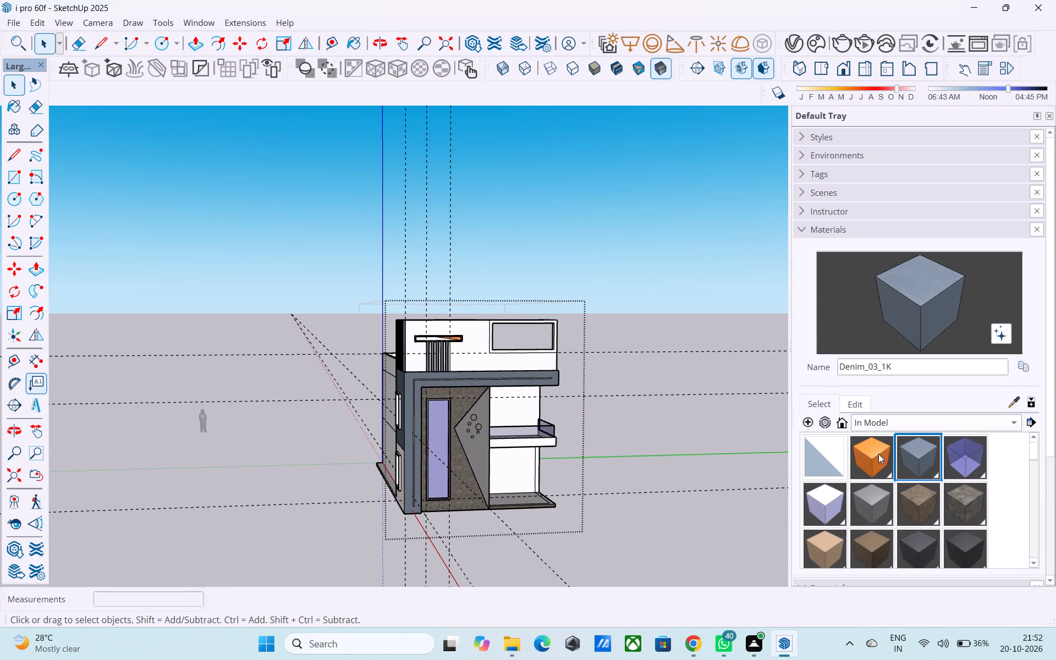
{"action": "scroll", "coordinate": [506, 436], "scroll_direction": "up", "scroll_amount": 16}
{"action": "left_click", "coordinate": [442, 387]}
{"action": "scroll", "coordinate": [441, 397], "scroll_direction": "up", "scroll_amount": 7}
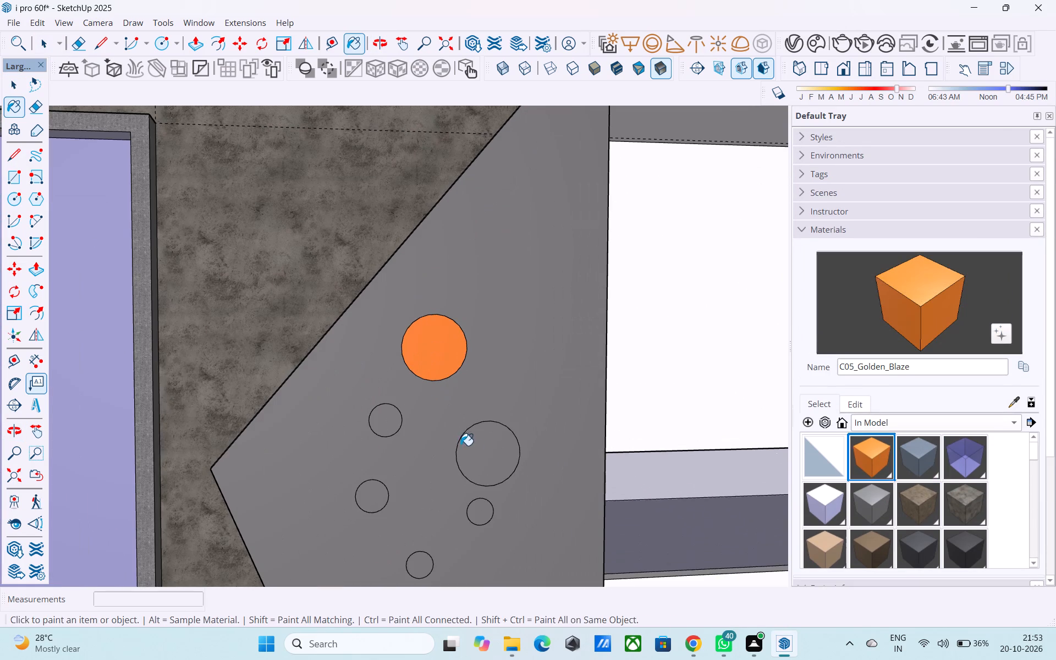
{"action": "left_click", "coordinate": [474, 456]}
{"action": "left_click", "coordinate": [372, 430]}
{"action": "left_click", "coordinate": [384, 421]}
{"action": "left_click", "coordinate": [372, 489]}
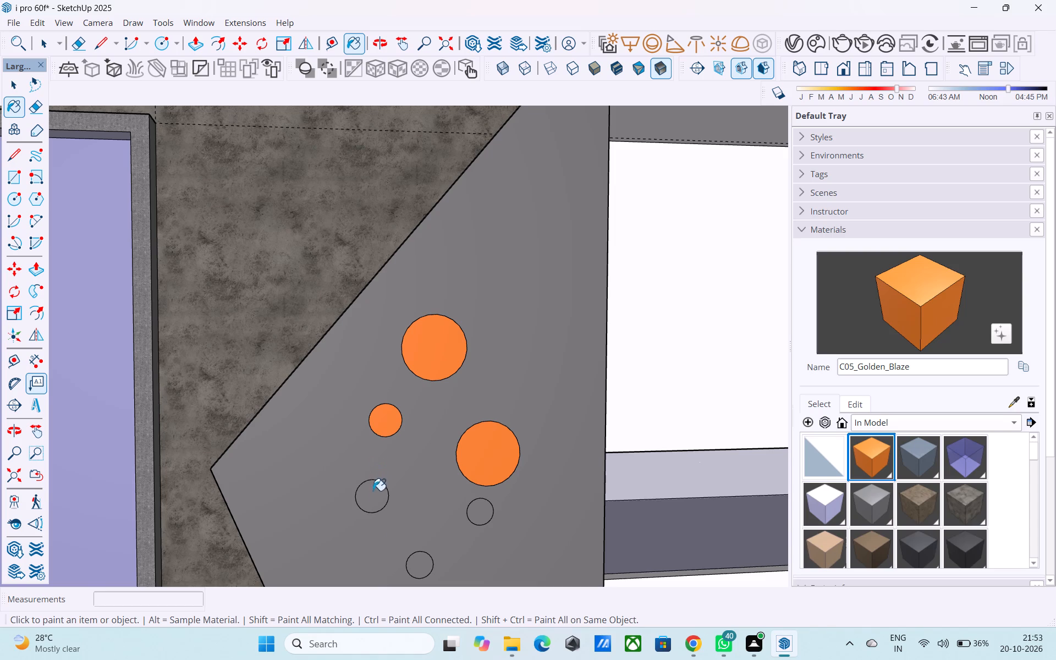
{"action": "left_click", "coordinate": [421, 568]}
{"action": "left_click", "coordinate": [490, 514]}
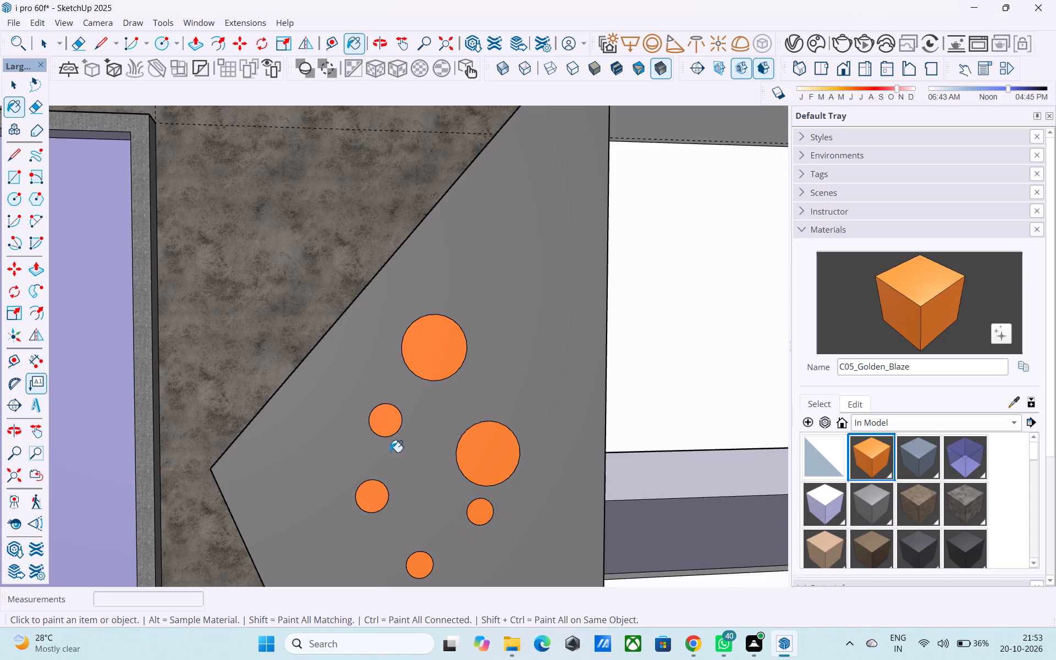
Examine the front elevation with its painted circles, balcony and tall glass window, leaving the Paint Bucket.
{"action": "scroll", "coordinate": [415, 398], "scroll_direction": "down", "scroll_amount": 18}
{"action": "middle_click_drag", "start_coordinate": [416, 419], "coordinate": [402, 468]}
{"action": "scroll", "coordinate": [464, 398], "scroll_direction": "up", "scroll_amount": 6}
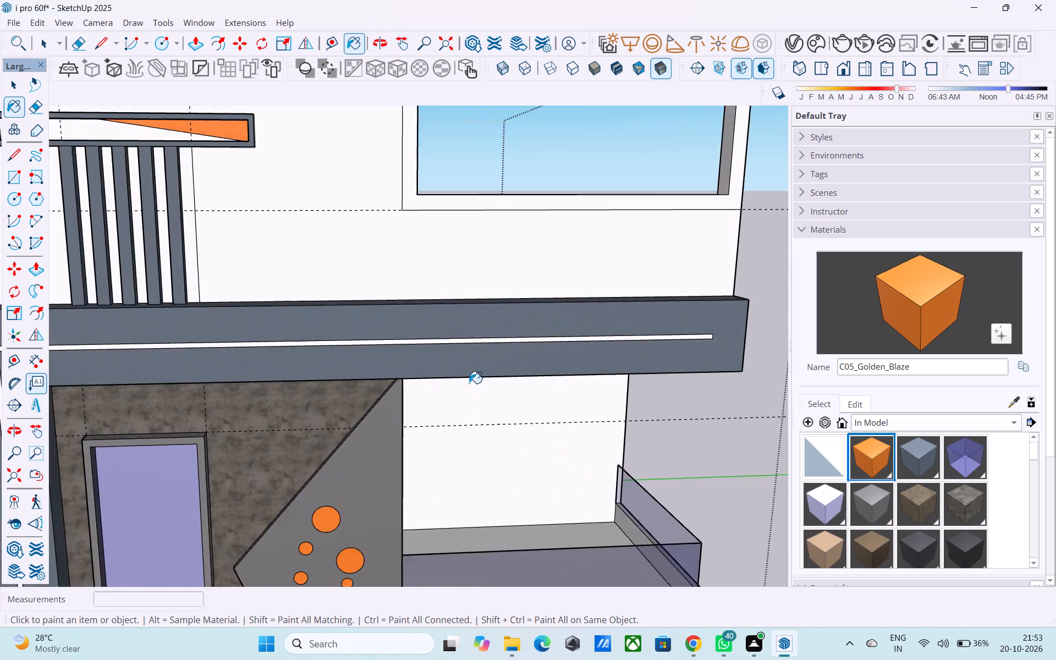
{"action": "scroll", "coordinate": [468, 382], "scroll_direction": "down", "scroll_amount": 6}
{"action": "middle_click_drag", "start_coordinate": [394, 499], "coordinate": [435, 424]}
{"action": "scroll", "coordinate": [416, 403], "scroll_direction": "down", "scroll_amount": 1}
{"action": "middle_click_drag", "start_coordinate": [409, 399], "coordinate": [373, 395]}
{"action": "scroll", "coordinate": [373, 395], "scroll_direction": "up", "scroll_amount": 1}
{"action": "scroll", "coordinate": [373, 395], "scroll_direction": "down", "scroll_amount": 3}
{"action": "scroll", "coordinate": [373, 395], "scroll_direction": "up", "scroll_amount": 1}
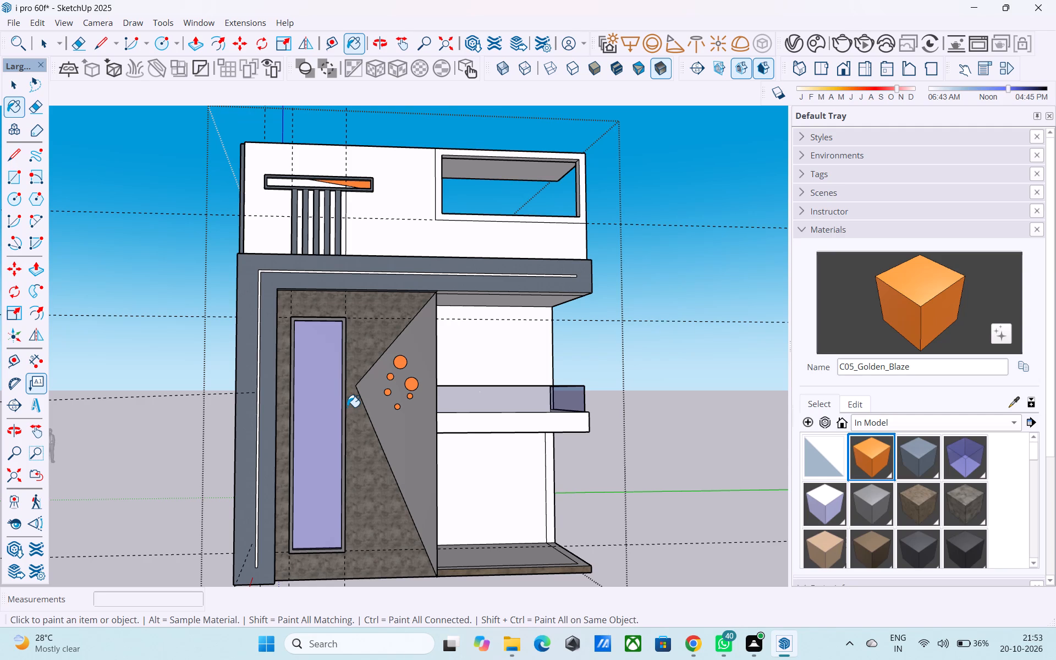
{"action": "scroll", "coordinate": [477, 424], "scroll_direction": "down", "scroll_amount": 1}
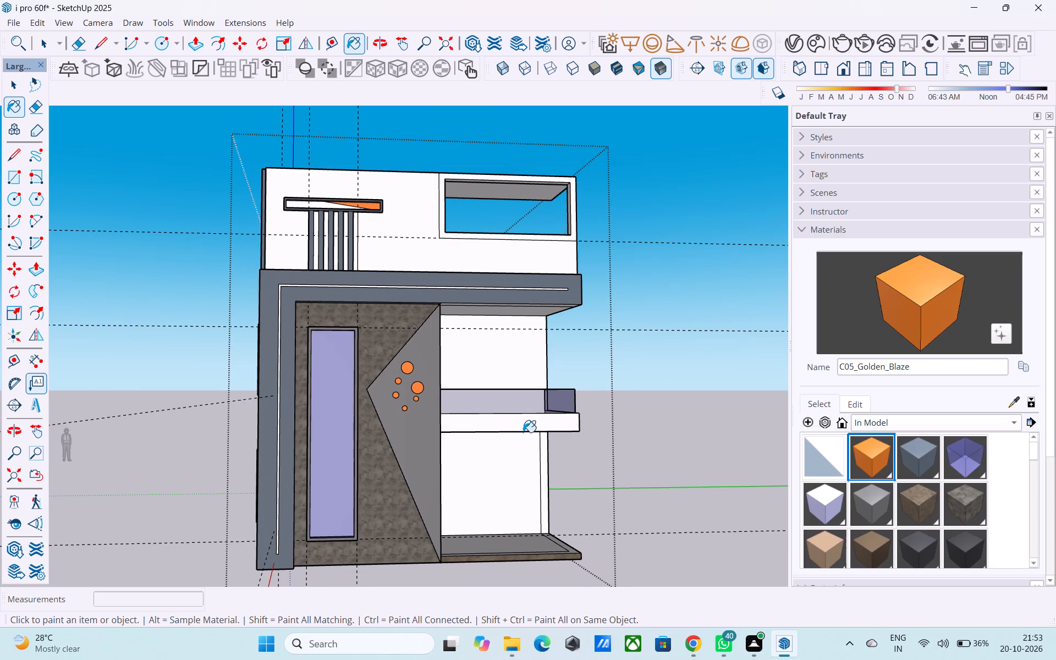
{"action": "scroll", "coordinate": [523, 432], "scroll_direction": "down", "scroll_amount": 1}
{"action": "middle_click_drag", "start_coordinate": [508, 431], "coordinate": [526, 419]}
{"action": "scroll", "coordinate": [526, 419], "scroll_direction": "down", "scroll_amount": 1}
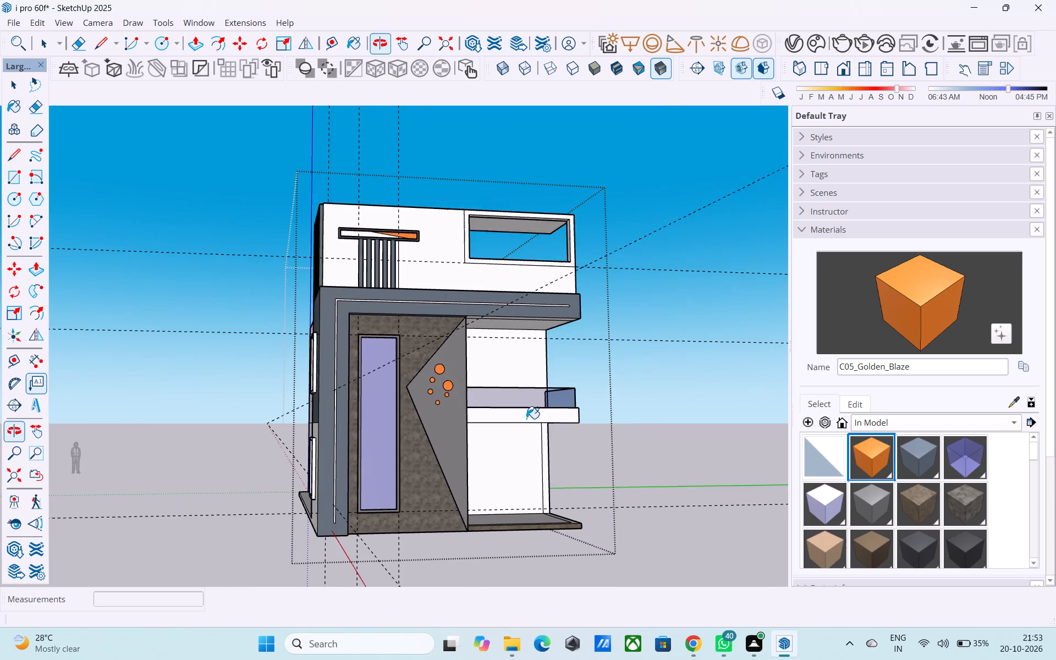
{"action": "scroll", "coordinate": [525, 419], "scroll_direction": "up", "scroll_amount": 4}
{"action": "scroll", "coordinate": [354, 418], "scroll_direction": "up", "scroll_amount": 4}
{"action": "scroll", "coordinate": [496, 373], "scroll_direction": "down", "scroll_amount": 6}
{"action": "middle_click_drag", "start_coordinate": [501, 376], "coordinate": [506, 415]}
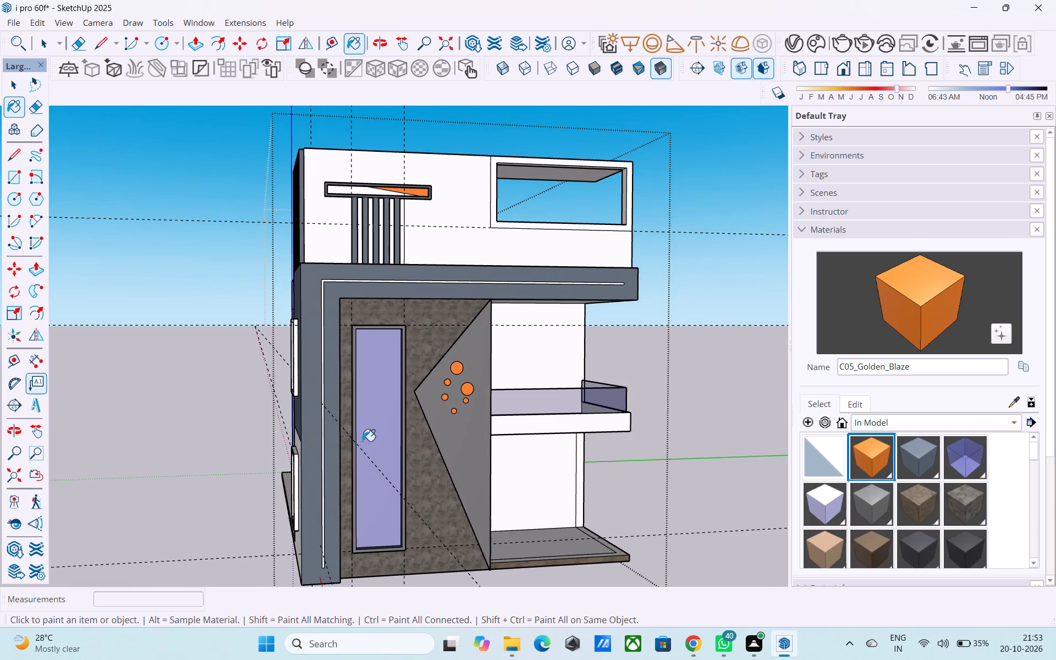
{"action": "scroll", "coordinate": [364, 442], "scroll_direction": "up", "scroll_amount": 7}
{"action": "middle_click_drag", "start_coordinate": [364, 436], "coordinate": [370, 460]}
{"action": "scroll", "coordinate": [452, 218], "scroll_direction": "down", "scroll_amount": 6}
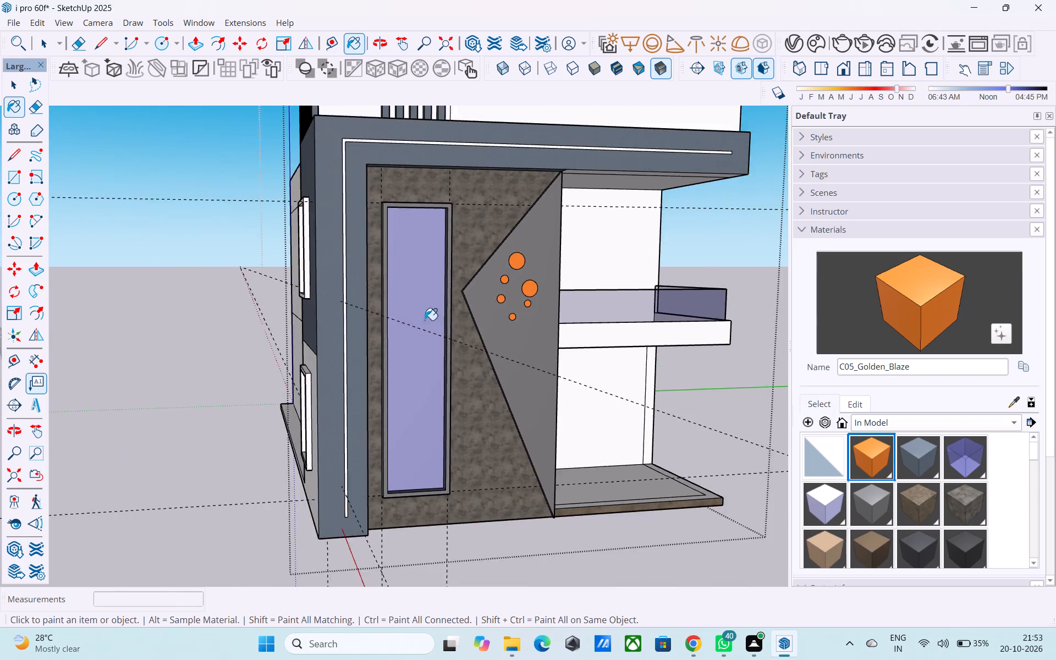
{"action": "scroll", "coordinate": [395, 401], "scroll_direction": "up", "scroll_amount": 3}
{"action": "scroll", "coordinate": [395, 401], "scroll_direction": "down", "scroll_amount": 1}
{"action": "scroll", "coordinate": [395, 401], "scroll_direction": "up", "scroll_amount": 3}
{"action": "scroll", "coordinate": [293, 444], "scroll_direction": "down", "scroll_amount": 3}
{"action": "middle_click_drag", "start_coordinate": [412, 382], "coordinate": [421, 411]}
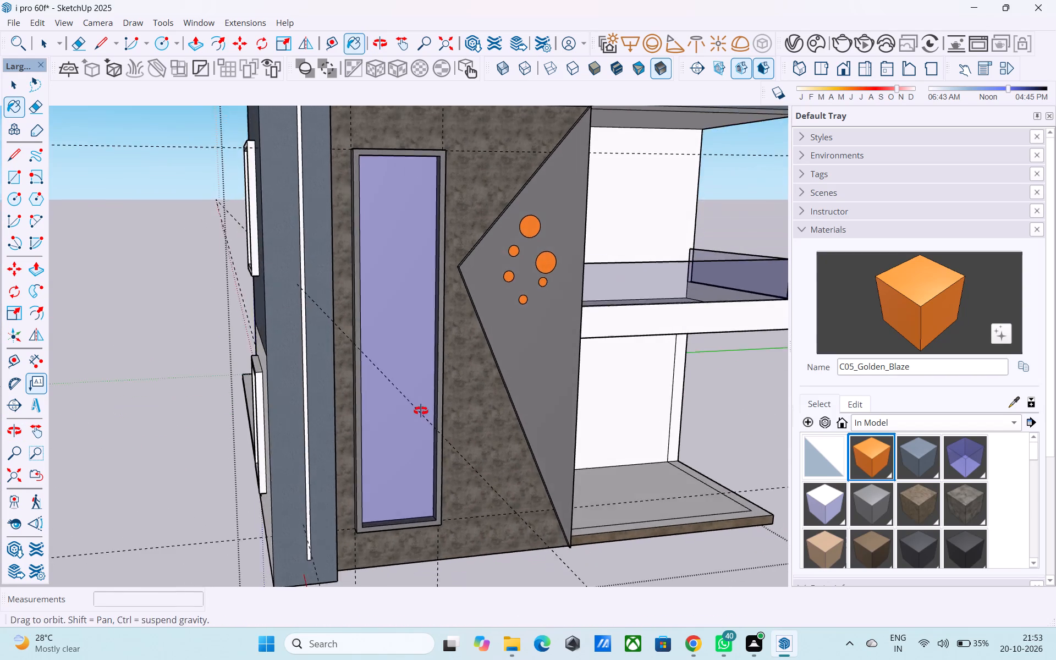
{"action": "middle_click_drag", "start_coordinate": [421, 411], "coordinate": [421, 411]}
{"action": "scroll", "coordinate": [435, 390], "scroll_direction": "up", "scroll_amount": 3}
{"action": "key", "text": "space"}
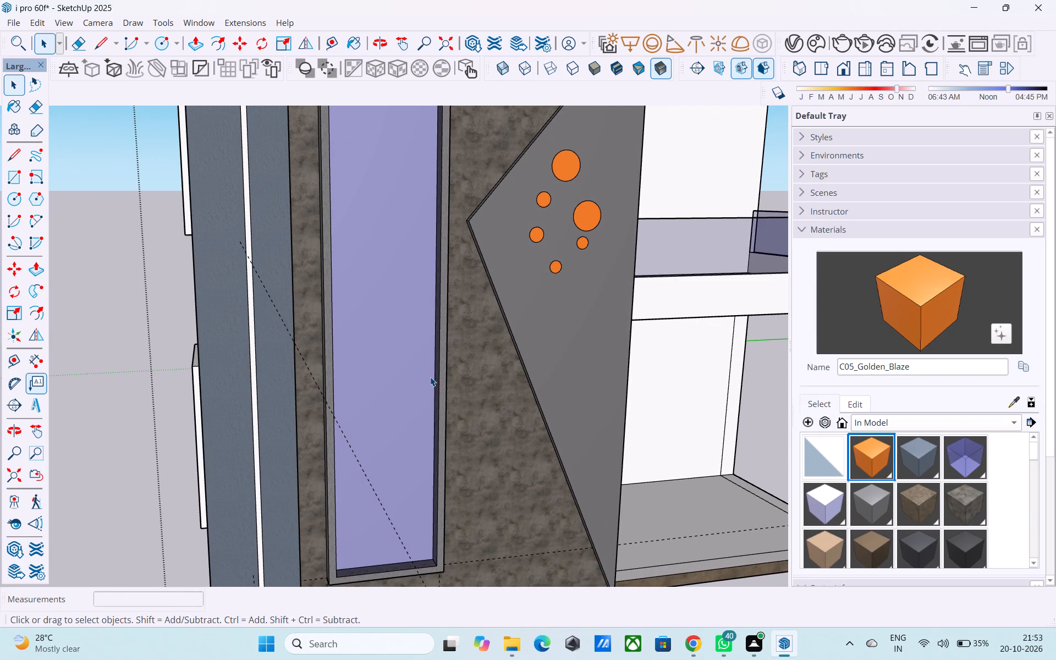
{"action": "middle_click_drag", "start_coordinate": [430, 376], "coordinate": [441, 387], "text": "shift"}
{"action": "scroll", "coordinate": [439, 386], "scroll_direction": "down", "scroll_amount": 1}
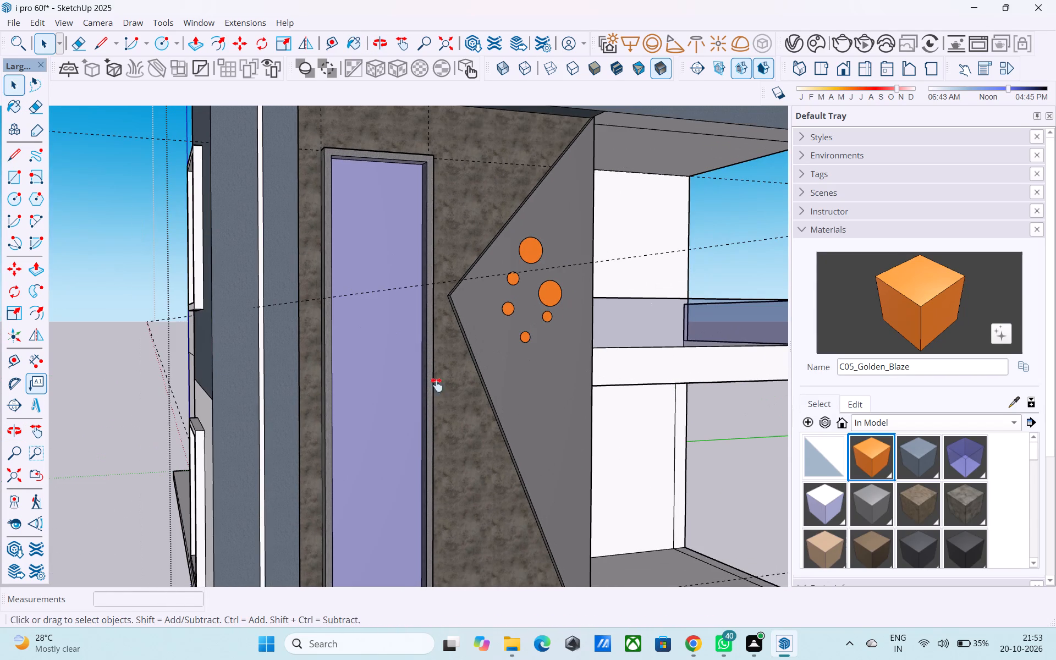
{"action": "middle_click_drag", "start_coordinate": [437, 387], "coordinate": [484, 287], "text": "shift"}
{"action": "scroll", "coordinate": [461, 321], "scroll_direction": "up", "scroll_amount": 3}
{"action": "scroll", "coordinate": [461, 321], "scroll_direction": "down", "scroll_amount": 4}
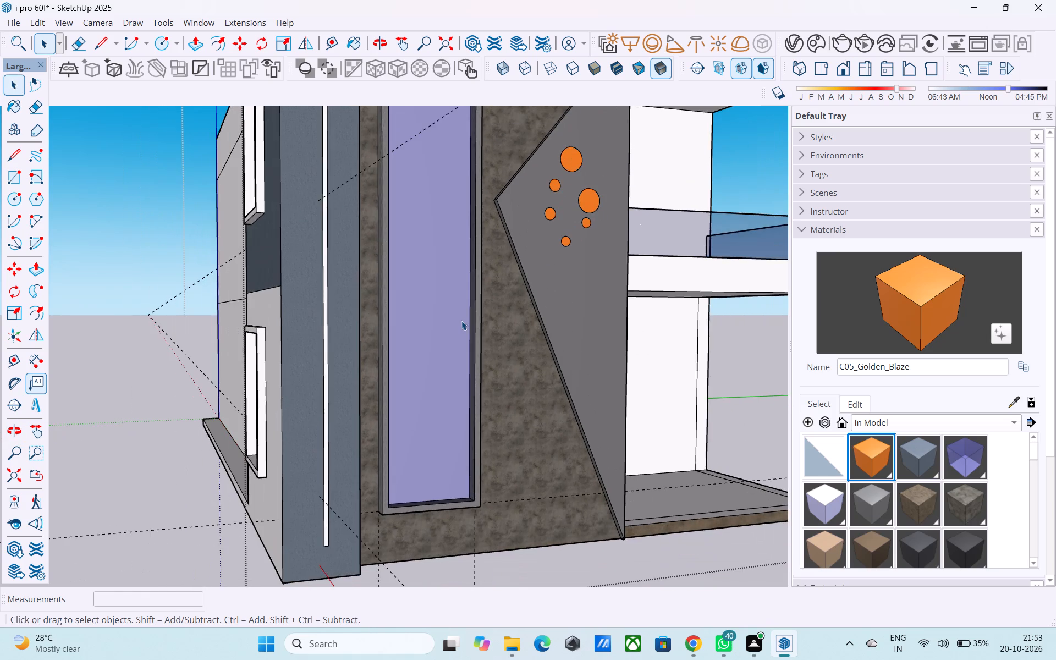
{"action": "middle_click_drag", "start_coordinate": [461, 321], "coordinate": [327, 383], "text": "shift"}
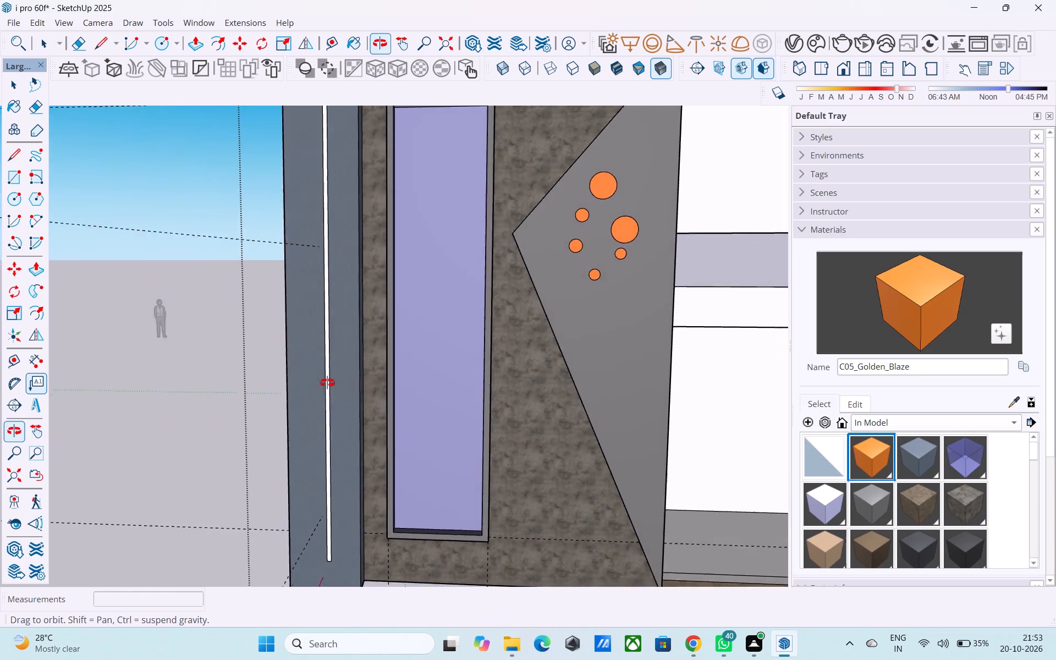
{"action": "middle_click_drag", "start_coordinate": [327, 383], "coordinate": [256, 387], "text": "shift"}
{"action": "scroll", "coordinate": [247, 385], "scroll_direction": "down", "scroll_amount": 2}
{"action": "middle_click_drag", "start_coordinate": [309, 374], "coordinate": [272, 406], "text": "shift"}
{"action": "middle_click_drag", "start_coordinate": [322, 387], "coordinate": [373, 385]}
{"action": "scroll", "coordinate": [395, 446], "scroll_direction": "up", "scroll_amount": 1}
{"action": "scroll", "coordinate": [395, 448], "scroll_direction": "down", "scroll_amount": 1}
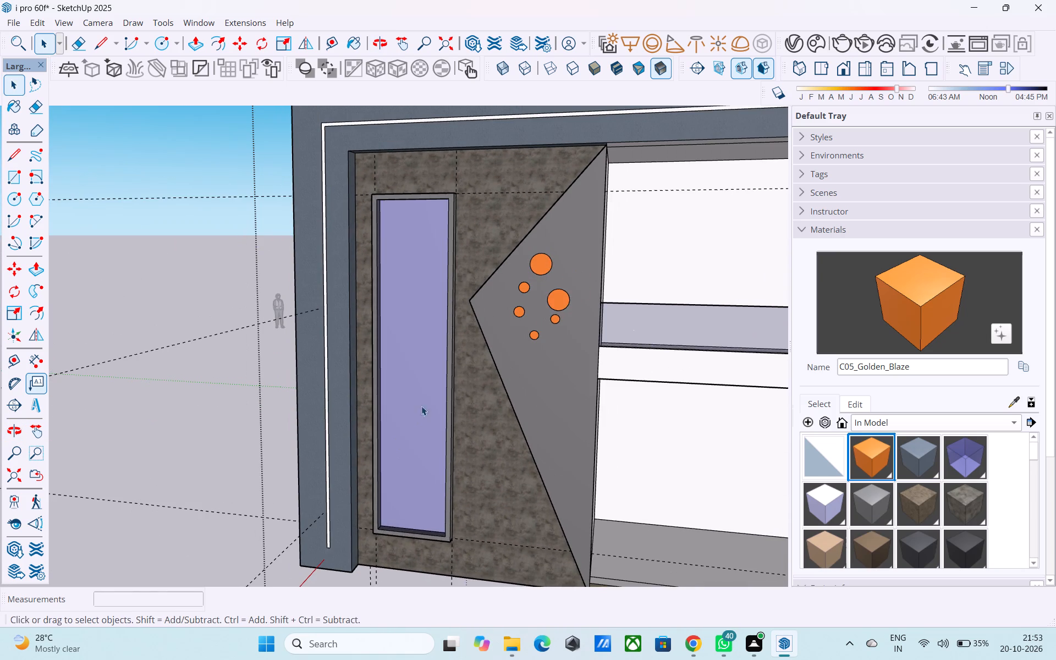
Copy the tall front window's top inner frame edge 16' 6" down to the bottom inner corner, dividing the span with /3.
{"action": "scroll", "coordinate": [424, 213], "scroll_direction": "up", "scroll_amount": 13}
{"action": "middle_click_drag", "start_coordinate": [363, 233], "coordinate": [373, 151]}
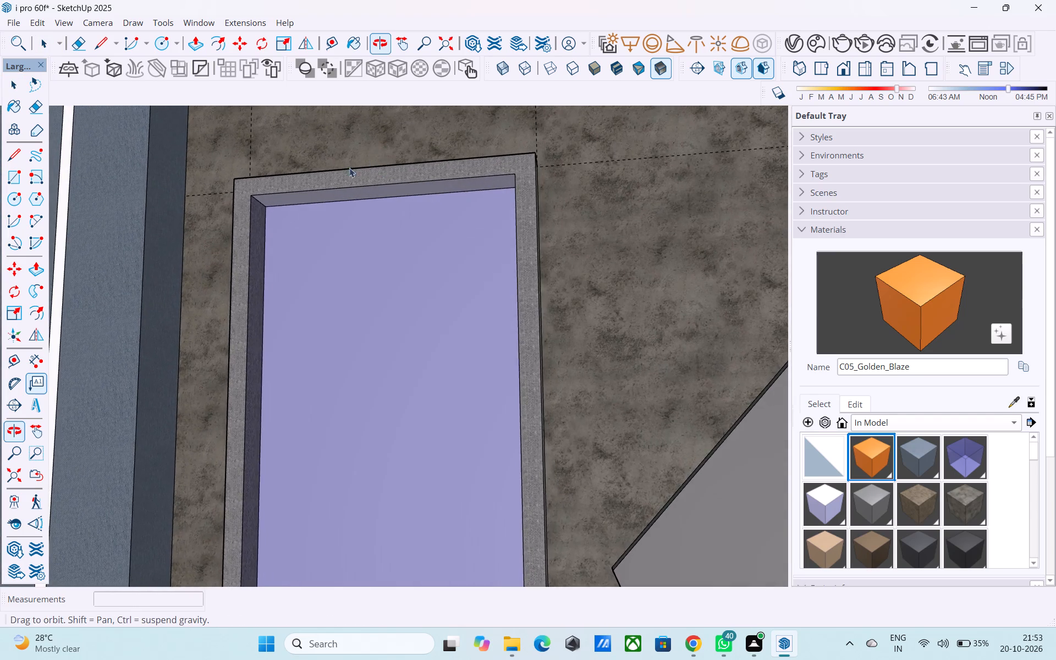
{"action": "scroll", "coordinate": [343, 178], "scroll_direction": "up", "scroll_amount": 3}
{"action": "left_click", "coordinate": [345, 189]}
{"action": "left_click", "coordinate": [346, 191]}
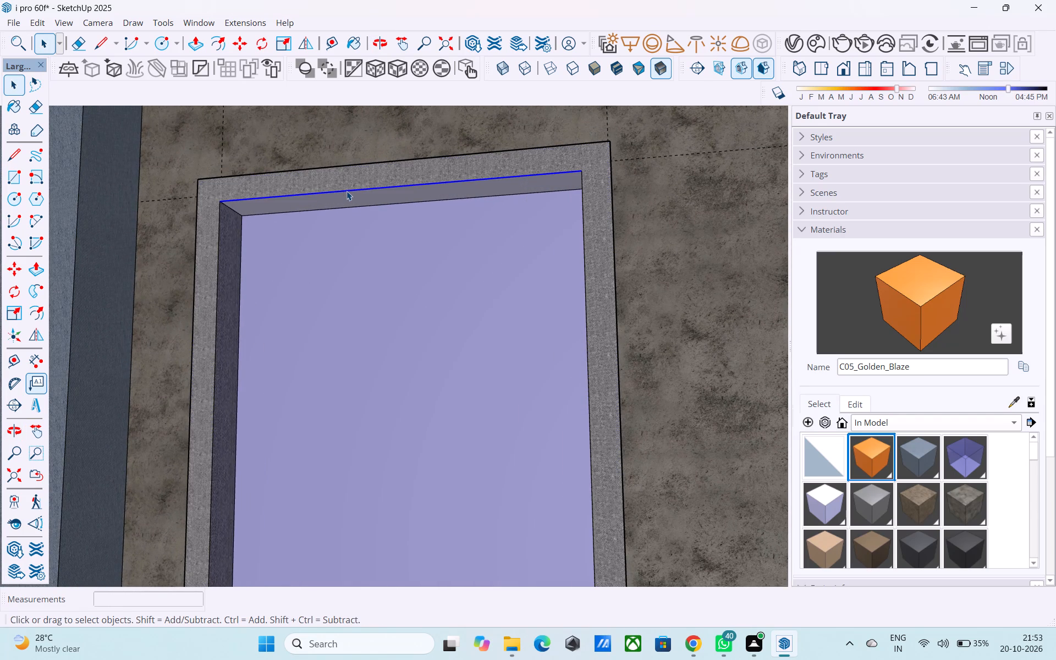
{"action": "key", "text": "m"}
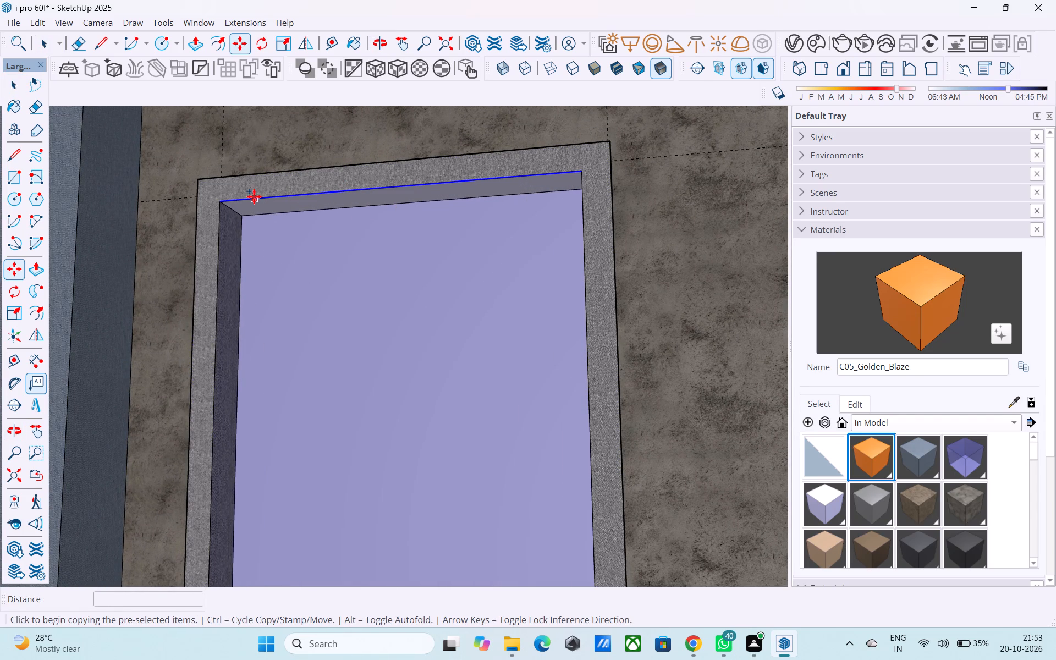
{"action": "left_click", "coordinate": [224, 205]}
{"action": "scroll", "coordinate": [226, 169], "scroll_direction": "down", "scroll_amount": 20}
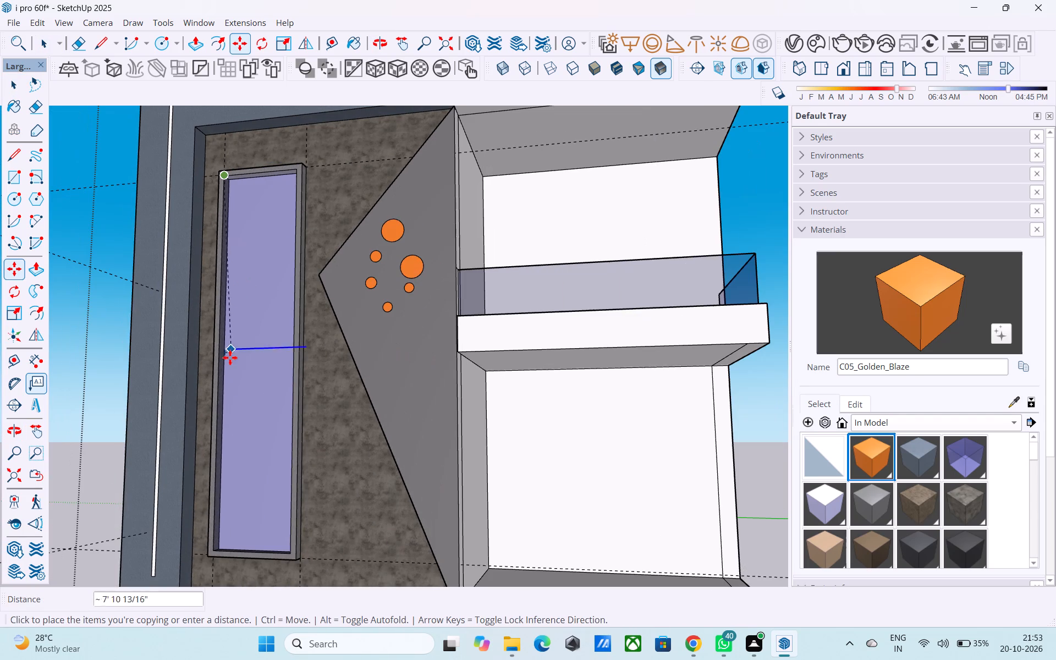
{"action": "middle_click_drag", "start_coordinate": [223, 525], "coordinate": [271, 404], "text": "shift"}
{"action": "scroll", "coordinate": [271, 405], "scroll_direction": "up", "scroll_amount": 14}
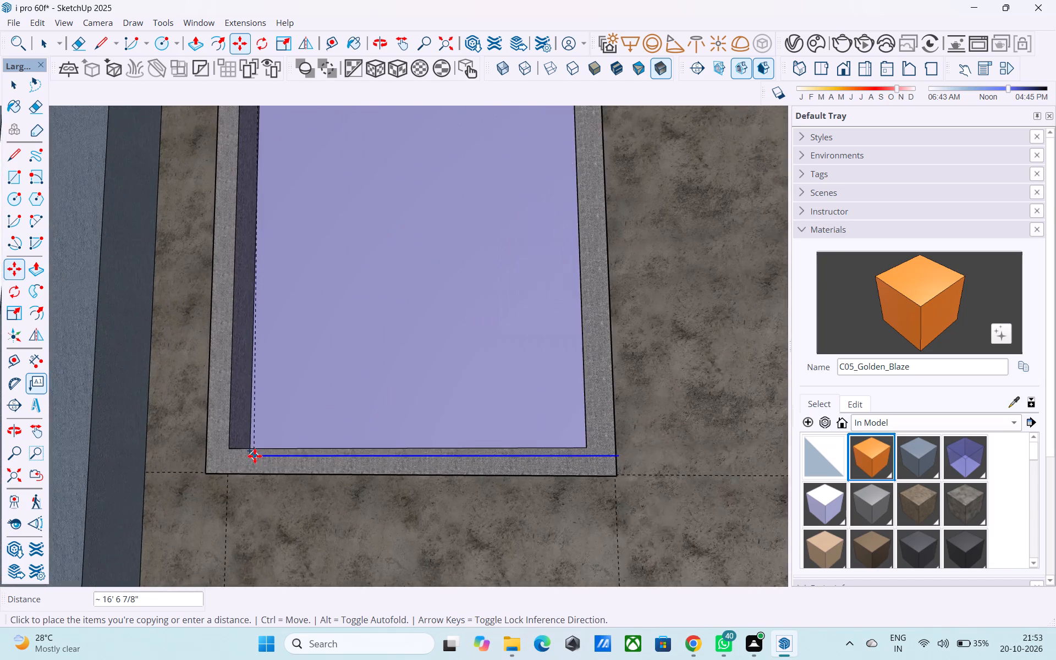
{"action": "scroll", "coordinate": [255, 456], "scroll_direction": "up", "scroll_amount": 1}
{"action": "left_click", "coordinate": [228, 449]}
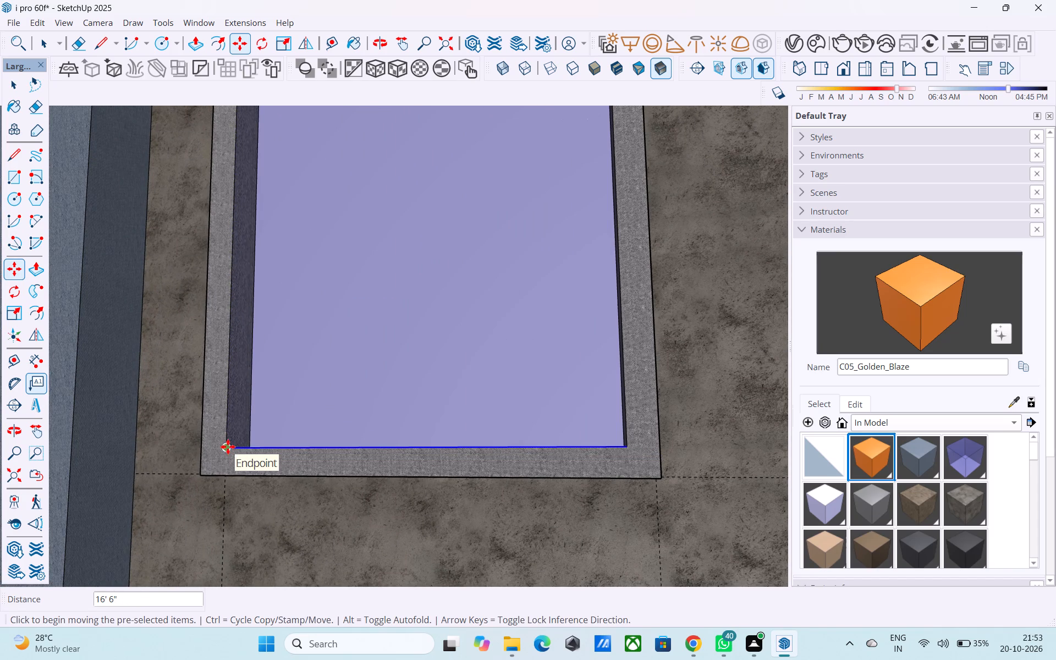
{"action": "key", "text": "slash"}
{"action": "key", "text": "3"}
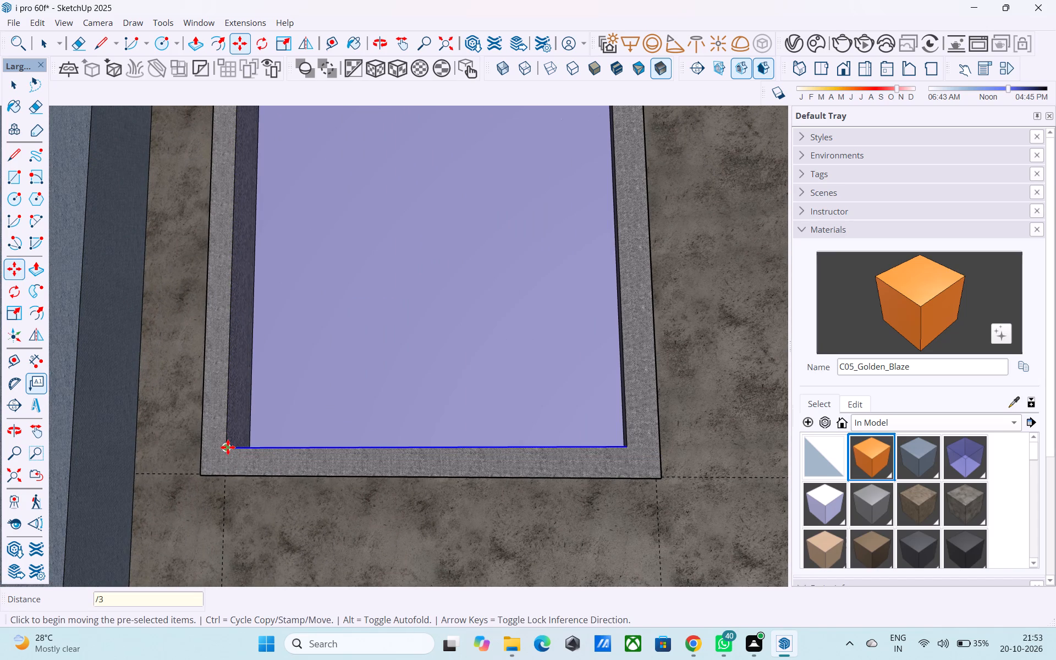
{"action": "key", "text": "Return"}
Examine the divided front window and the whole front elevation from several angles, leaving the Move tool.
{"action": "scroll", "coordinate": [241, 454], "scroll_direction": "down", "scroll_amount": 15}
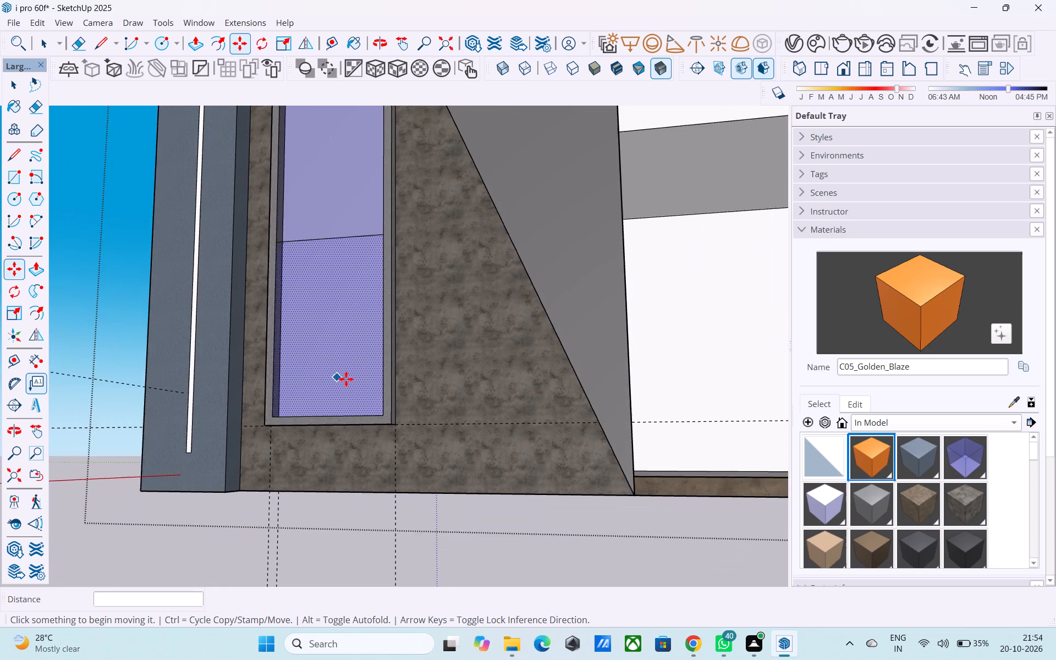
{"action": "scroll", "coordinate": [347, 377], "scroll_direction": "down", "scroll_amount": 8}
{"action": "scroll", "coordinate": [337, 329], "scroll_direction": "down", "scroll_amount": 1}
{"action": "middle_click_drag", "start_coordinate": [337, 329], "coordinate": [369, 451]}
{"action": "scroll", "coordinate": [370, 350], "scroll_direction": "up", "scroll_amount": 9}
{"action": "scroll", "coordinate": [357, 340], "scroll_direction": "down", "scroll_amount": 3}
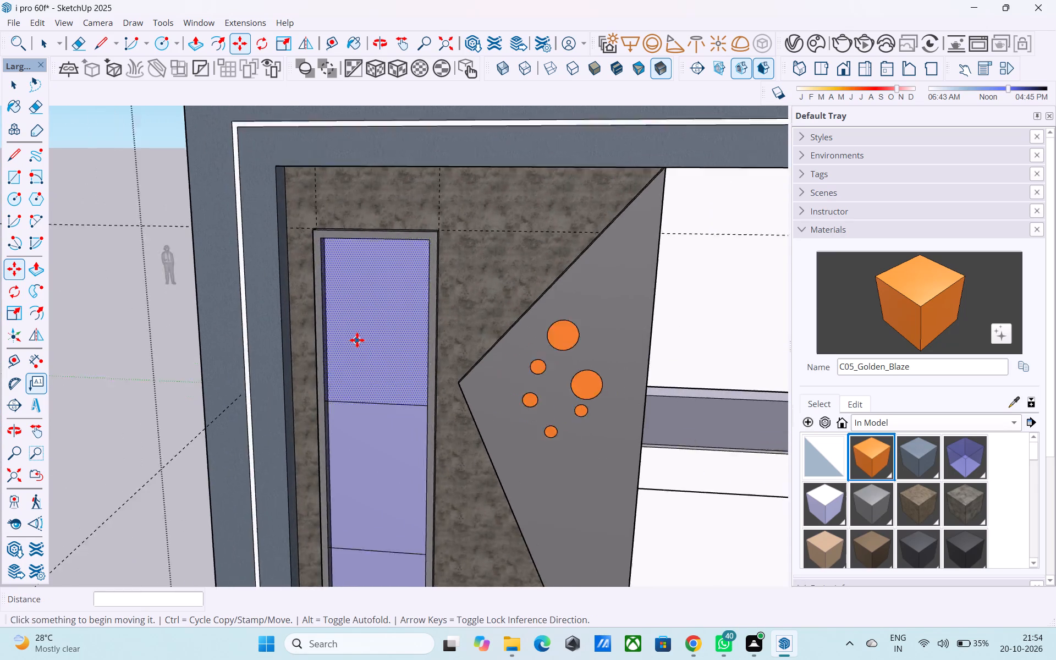
{"action": "scroll", "coordinate": [357, 340], "scroll_direction": "down", "scroll_amount": 3}
{"action": "scroll", "coordinate": [361, 420], "scroll_direction": "up", "scroll_amount": 6}
{"action": "scroll", "coordinate": [279, 397], "scroll_direction": "down", "scroll_amount": 13}
{"action": "middle_click_drag", "start_coordinate": [390, 370], "coordinate": [401, 358]}
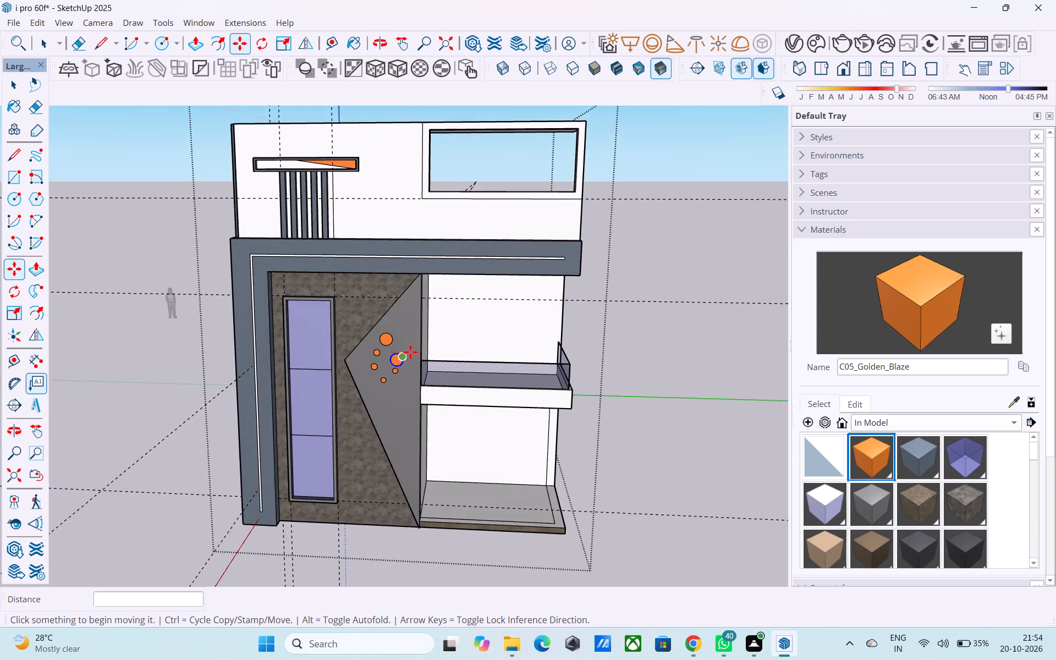
{"action": "scroll", "coordinate": [411, 351], "scroll_direction": "up", "scroll_amount": 4}
{"action": "key", "text": "space"}
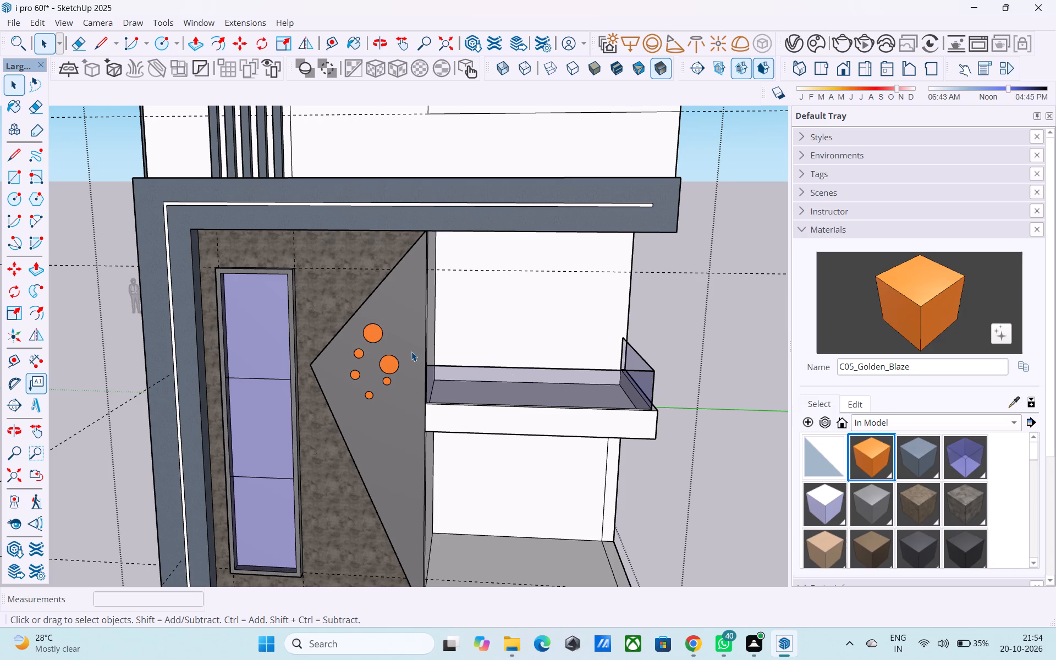
{"action": "scroll", "coordinate": [443, 357], "scroll_direction": "down", "scroll_amount": 2}
{"action": "middle_click_drag", "start_coordinate": [461, 368], "coordinate": [454, 349]}
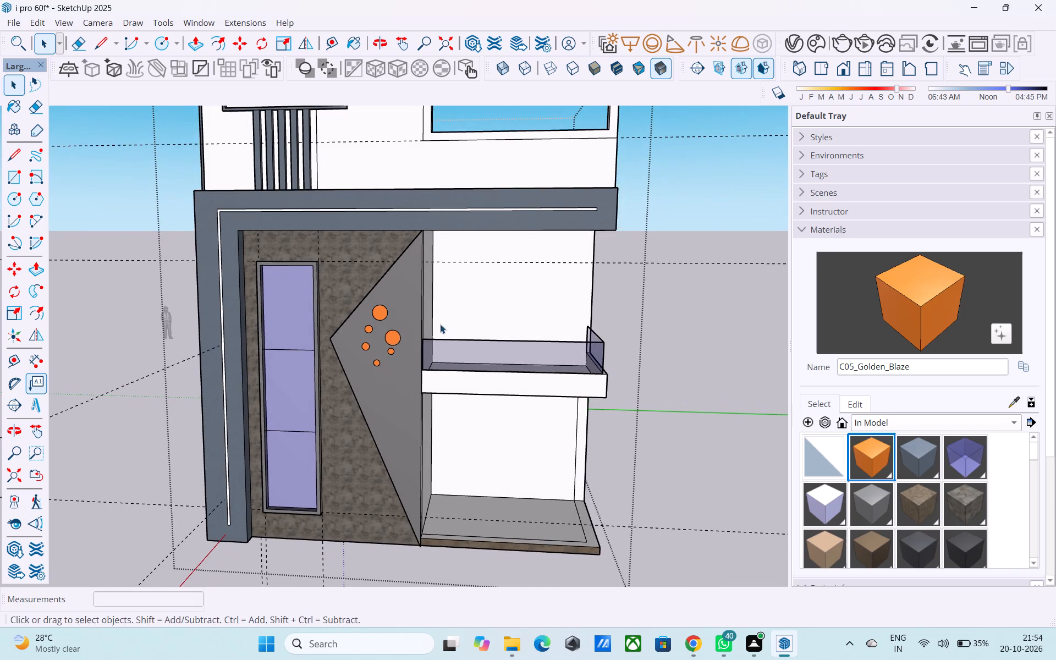
{"action": "middle_click_drag", "start_coordinate": [432, 321], "coordinate": [395, 305]}
{"action": "scroll", "coordinate": [407, 298], "scroll_direction": "down", "scroll_amount": 2}
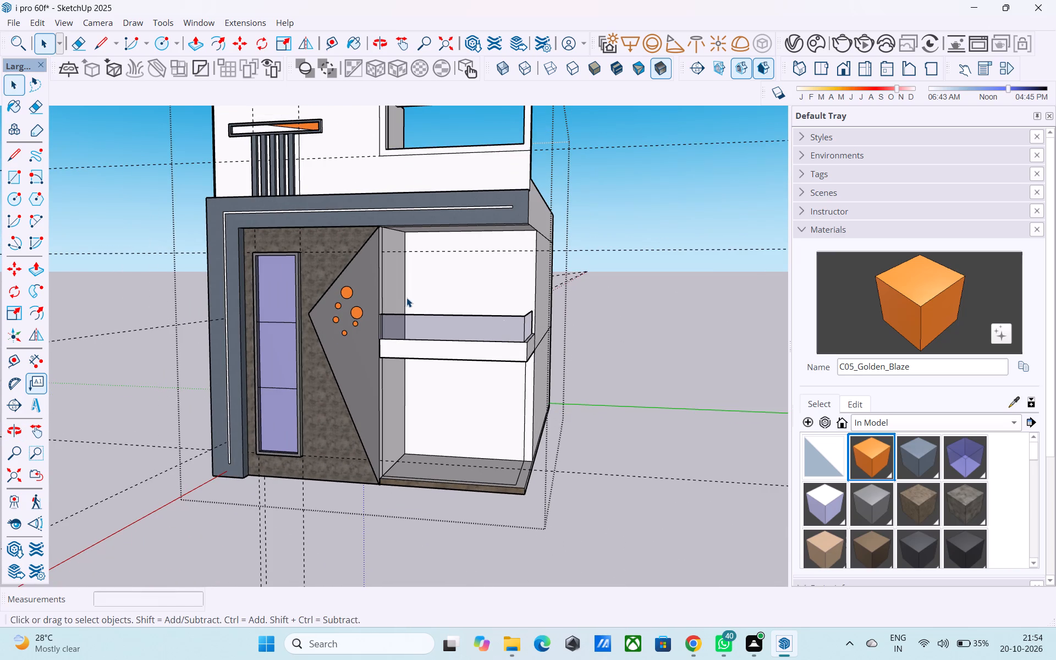
{"action": "middle_click_drag", "start_coordinate": [407, 296], "coordinate": [424, 337]}
{"action": "scroll", "coordinate": [426, 335], "scroll_direction": "down", "scroll_amount": 3}
{"action": "middle_click_drag", "start_coordinate": [424, 335], "coordinate": [470, 290]}
{"action": "scroll", "coordinate": [490, 365], "scroll_direction": "up", "scroll_amount": 2}
{"action": "middle_click_drag", "start_coordinate": [482, 363], "coordinate": [429, 354]}
{"action": "scroll", "coordinate": [451, 336], "scroll_direction": "down", "scroll_amount": 4}
{"action": "middle_click_drag", "start_coordinate": [454, 337], "coordinate": [490, 376]}
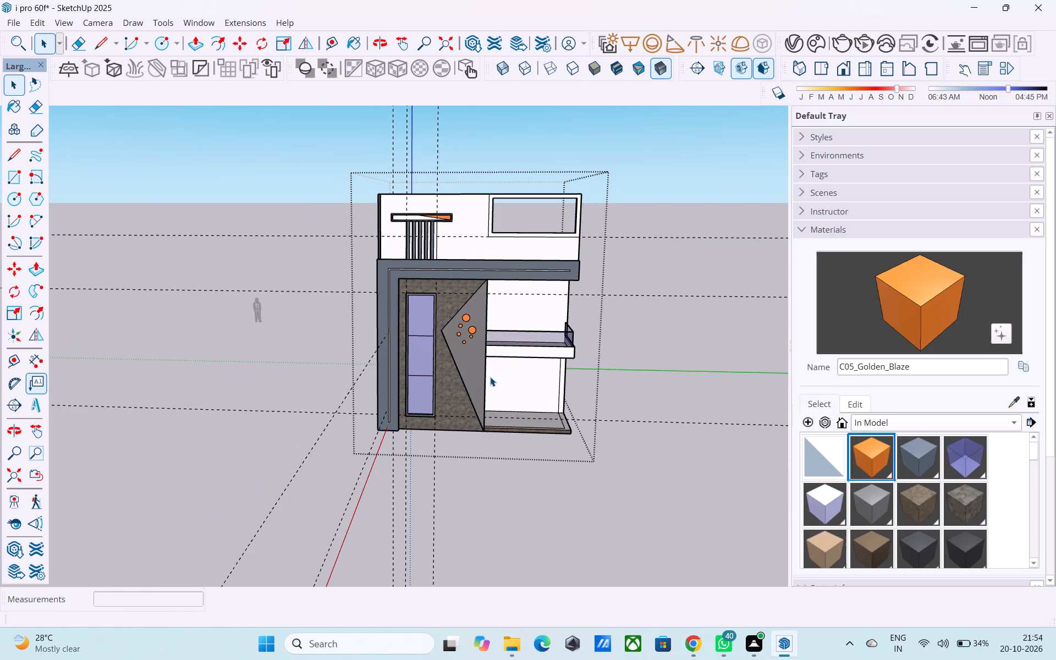
{"action": "middle_click_drag", "start_coordinate": [490, 378], "coordinate": [525, 367]}
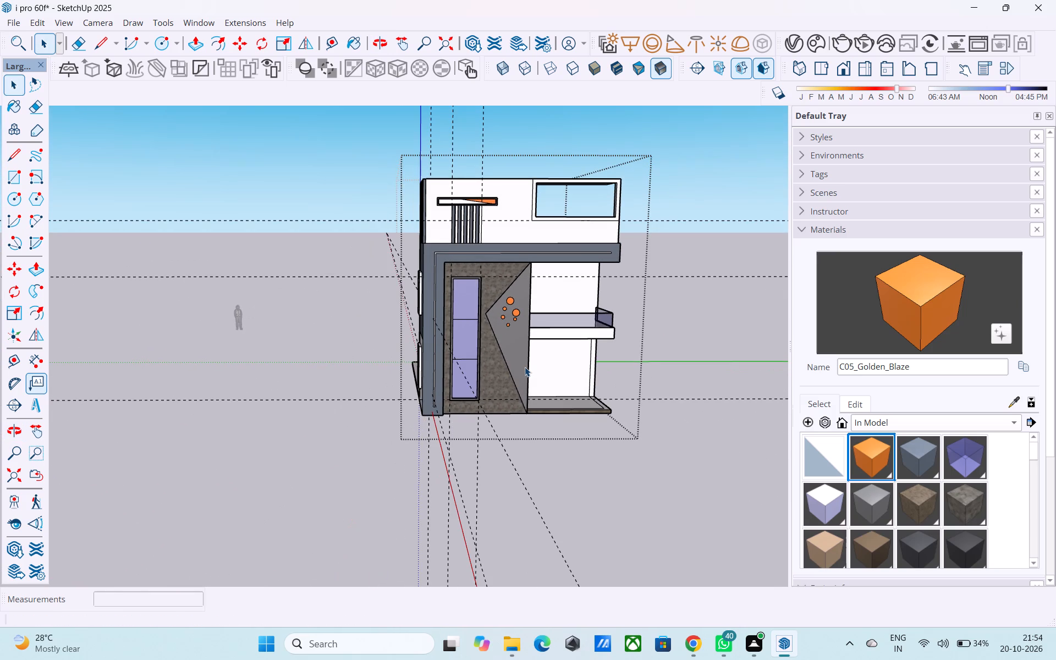
{"action": "scroll", "coordinate": [525, 367], "scroll_direction": "down", "scroll_amount": 4}
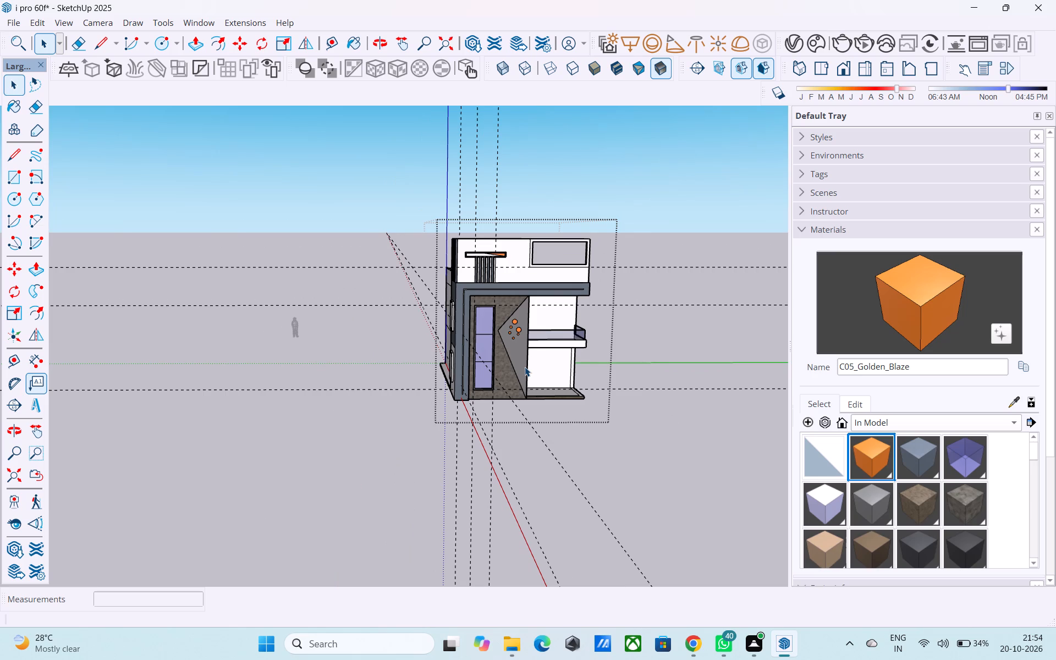
{"action": "scroll", "coordinate": [525, 367], "scroll_direction": "down", "scroll_amount": 3}
{"action": "middle_click_drag", "start_coordinate": [526, 367], "coordinate": [539, 351]}
{"action": "scroll", "coordinate": [485, 348], "scroll_direction": "up", "scroll_amount": 7}
Paint the ground-floor side wall panel around the lower window with Denim_03_1K.
{"action": "middle_click_drag", "start_coordinate": [482, 345], "coordinate": [524, 358]}
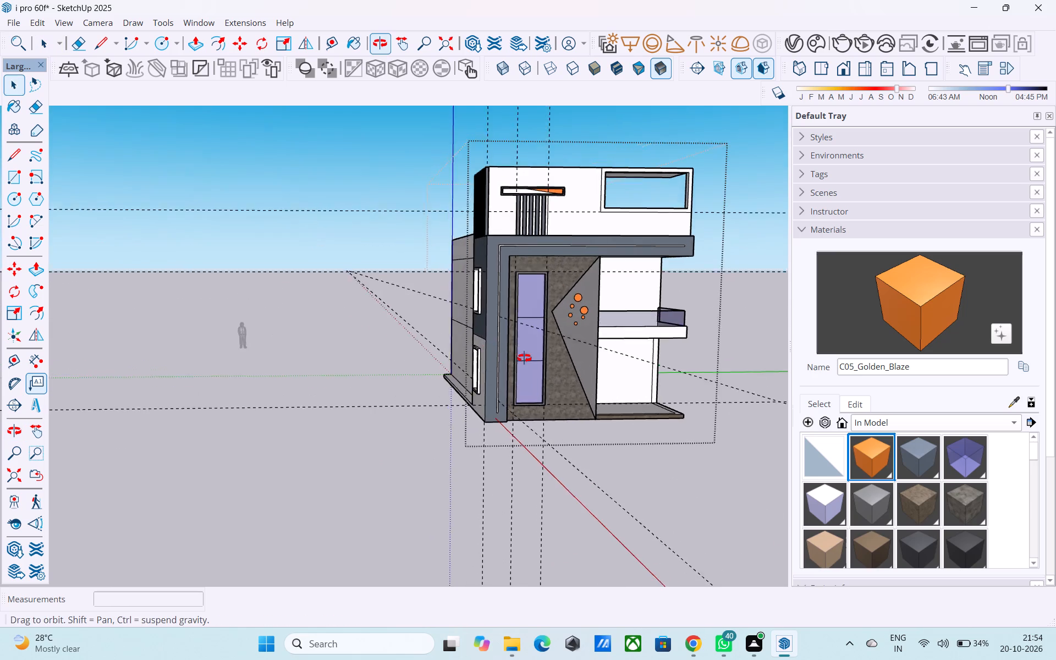
{"action": "middle_click_drag", "start_coordinate": [524, 358], "coordinate": [657, 369]}
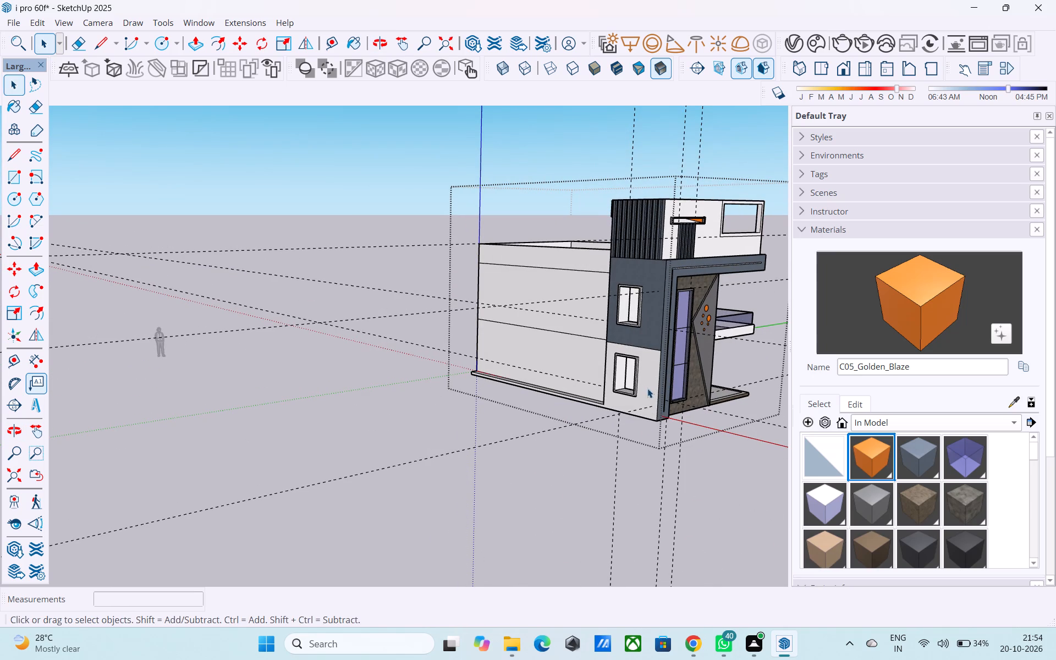
{"action": "middle_click_drag", "start_coordinate": [645, 387], "coordinate": [660, 366]}
{"action": "left_click", "coordinate": [910, 449]}
{"action": "scroll", "coordinate": [667, 389], "scroll_direction": "up", "scroll_amount": 4}
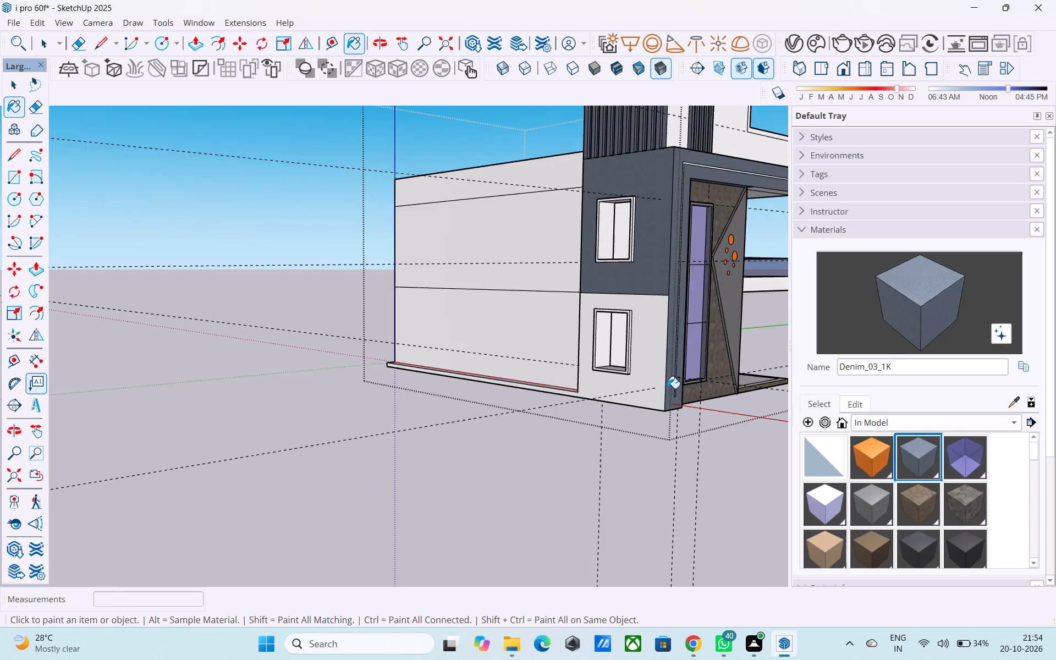
{"action": "scroll", "coordinate": [667, 388], "scroll_direction": "up", "scroll_amount": 4}
{"action": "left_click", "coordinate": [647, 366]}
{"action": "scroll", "coordinate": [645, 364], "scroll_direction": "down", "scroll_amount": 5}
{"action": "scroll", "coordinate": [624, 382], "scroll_direction": "up", "scroll_amount": 4}
{"action": "middle_click_drag", "start_coordinate": [623, 380], "coordinate": [667, 464]}
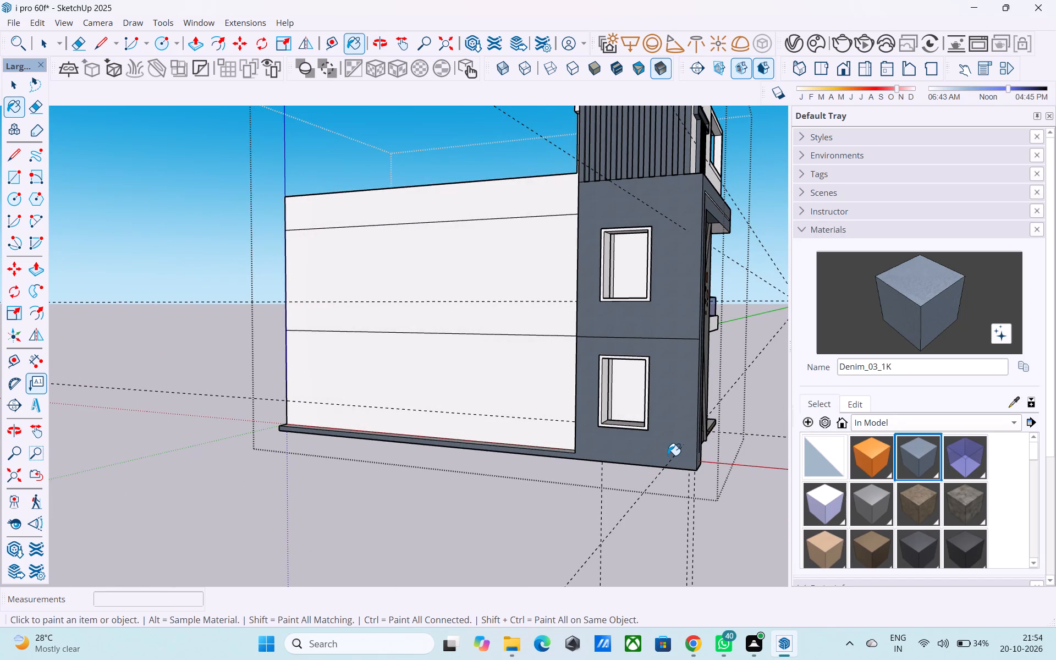
Place a guide 3' above the bottom edge of the long white side wall beside the denim section.
{"action": "scroll", "coordinate": [584, 457], "scroll_direction": "down", "scroll_amount": 1}
{"action": "middle_click_drag", "start_coordinate": [584, 457], "coordinate": [695, 492]}
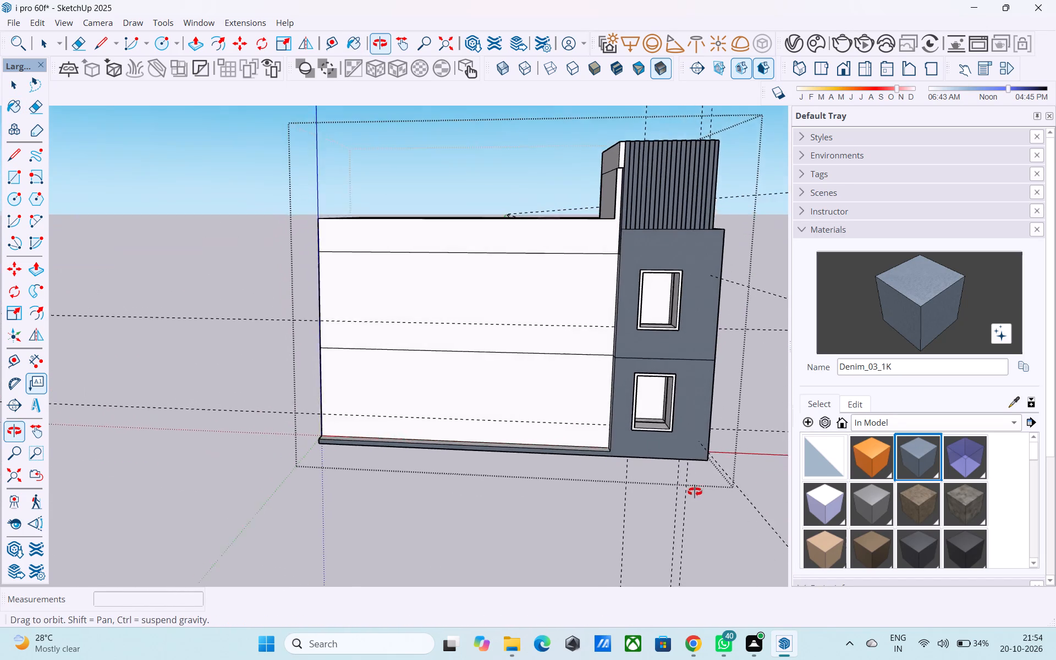
{"action": "middle_click_drag", "start_coordinate": [695, 492], "coordinate": [739, 483]}
{"action": "scroll", "coordinate": [604, 430], "scroll_direction": "down", "scroll_amount": 2}
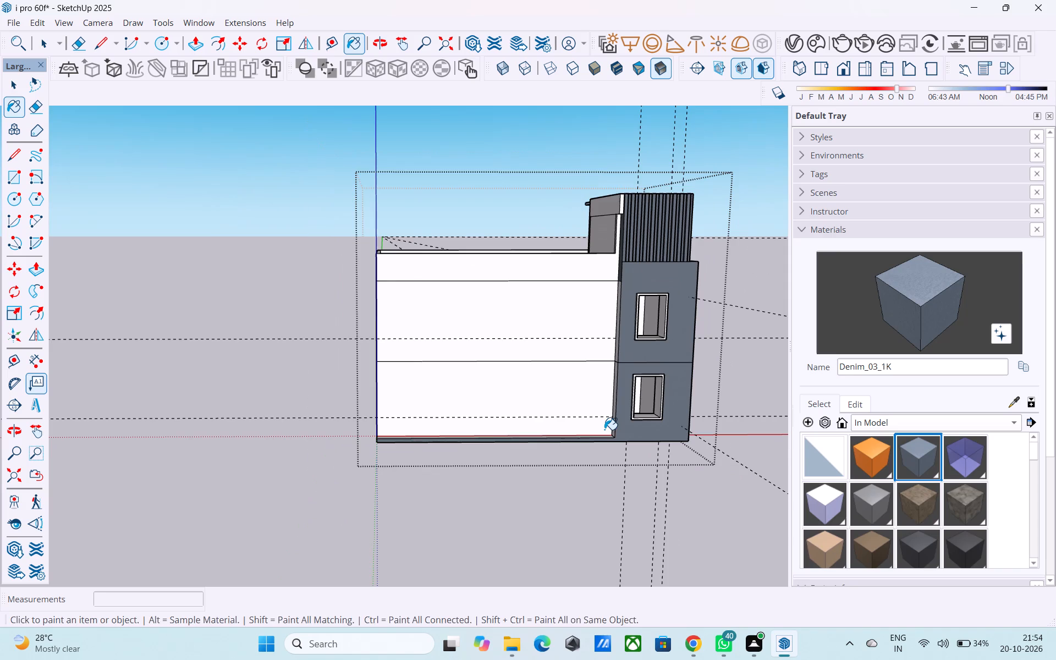
{"action": "middle_click_drag", "start_coordinate": [603, 428], "coordinate": [728, 526]}
{"action": "scroll", "coordinate": [588, 480], "scroll_direction": "up", "scroll_amount": 4}
{"action": "key", "text": "t"}
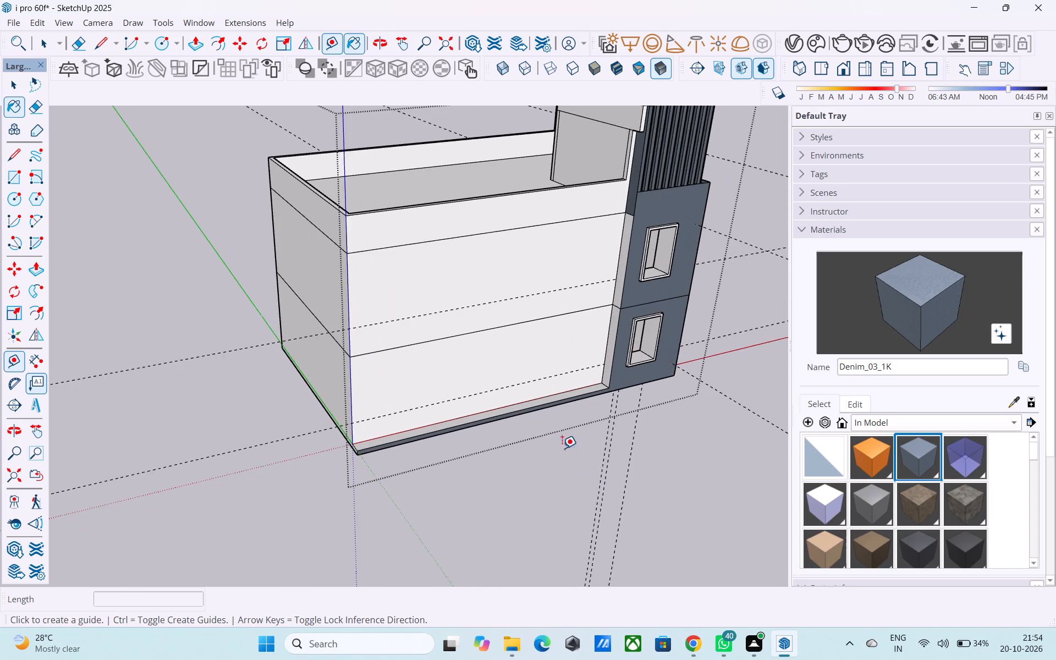
{"action": "scroll", "coordinate": [532, 430], "scroll_direction": "up", "scroll_amount": 7}
{"action": "left_click", "coordinate": [475, 406]}
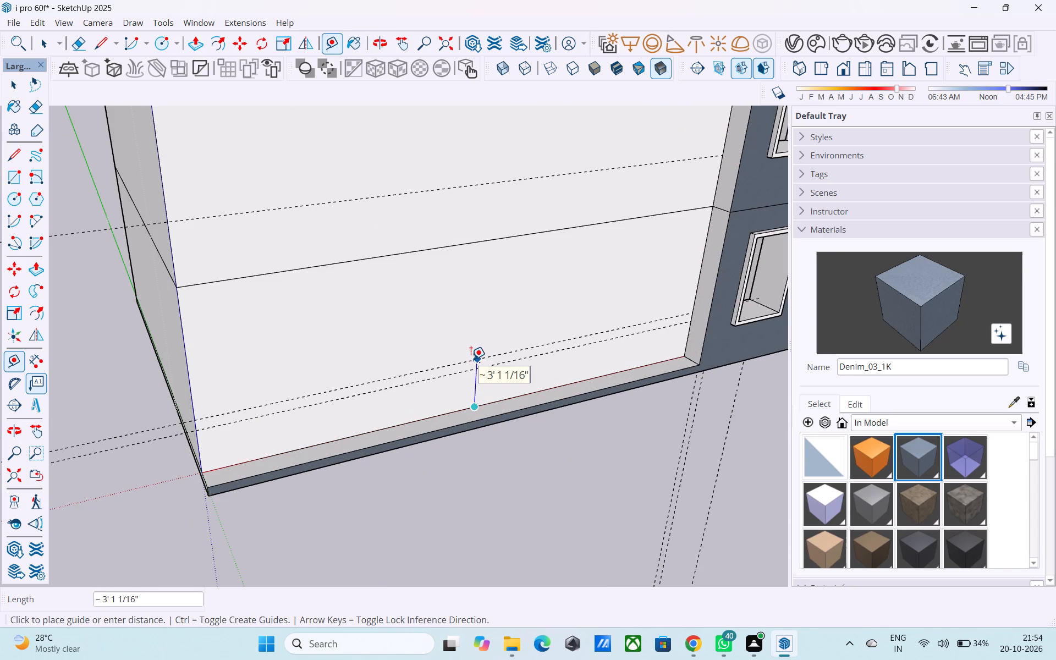
{"action": "type", "text": "3'"}
{"action": "key", "text": "Return"}
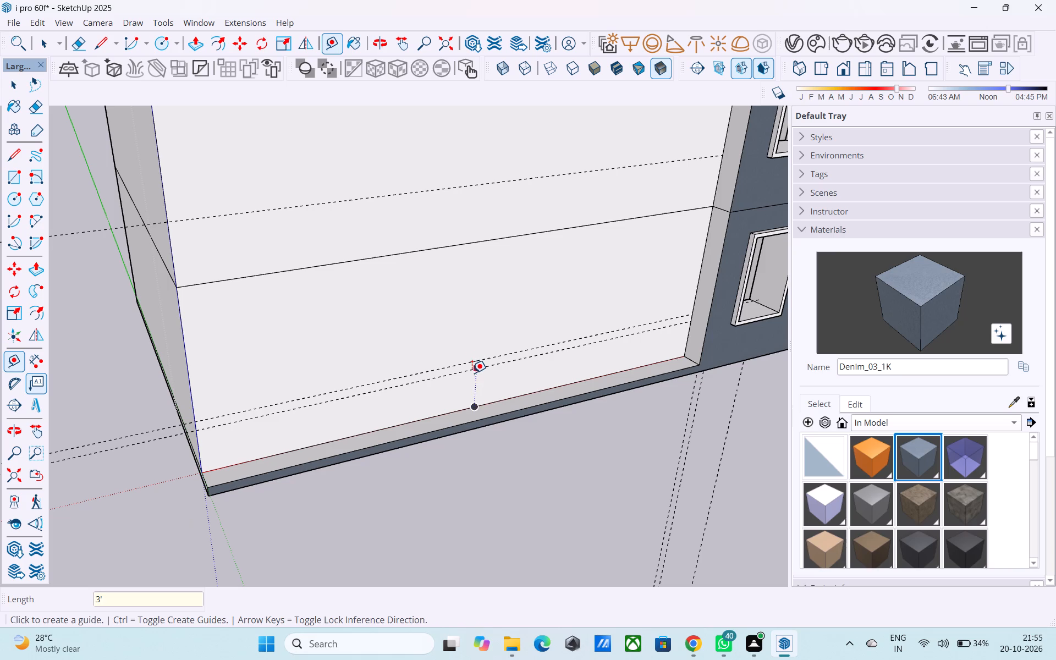
Examine the front elevation, the glass-railed balcony and the opposite side wall from several angles.
{"action": "scroll", "coordinate": [472, 373], "scroll_direction": "down", "scroll_amount": 5}
{"action": "middle_click_drag", "start_coordinate": [470, 392], "coordinate": [199, 366]}
{"action": "middle_click_drag", "start_coordinate": [365, 329], "coordinate": [175, 284]}
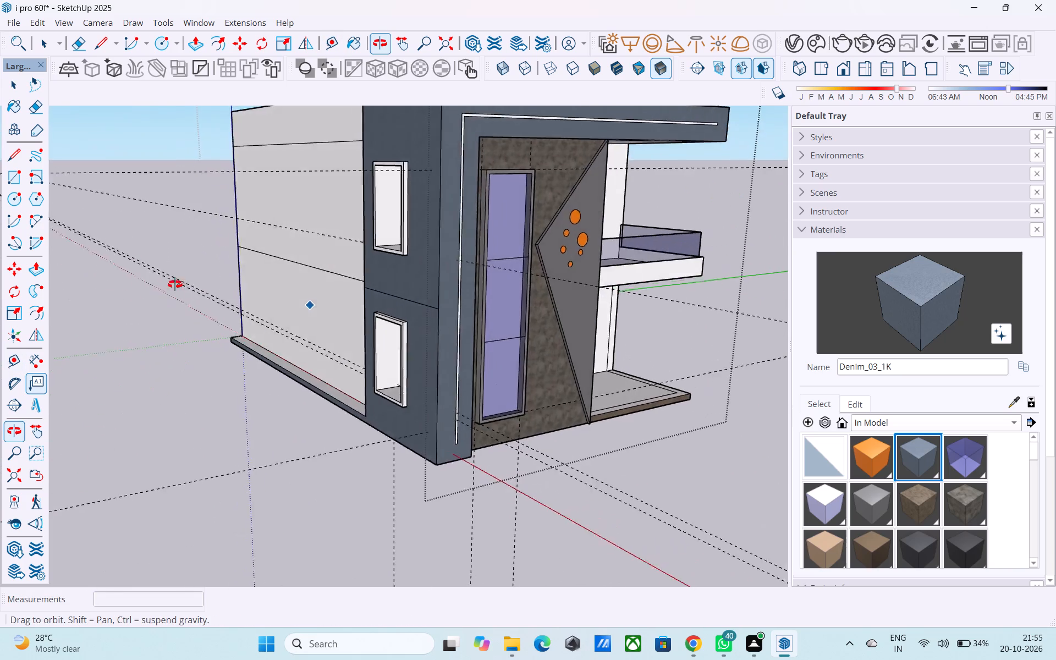
{"action": "middle_click_drag", "start_coordinate": [175, 284], "coordinate": [175, 268]}
{"action": "middle_click_drag", "start_coordinate": [415, 261], "coordinate": [99, 262]}
{"action": "middle_click_drag", "start_coordinate": [329, 263], "coordinate": [92, 265]}
{"action": "scroll", "coordinate": [288, 253], "scroll_direction": "down", "scroll_amount": 1}
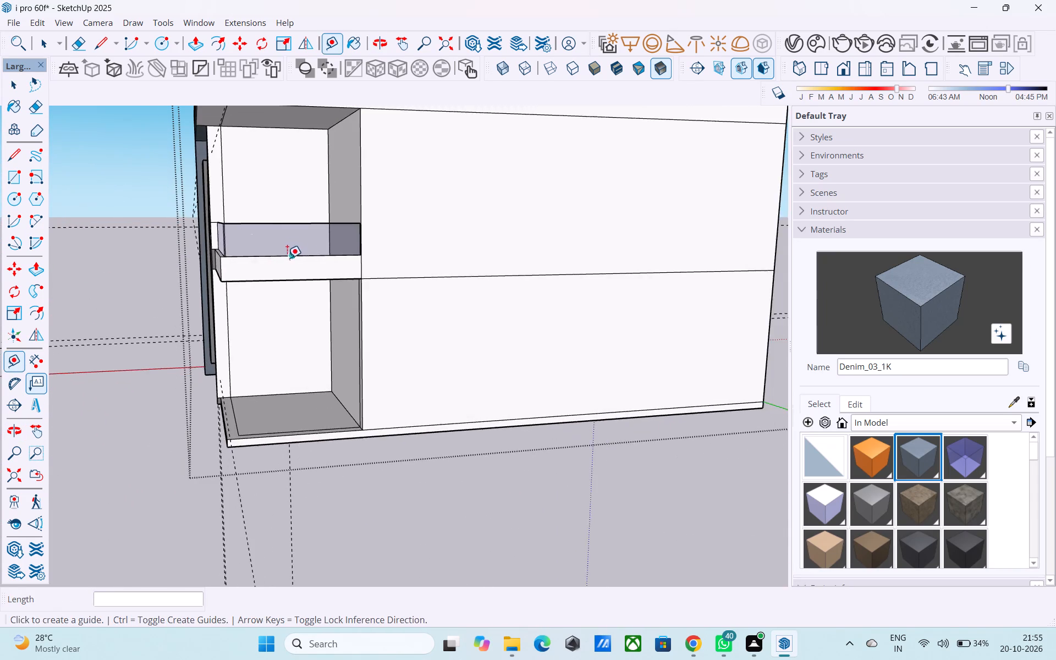
{"action": "middle_click_drag", "start_coordinate": [287, 260], "coordinate": [526, 328]}
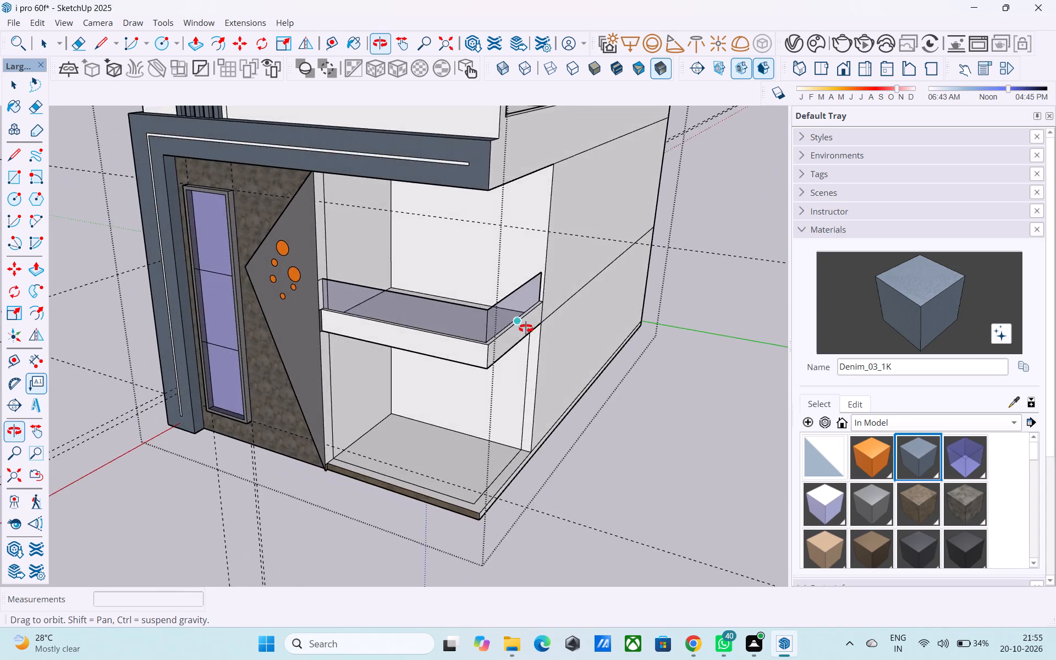
{"action": "middle_click_drag", "start_coordinate": [526, 328], "coordinate": [403, 307]}
{"action": "middle_click_drag", "start_coordinate": [398, 299], "coordinate": [399, 347]}
{"action": "scroll", "coordinate": [396, 360], "scroll_direction": "up", "scroll_amount": 3}
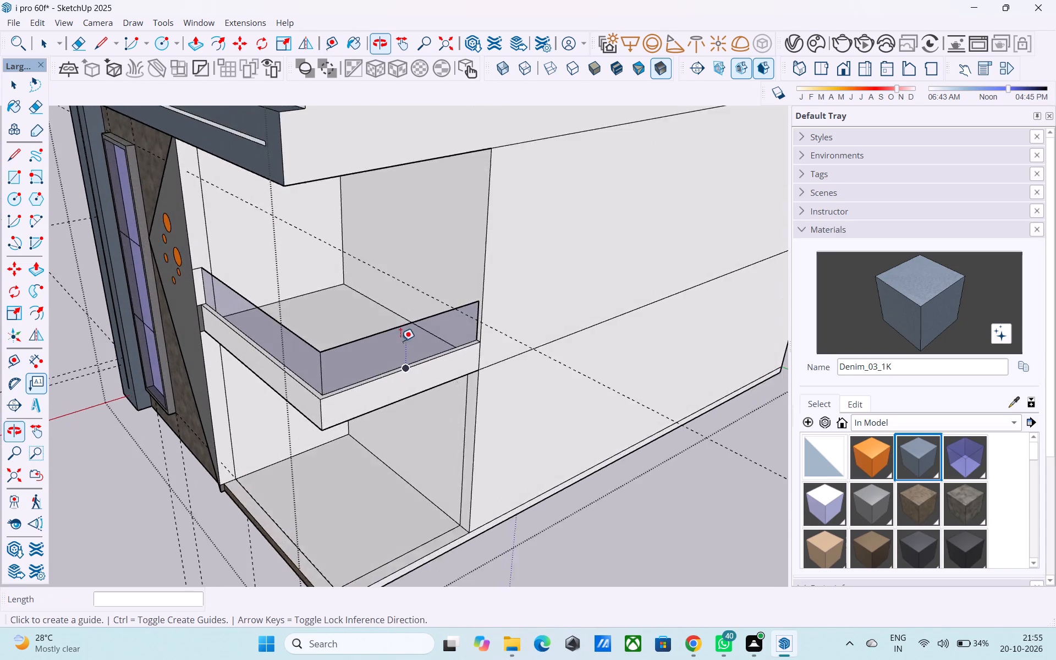
{"action": "scroll", "coordinate": [400, 341], "scroll_direction": "up", "scroll_amount": 8}
{"action": "middle_click_drag", "start_coordinate": [417, 320], "coordinate": [815, 341]}
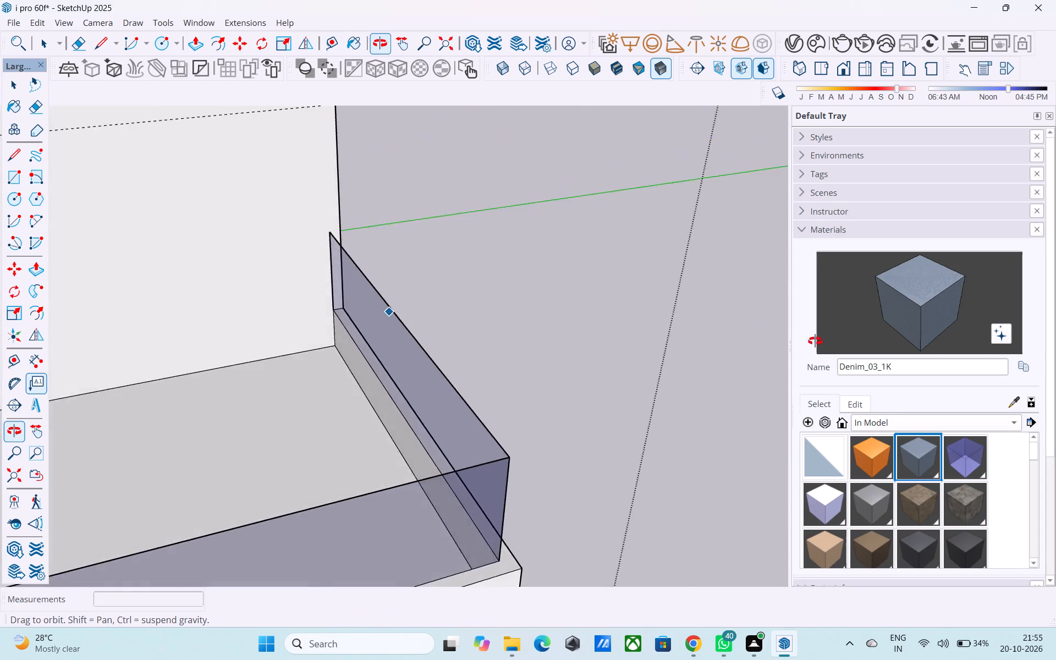
{"action": "middle_click_drag", "start_coordinate": [815, 341], "coordinate": [332, 245]}
Copy the floor-level edge on the balcony-side wall 6" upward from the balcony slab's bottom corner.
{"action": "scroll", "coordinate": [295, 234], "scroll_direction": "down", "scroll_amount": 6}
{"action": "scroll", "coordinate": [436, 310], "scroll_direction": "up", "scroll_amount": 6}
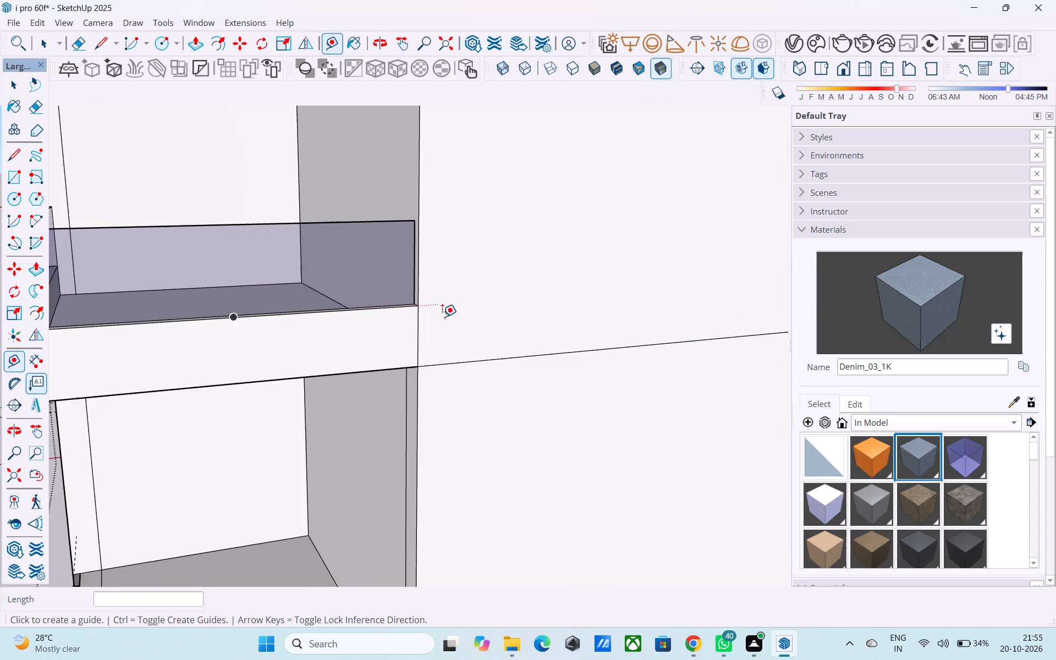
{"action": "scroll", "coordinate": [438, 337], "scroll_direction": "up", "scroll_amount": 2}
{"action": "key", "text": "space"}
{"action": "left_click", "coordinate": [450, 366]}
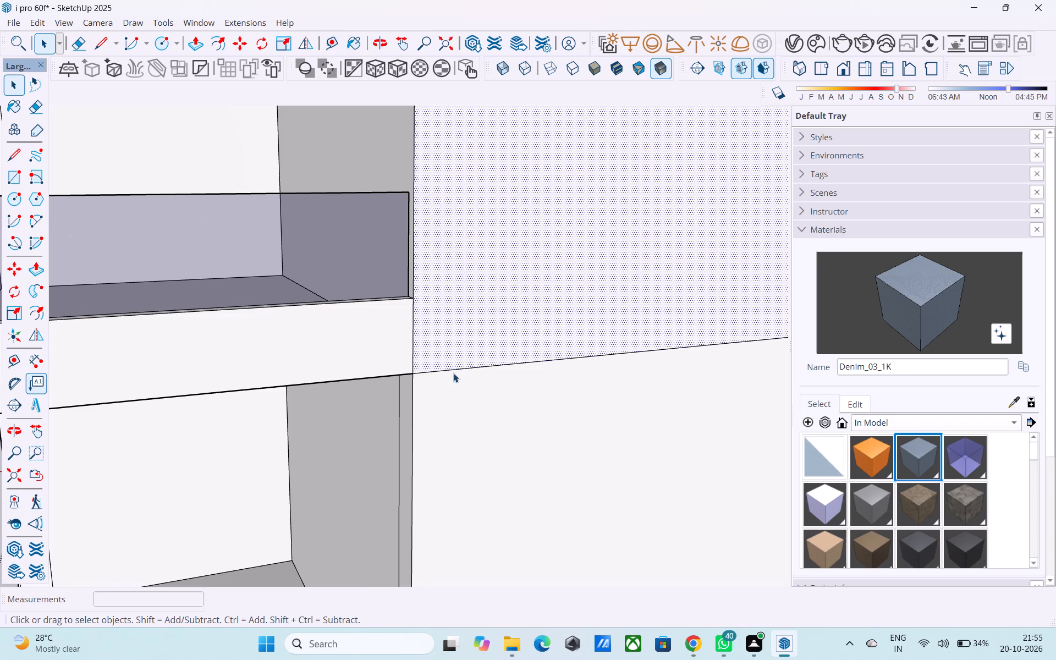
{"action": "left_click", "coordinate": [453, 373]}
{"action": "left_click", "coordinate": [452, 371]}
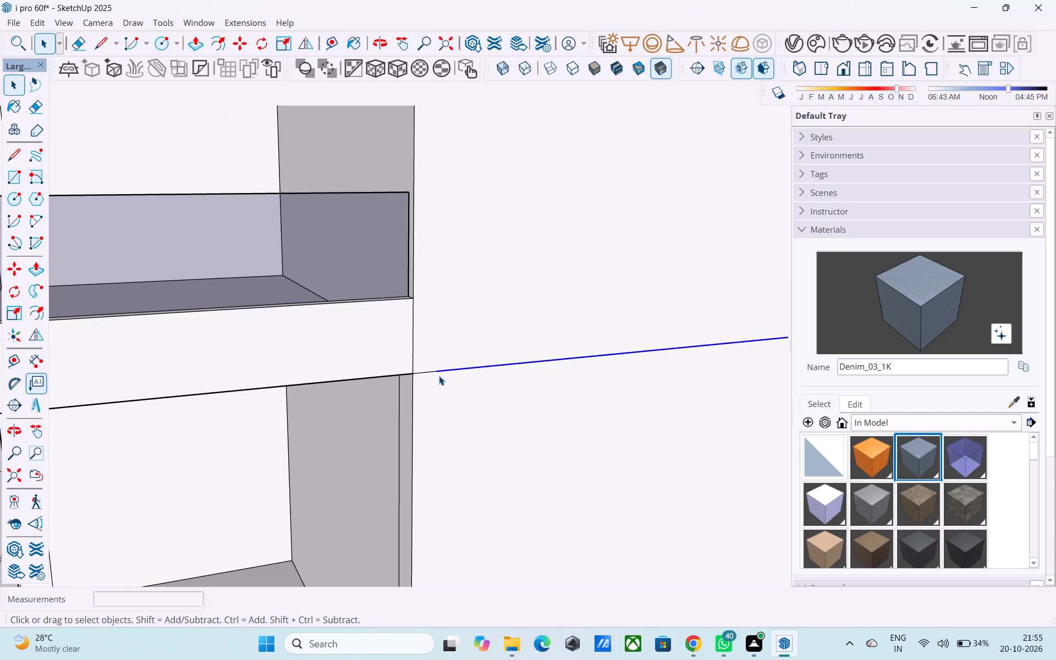
{"action": "scroll", "coordinate": [436, 386], "scroll_direction": "up", "scroll_amount": 4}
{"action": "left_click", "coordinate": [425, 367], "text": "shift"}
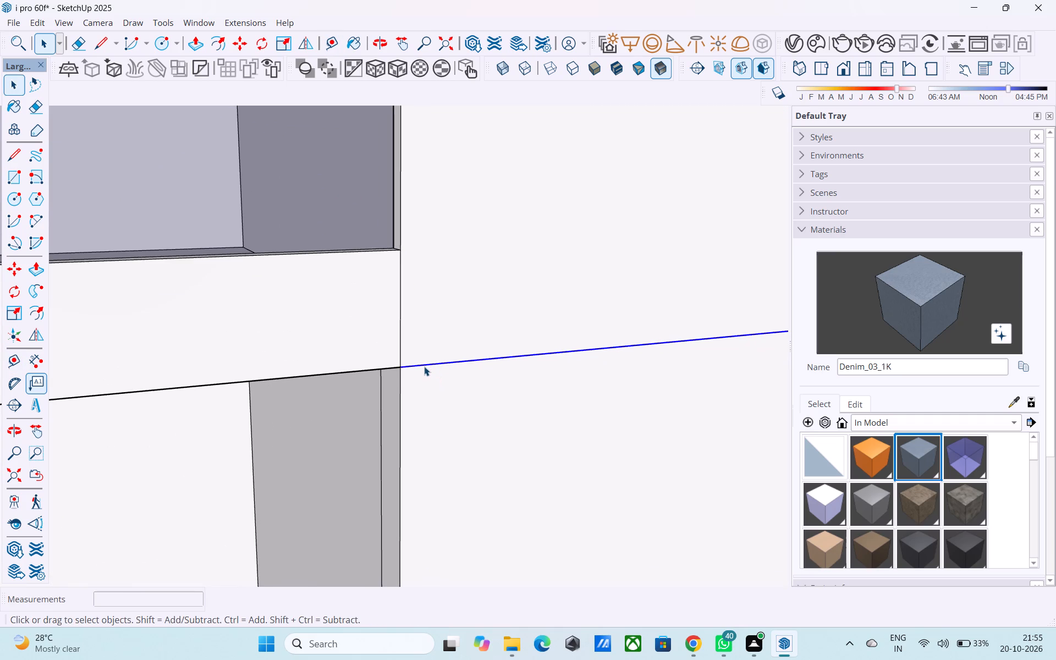
{"action": "key", "text": "m"}
{"action": "left_click", "coordinate": [405, 368]}
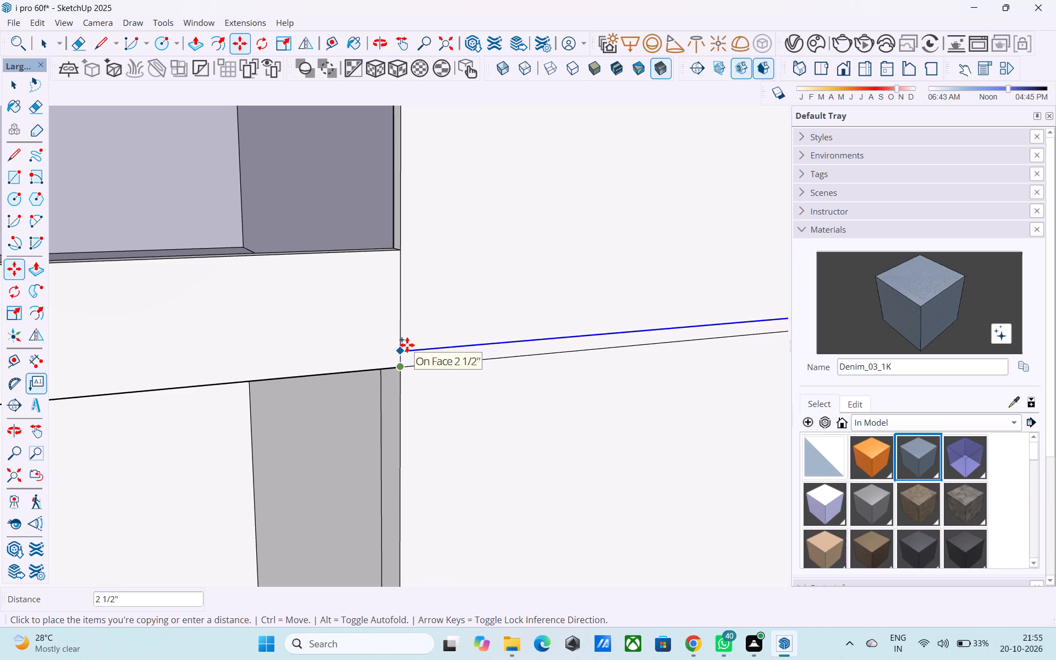
{"action": "type", "text": "6\""}
{"action": "key", "text": "Return"}
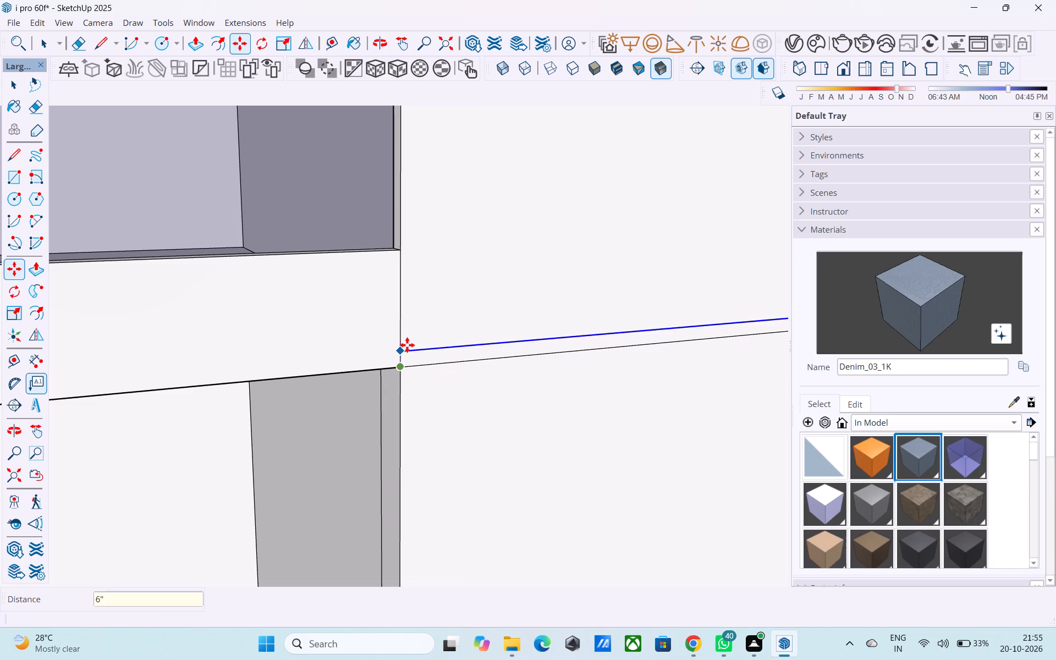
Draw a line from the copied edge's free end to the rear corner of the balcony-side wall.
{"action": "scroll", "coordinate": [403, 326], "scroll_direction": "down", "scroll_amount": 20}
{"action": "scroll", "coordinate": [403, 326], "scroll_direction": "down", "scroll_amount": 3}
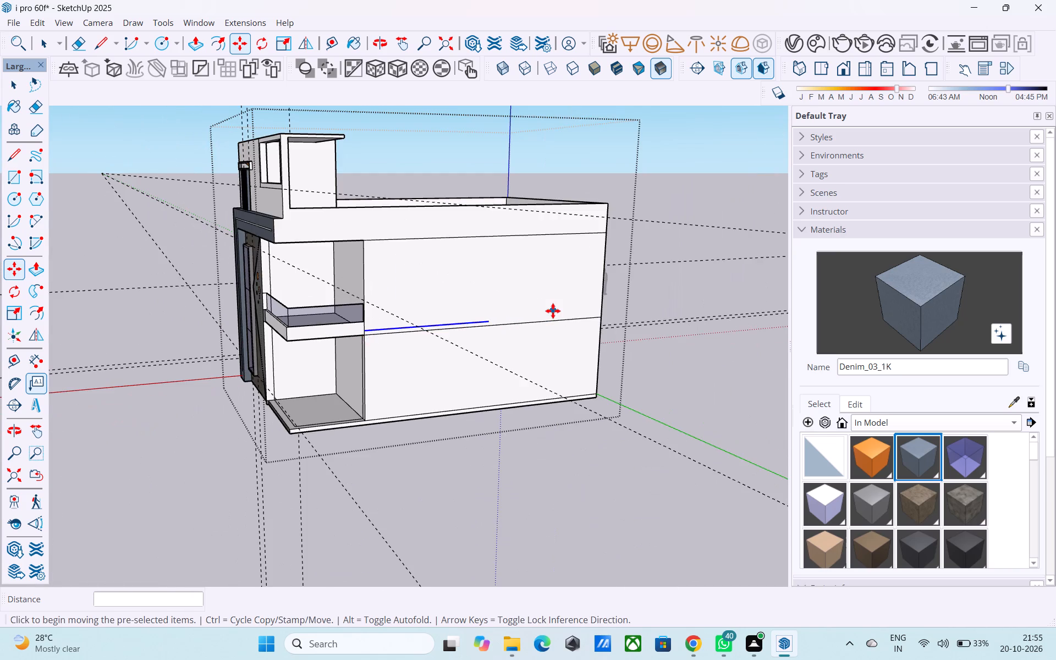
{"action": "scroll", "coordinate": [554, 311], "scroll_direction": "up", "scroll_amount": 5}
{"action": "key", "text": "l"}
{"action": "left_click", "coordinate": [443, 326]}
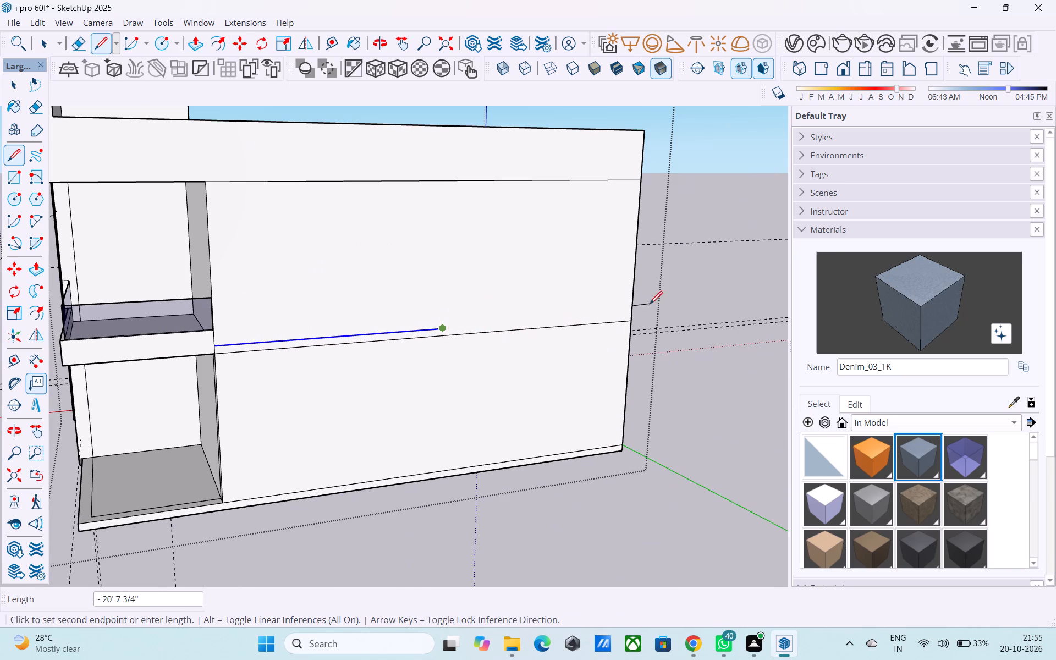
{"action": "left_click", "coordinate": [631, 312]}
{"action": "scroll", "coordinate": [631, 312], "scroll_direction": "down", "scroll_amount": 4}
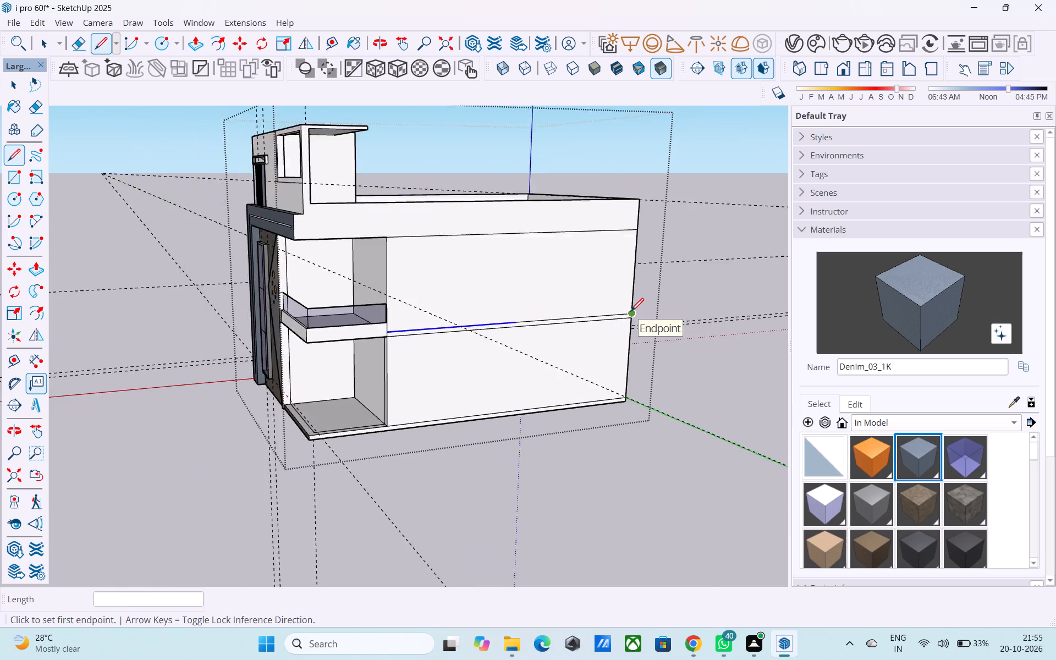
Draw a line across the full rear wall, continuing the upper floor-band line from corner to corner.
{"action": "scroll", "coordinate": [631, 312], "scroll_direction": "down", "scroll_amount": 5}
{"action": "middle_click_drag", "start_coordinate": [631, 312], "coordinate": [246, 322]}
{"action": "scroll", "coordinate": [246, 322], "scroll_direction": "up", "scroll_amount": 14}
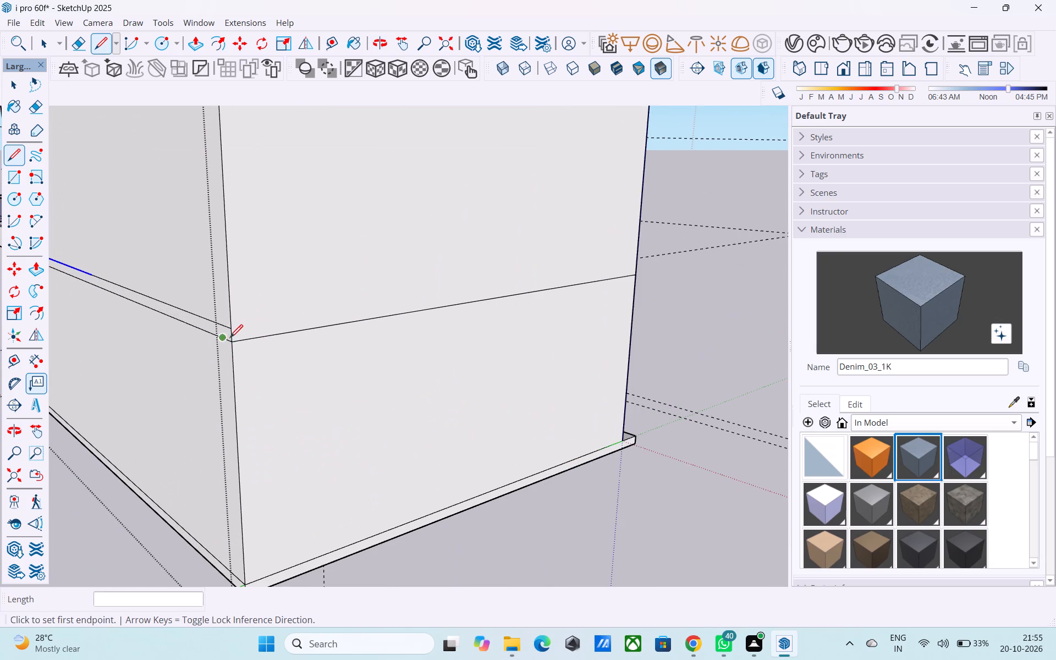
{"action": "left_click", "coordinate": [231, 333]}
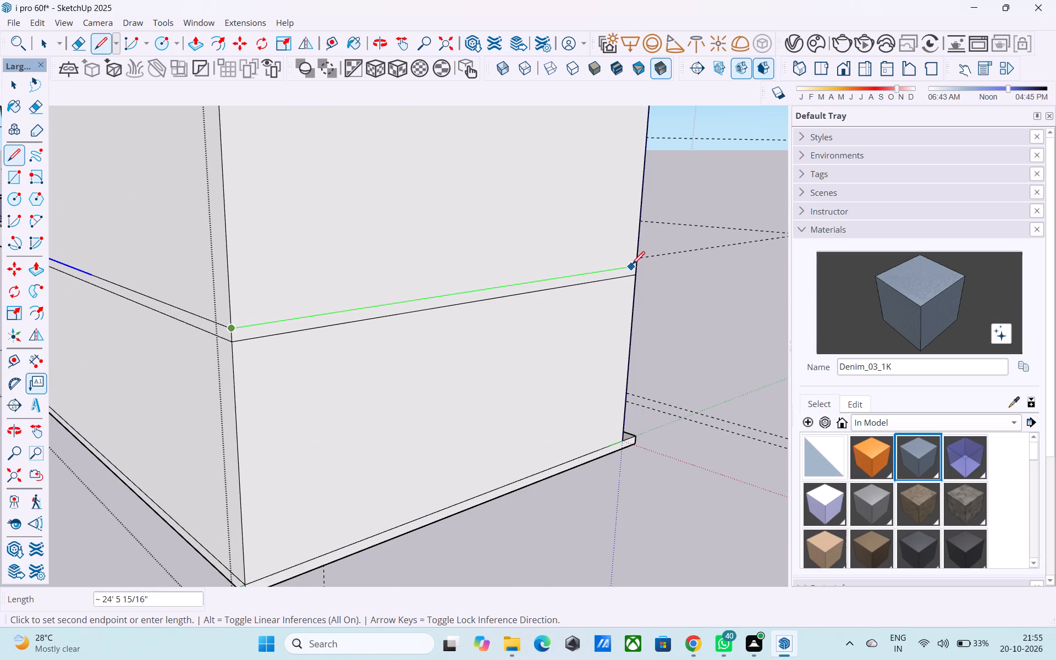
{"action": "left_click", "coordinate": [636, 264]}
Draw the upper floor-band line along the other long side wall, from the rear corner to the denim section.
{"action": "middle_click_drag", "start_coordinate": [628, 264], "coordinate": [360, 291]}
{"action": "scroll", "coordinate": [638, 243], "scroll_direction": "down", "scroll_amount": 4}
{"action": "middle_click_drag", "start_coordinate": [640, 248], "coordinate": [430, 279]}
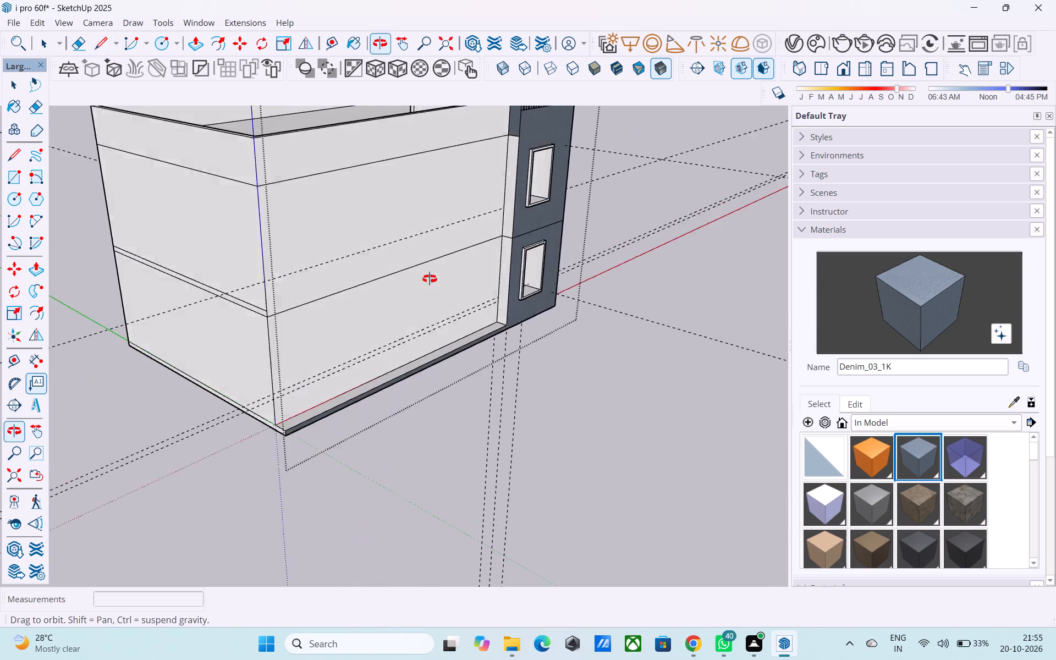
{"action": "middle_click_drag", "start_coordinate": [430, 279], "coordinate": [383, 284]}
{"action": "scroll", "coordinate": [265, 307], "scroll_direction": "up", "scroll_amount": 7}
{"action": "left_click", "coordinate": [185, 289]}
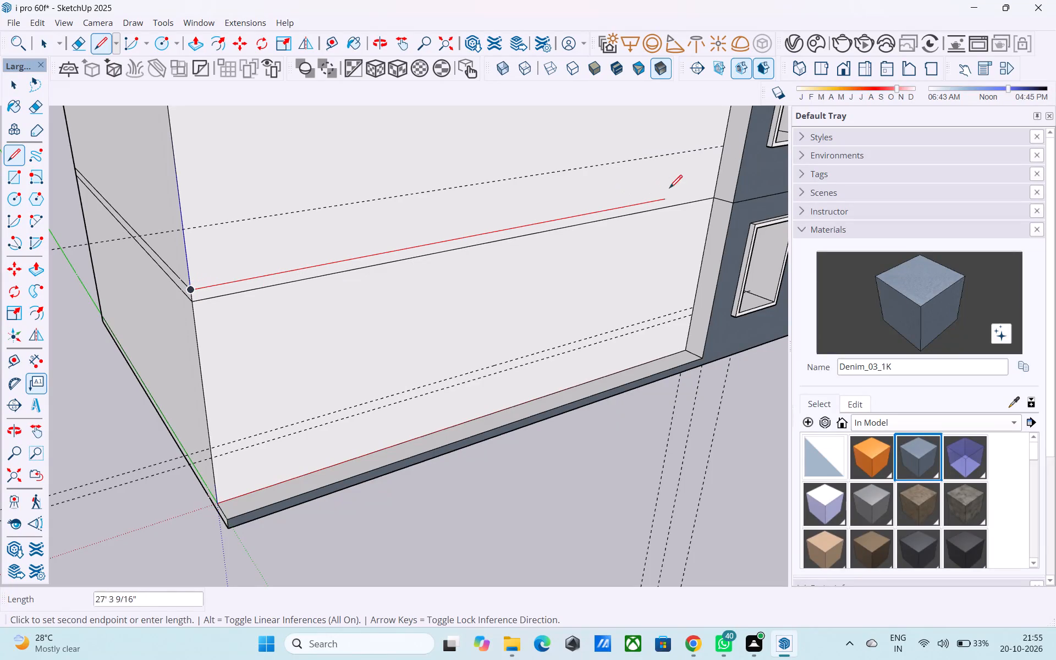
{"action": "left_click", "coordinate": [718, 190]}
Place a guide 3' above the upper floor-band line on the long white side wall.
{"action": "scroll", "coordinate": [712, 256], "scroll_direction": "down", "scroll_amount": 7}
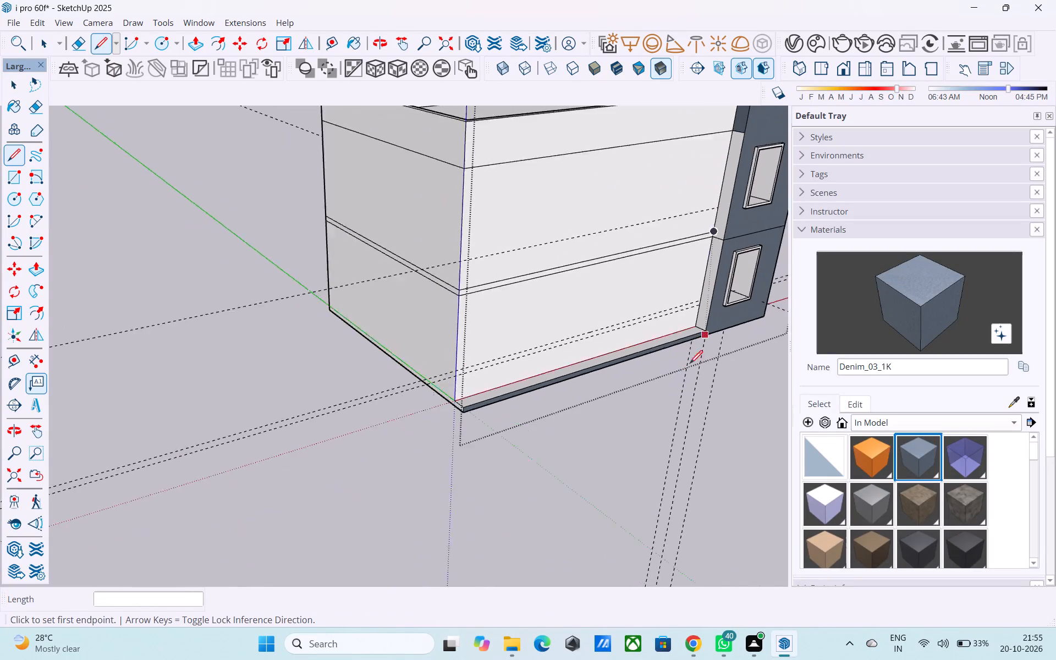
{"action": "scroll", "coordinate": [690, 365], "scroll_direction": "down", "scroll_amount": 1}
{"action": "middle_click_drag", "start_coordinate": [667, 394], "coordinate": [522, 361]}
{"action": "middle_click_drag", "start_coordinate": [603, 271], "coordinate": [550, 386]}
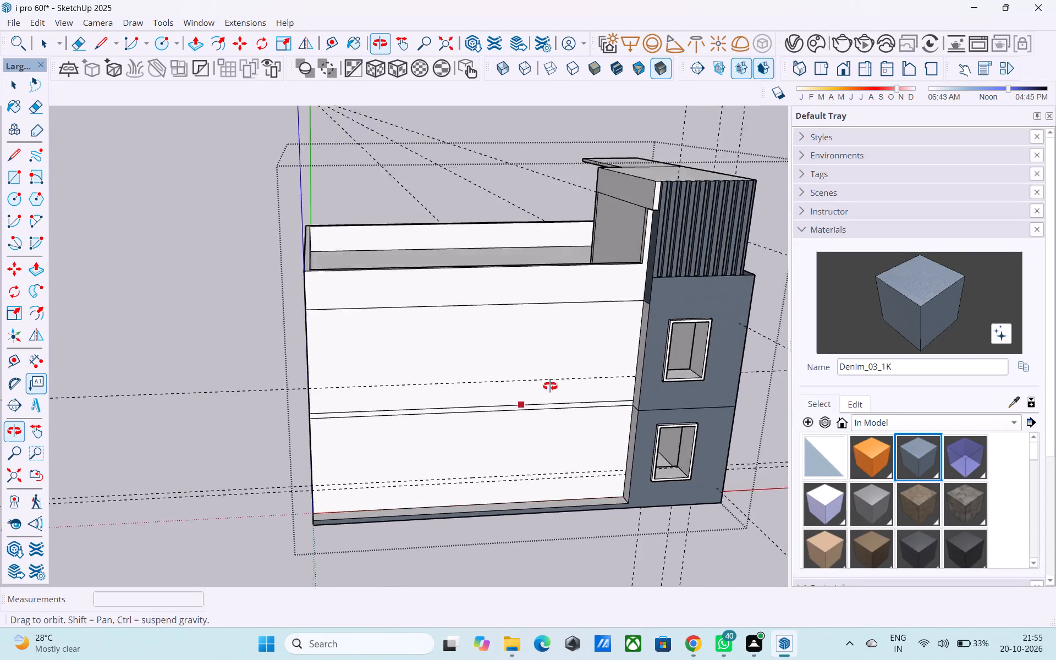
{"action": "middle_click_drag", "start_coordinate": [550, 386], "coordinate": [591, 353]}
{"action": "scroll", "coordinate": [529, 375], "scroll_direction": "up", "scroll_amount": 5}
{"action": "key", "text": "space"}
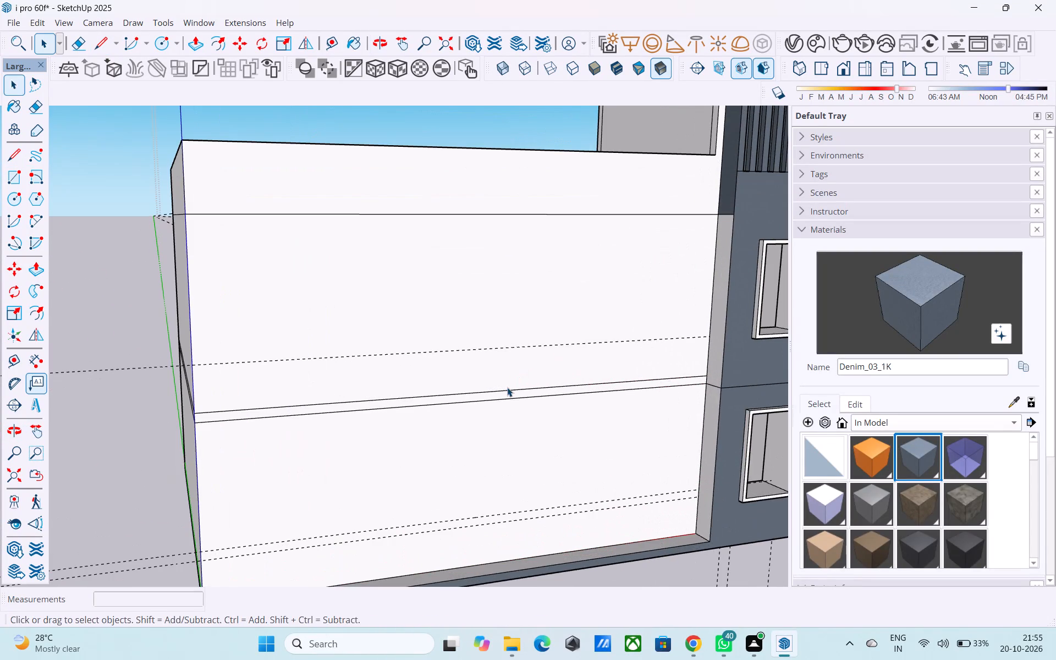
{"action": "type", "text": "t"}
{"action": "scroll", "coordinate": [507, 387], "scroll_direction": "up", "scroll_amount": 4}
{"action": "left_click", "coordinate": [507, 387]}
{"action": "key", "text": "t"}
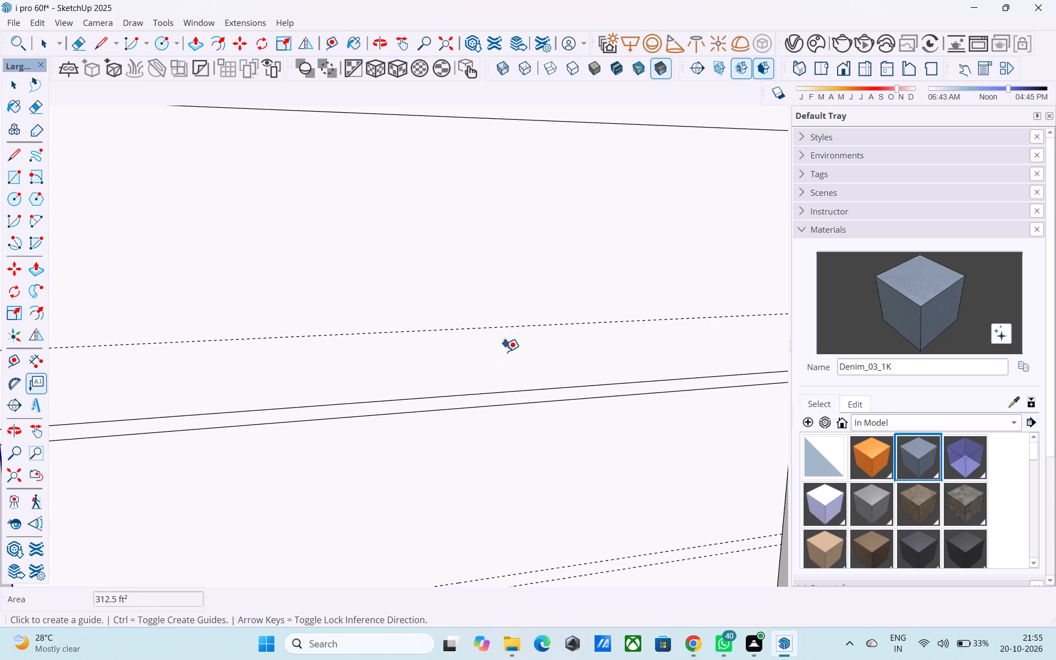
{"action": "left_click", "coordinate": [464, 393]}
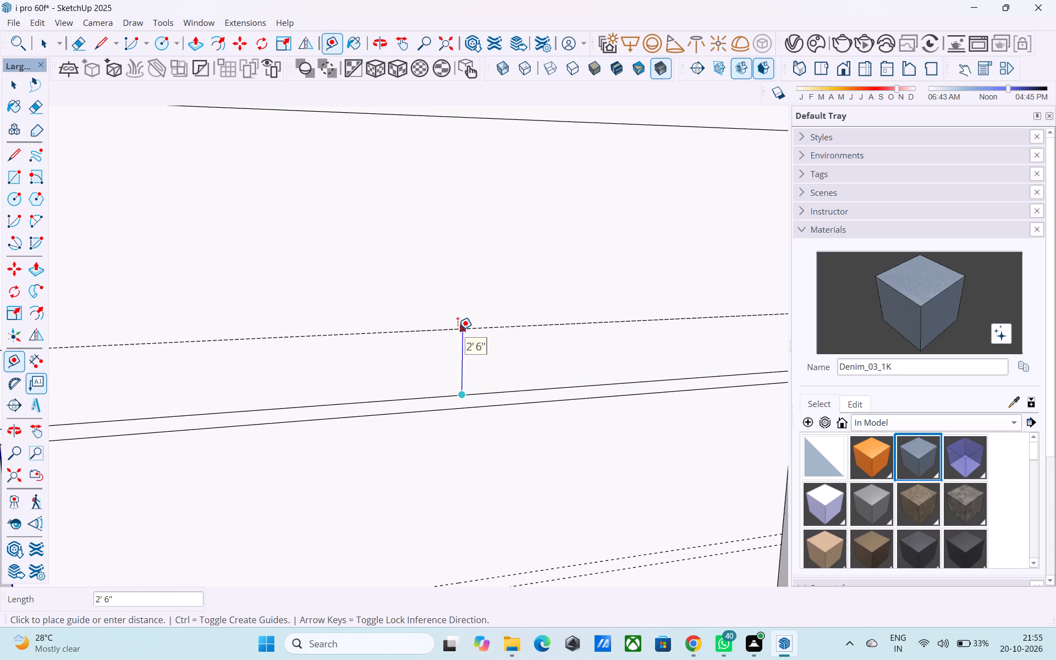
{"action": "type", "text": "3'"}
{"action": "key", "text": "Return"}
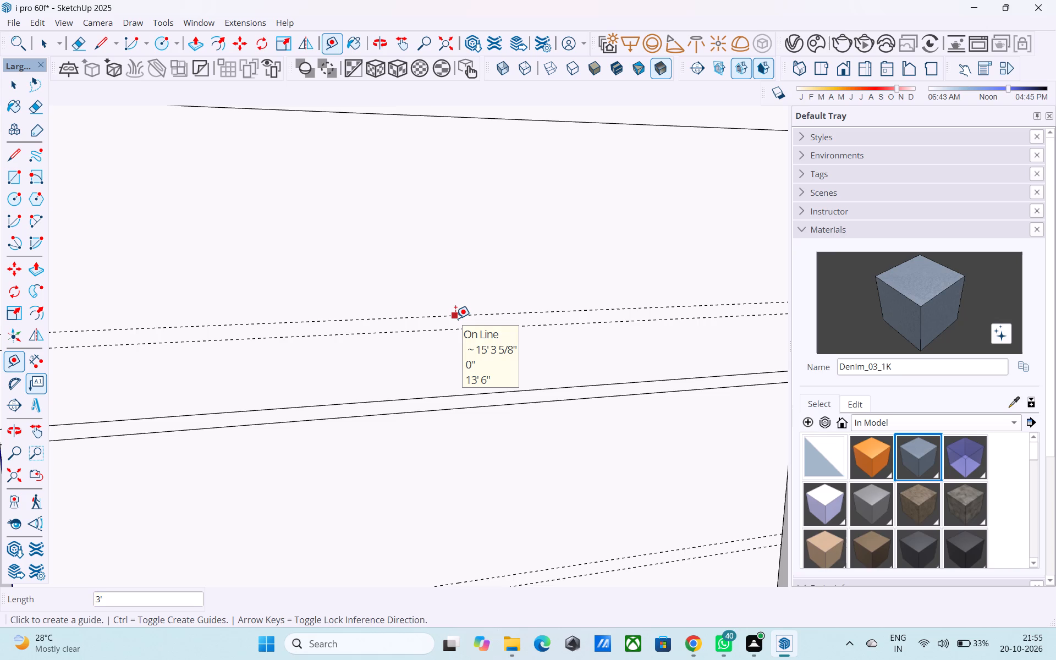
{"action": "scroll", "coordinate": [455, 318], "scroll_direction": "down", "scroll_amount": 4}
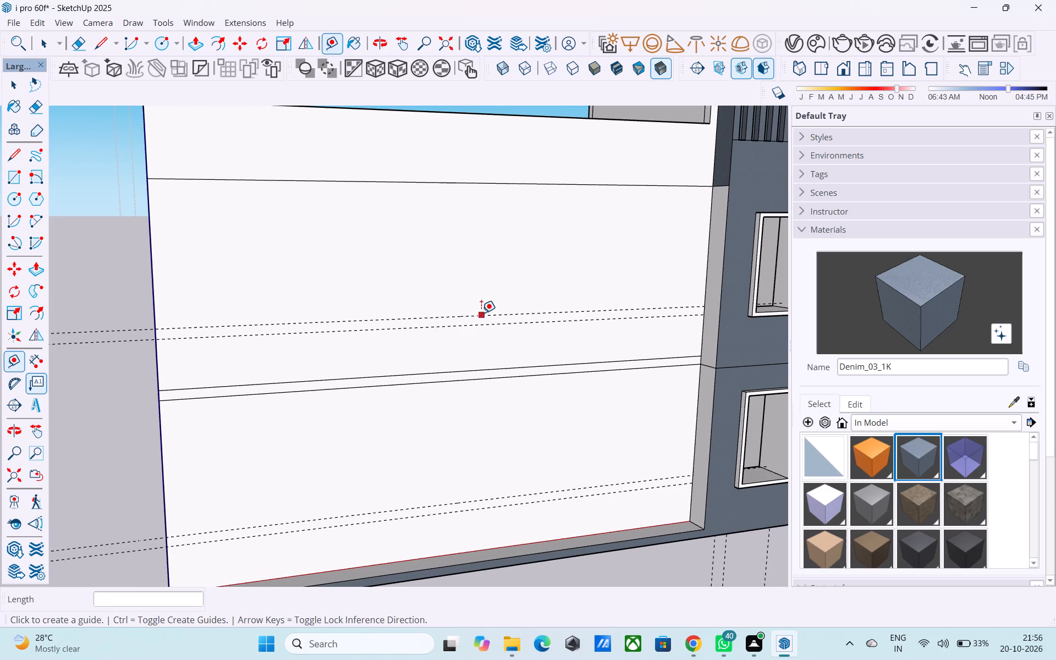
{"action": "scroll", "coordinate": [481, 313], "scroll_direction": "down", "scroll_amount": 3}
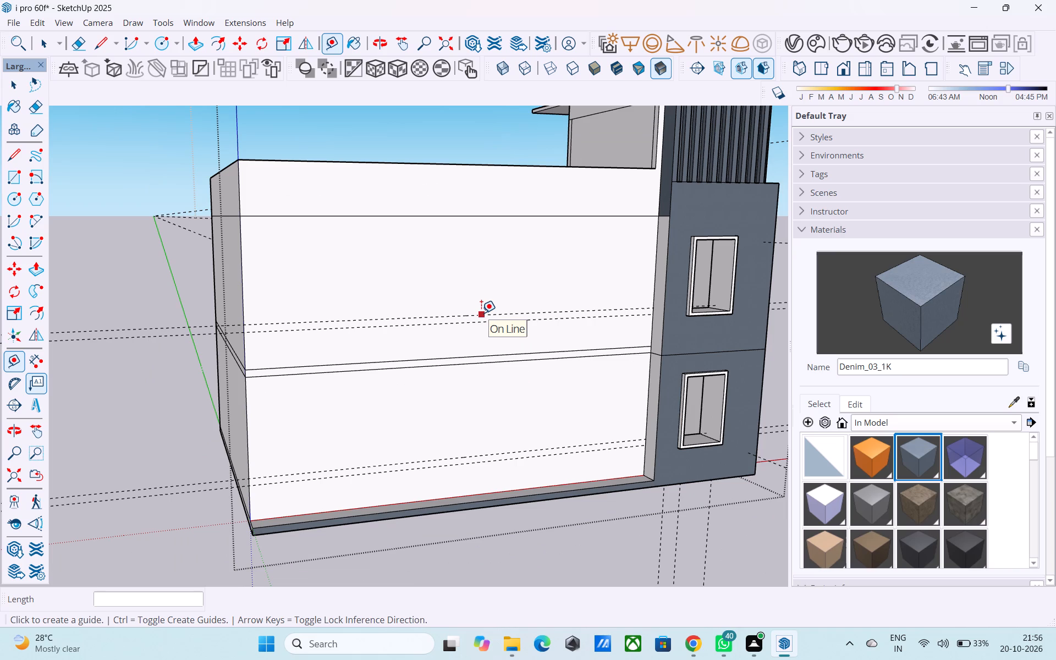
Erase the lower guide of each closely spaced guide pair on the long white side wall.
{"action": "scroll", "coordinate": [481, 313], "scroll_direction": "down", "scroll_amount": 4}
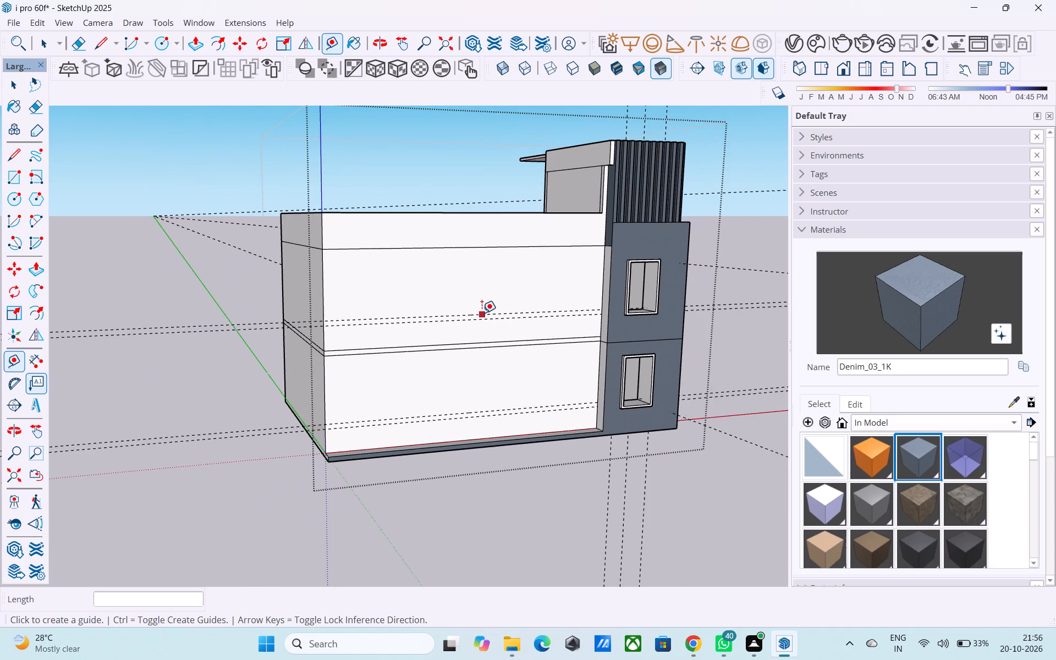
{"action": "scroll", "coordinate": [482, 313], "scroll_direction": "down", "scroll_amount": 3}
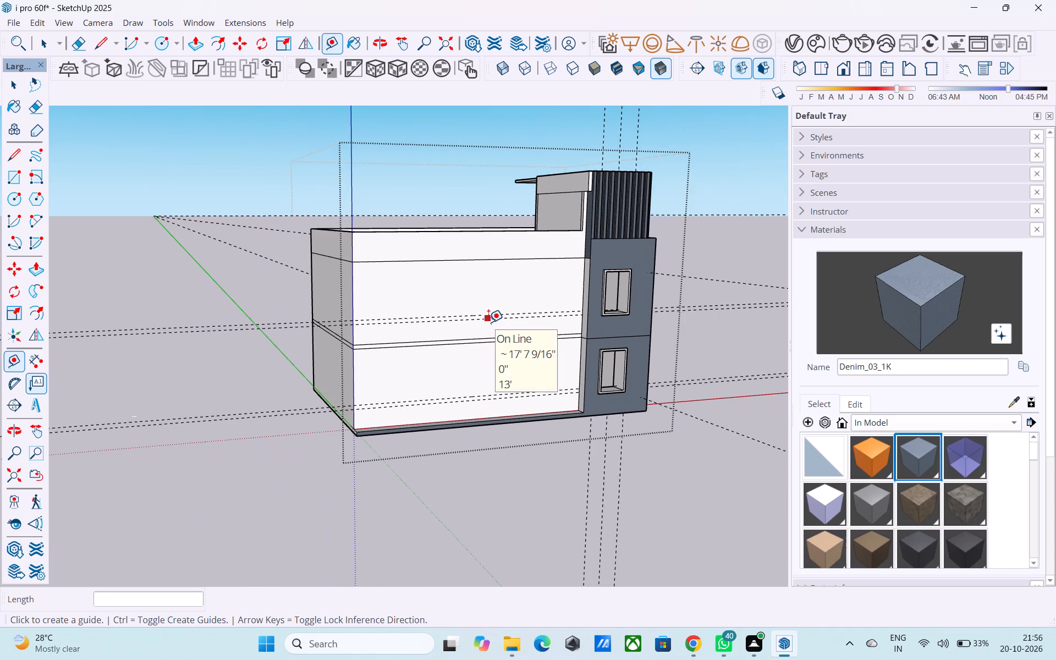
{"action": "scroll", "coordinate": [488, 322], "scroll_direction": "down", "scroll_amount": 4}
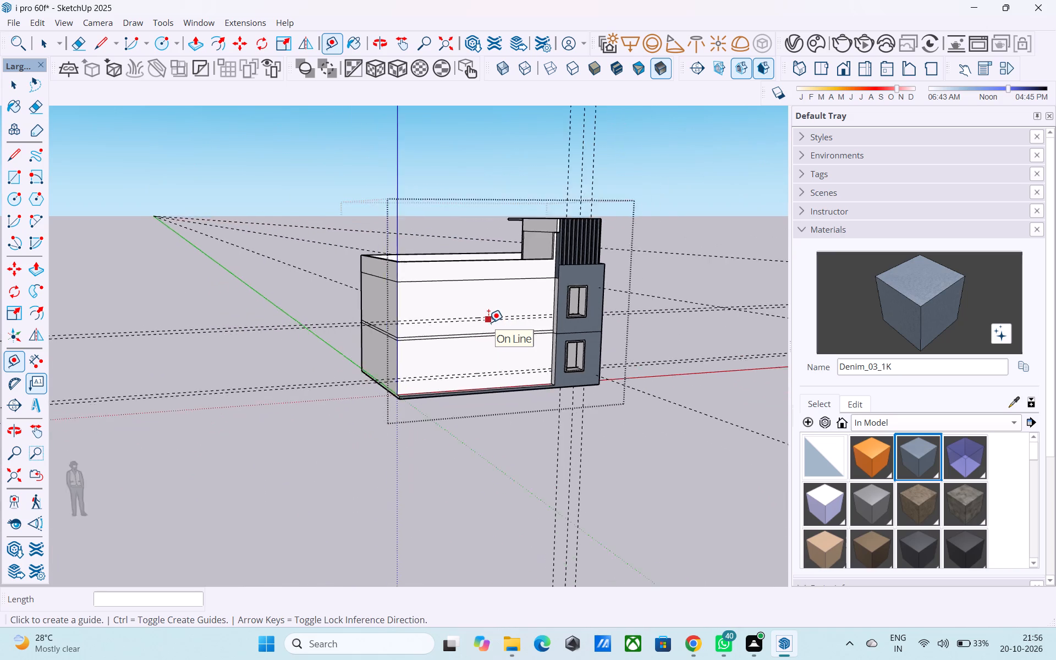
{"action": "middle_click_drag", "start_coordinate": [485, 325], "coordinate": [494, 383]}
{"action": "scroll", "coordinate": [481, 339], "scroll_direction": "up", "scroll_amount": 12}
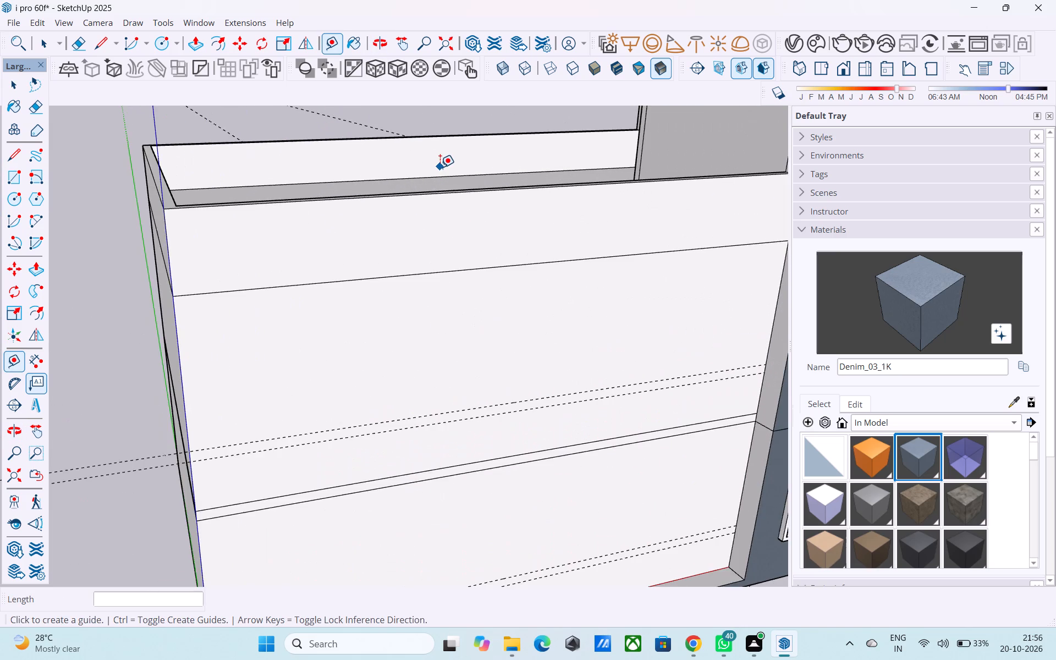
{"action": "scroll", "coordinate": [440, 167], "scroll_direction": "down", "scroll_amount": 1}
{"action": "key", "text": "e"}
{"action": "scroll", "coordinate": [501, 383], "scroll_direction": "up", "scroll_amount": 5}
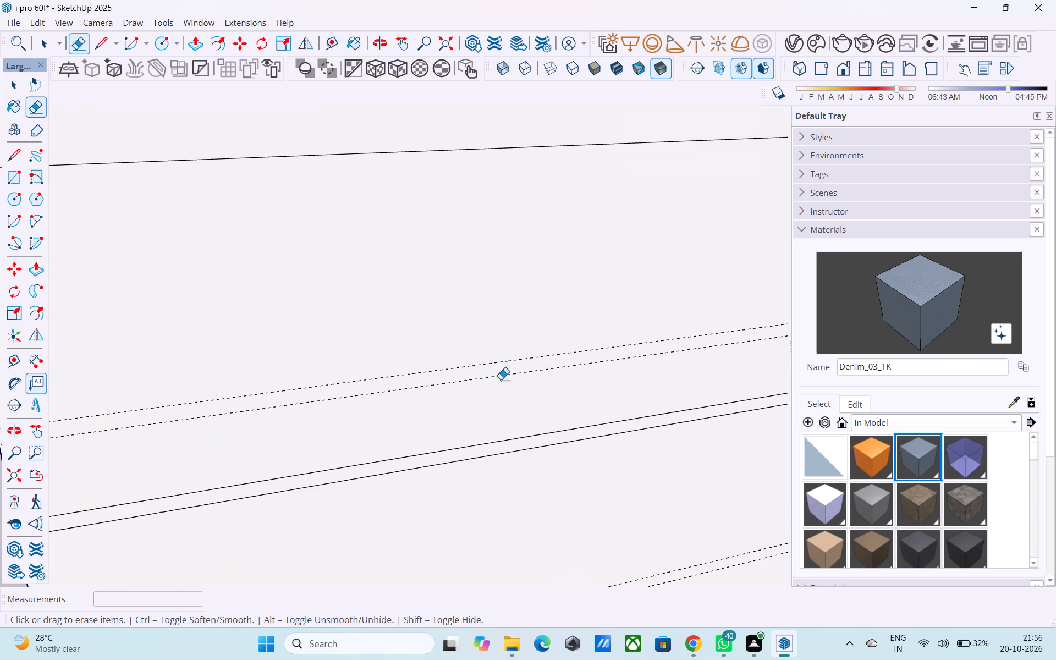
{"action": "left_click", "coordinate": [498, 377]}
{"action": "scroll", "coordinate": [468, 239], "scroll_direction": "down", "scroll_amount": 11}
{"action": "scroll", "coordinate": [508, 400], "scroll_direction": "up", "scroll_amount": 10}
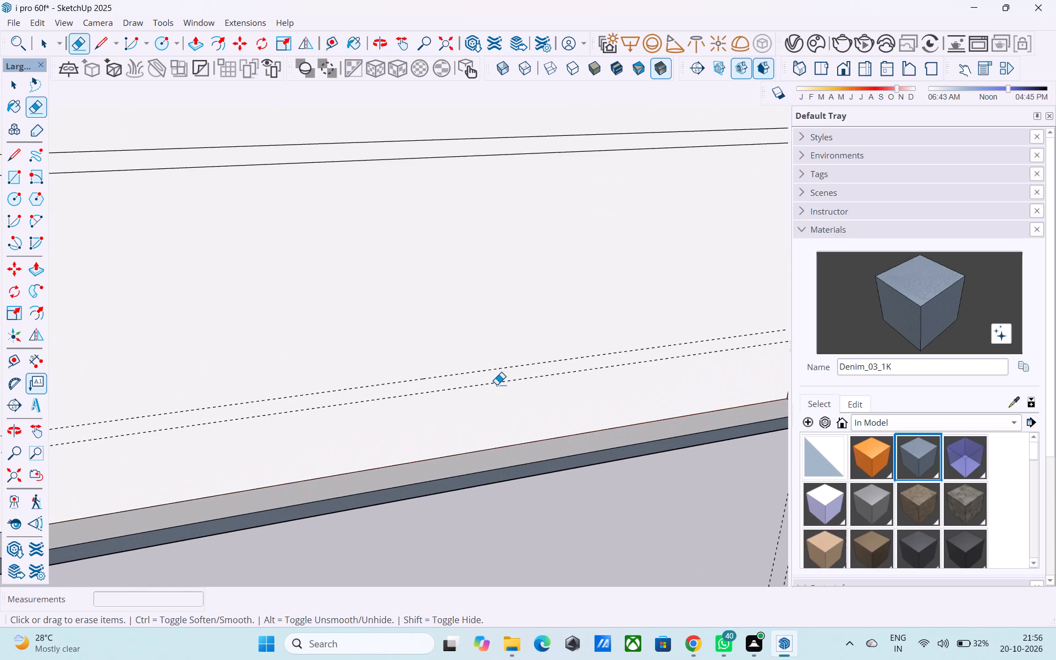
{"action": "left_click", "coordinate": [497, 384]}
Examine the building's long side wall and rear wall from several angles.
{"action": "scroll", "coordinate": [498, 386], "scroll_direction": "down", "scroll_amount": 13}
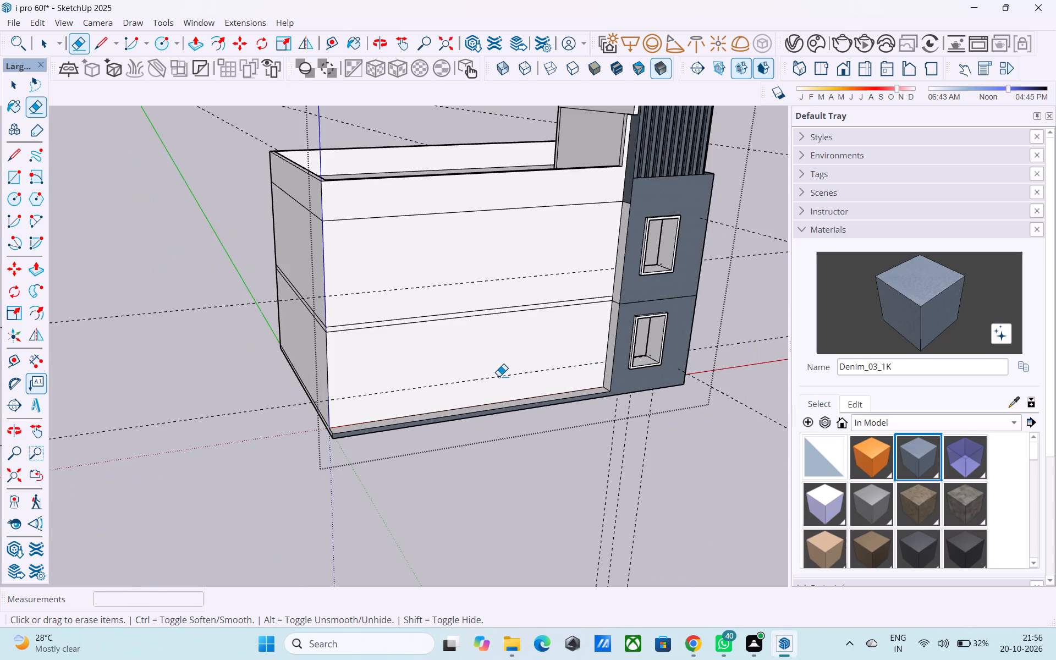
{"action": "scroll", "coordinate": [499, 376], "scroll_direction": "down", "scroll_amount": 3}
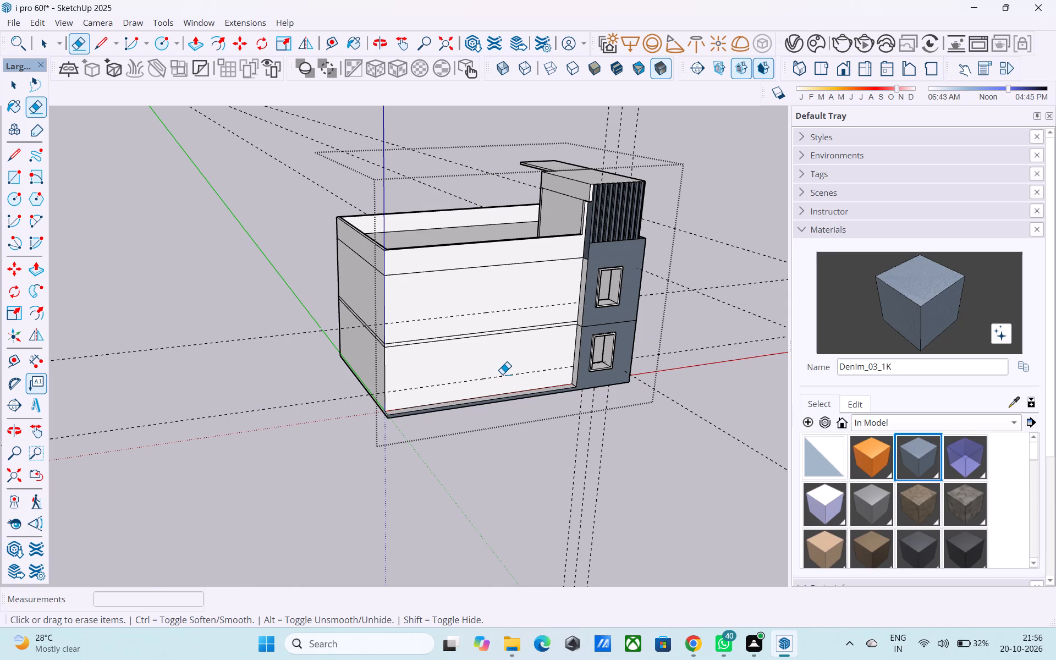
{"action": "scroll", "coordinate": [502, 374], "scroll_direction": "down", "scroll_amount": 3}
{"action": "middle_click_drag", "start_coordinate": [502, 374], "coordinate": [496, 356]}
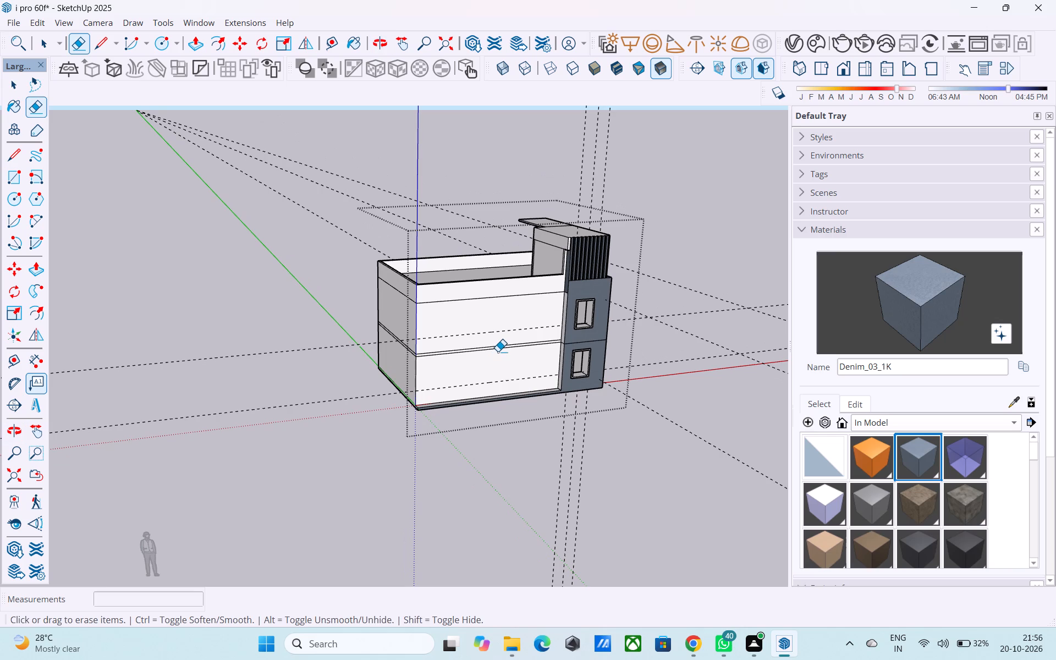
{"action": "middle_click_drag", "start_coordinate": [498, 351], "coordinate": [514, 350]}
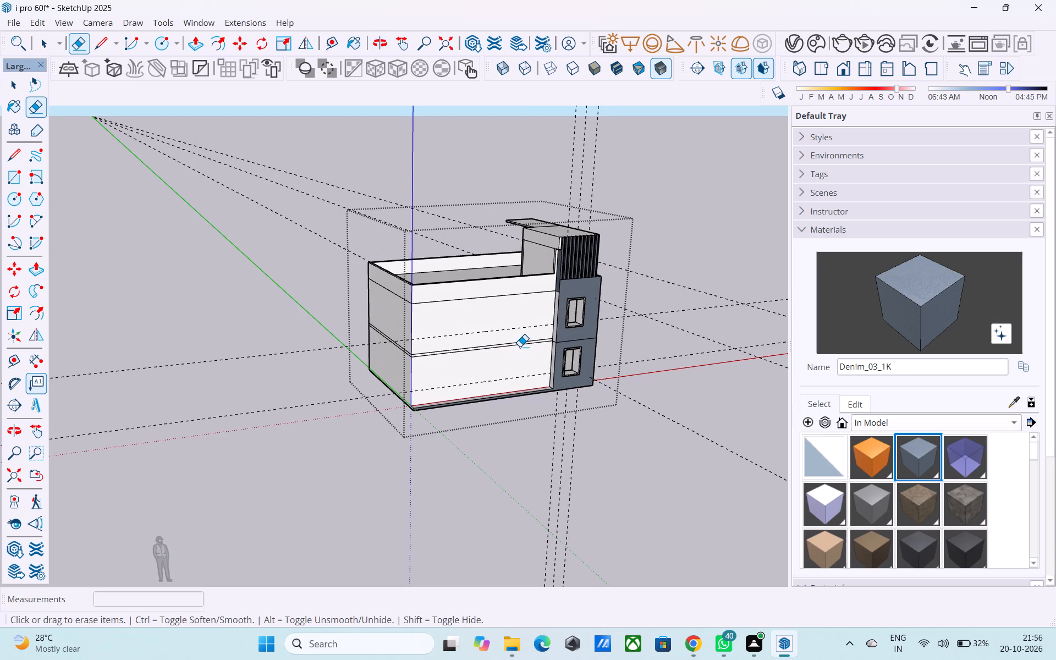
{"action": "middle_click_drag", "start_coordinate": [520, 345], "coordinate": [536, 334]}
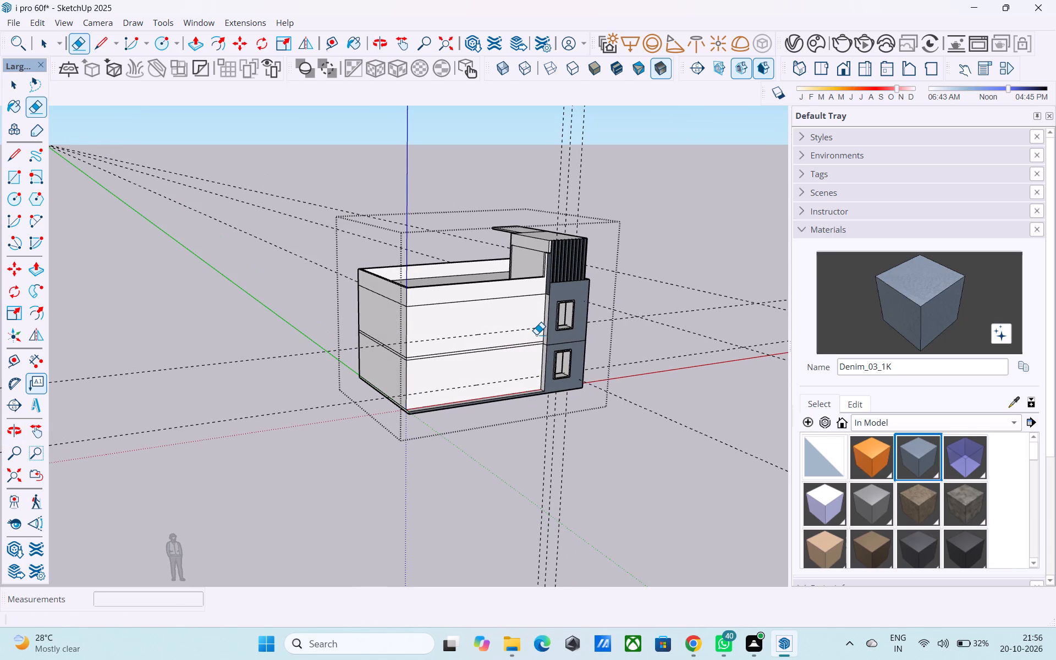
{"action": "scroll", "coordinate": [538, 335], "scroll_direction": "down", "scroll_amount": 4}
{"action": "middle_click_drag", "start_coordinate": [538, 335], "coordinate": [495, 334]}
{"action": "scroll", "coordinate": [493, 333], "scroll_direction": "up", "scroll_amount": 5}
{"action": "scroll", "coordinate": [383, 342], "scroll_direction": "down", "scroll_amount": 2}
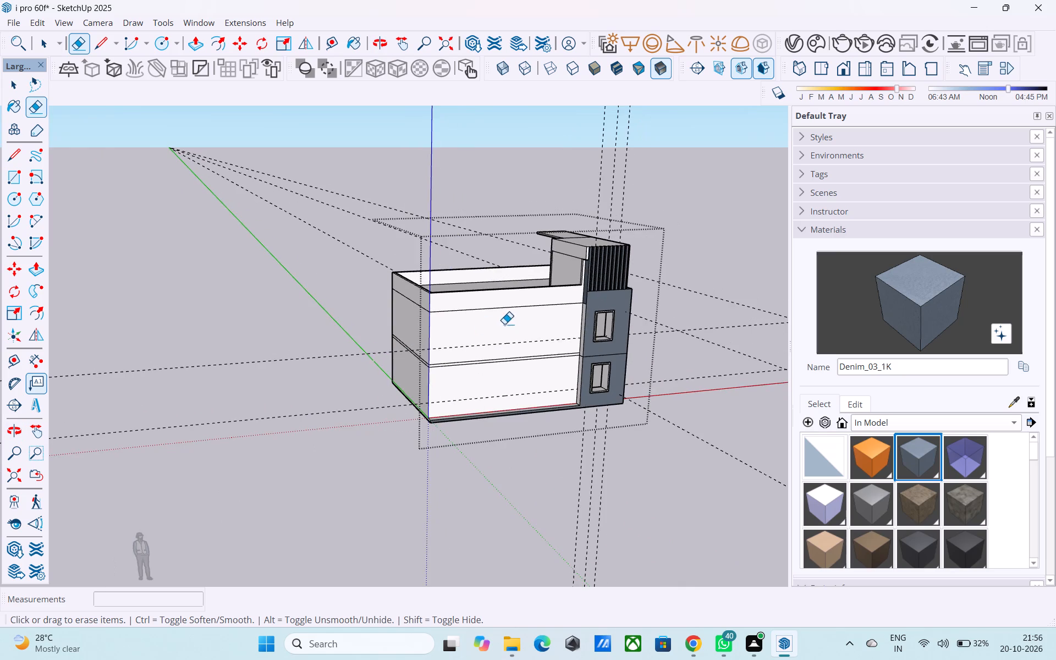
{"action": "scroll", "coordinate": [527, 322], "scroll_direction": "up", "scroll_amount": 5}
{"action": "scroll", "coordinate": [346, 301], "scroll_direction": "down", "scroll_amount": 3}
{"action": "middle_click_drag", "start_coordinate": [462, 342], "coordinate": [716, 325]}
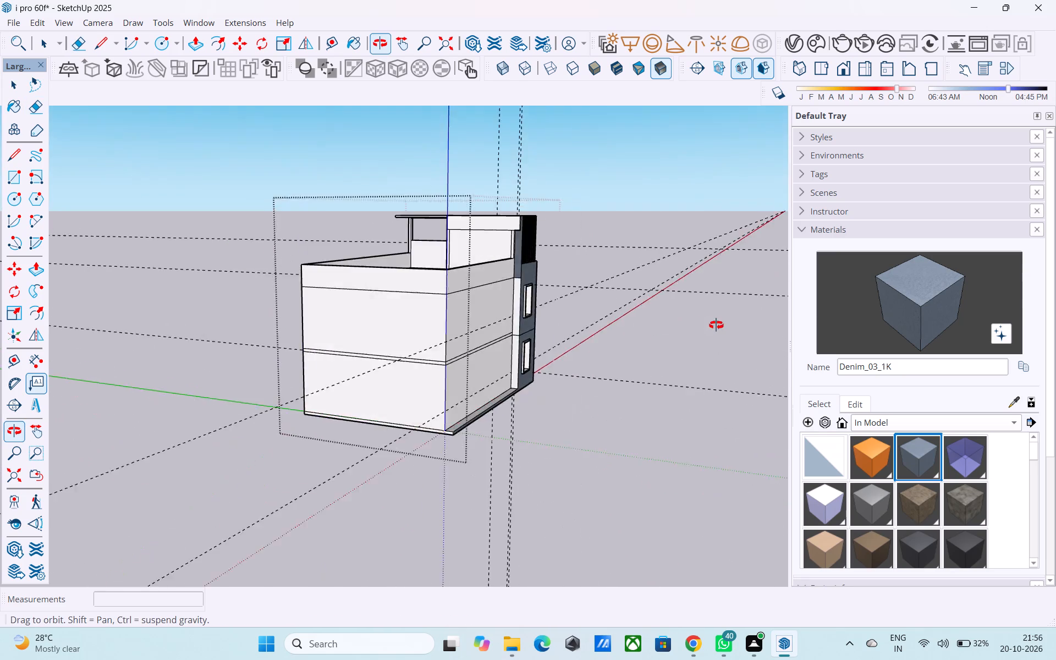
{"action": "middle_click_drag", "start_coordinate": [716, 325], "coordinate": [442, 335]}
{"action": "scroll", "coordinate": [428, 351], "scroll_direction": "up", "scroll_amount": 8}
{"action": "middle_click_drag", "start_coordinate": [387, 425], "coordinate": [302, 364]}
{"action": "scroll", "coordinate": [302, 355], "scroll_direction": "down", "scroll_amount": 5}
{"action": "middle_click_drag", "start_coordinate": [328, 375], "coordinate": [332, 387]}
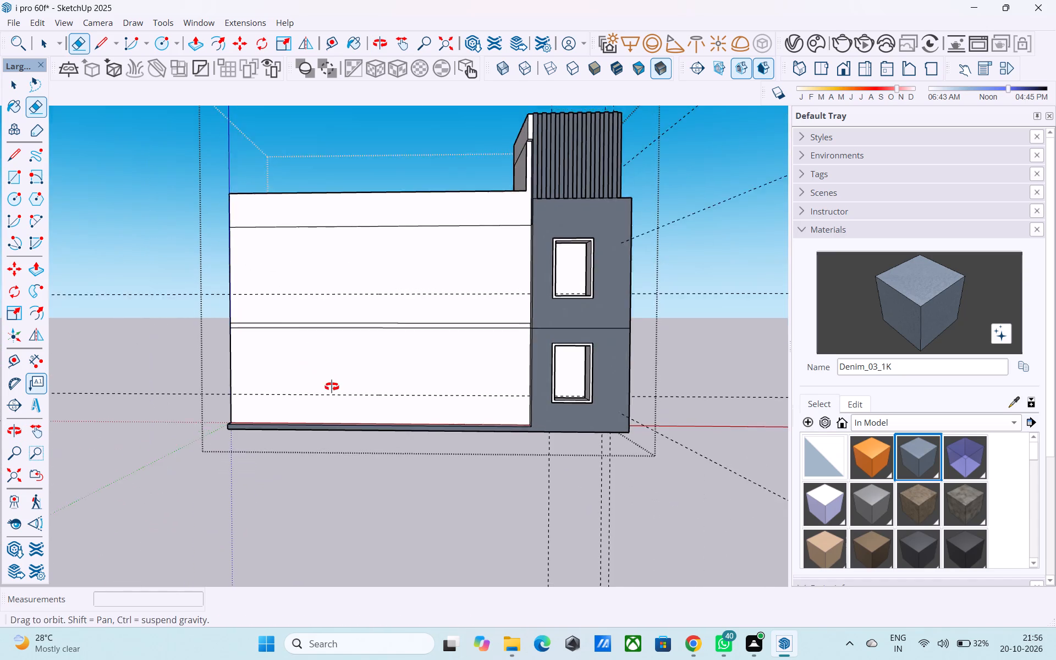
{"action": "middle_click_drag", "start_coordinate": [332, 387], "coordinate": [326, 399]}
{"action": "scroll", "coordinate": [327, 398], "scroll_direction": "down", "scroll_amount": 1}
{"action": "middle_click_drag", "start_coordinate": [327, 397], "coordinate": [352, 391]}
{"action": "middle_click_drag", "start_coordinate": [381, 380], "coordinate": [384, 393]}
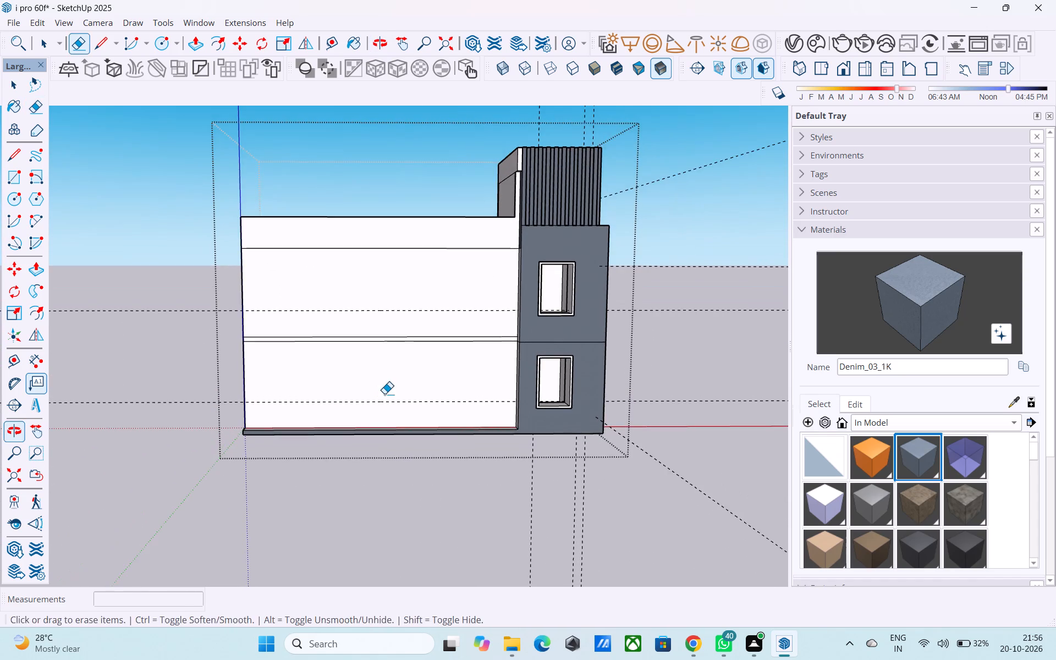
{"action": "middle_click_drag", "start_coordinate": [383, 394], "coordinate": [364, 384]}
{"action": "scroll", "coordinate": [367, 381], "scroll_direction": "up", "scroll_amount": 3}
Place a guide 4' above the existing guide on each storey of the long white side wall.
{"action": "key", "text": "t"}
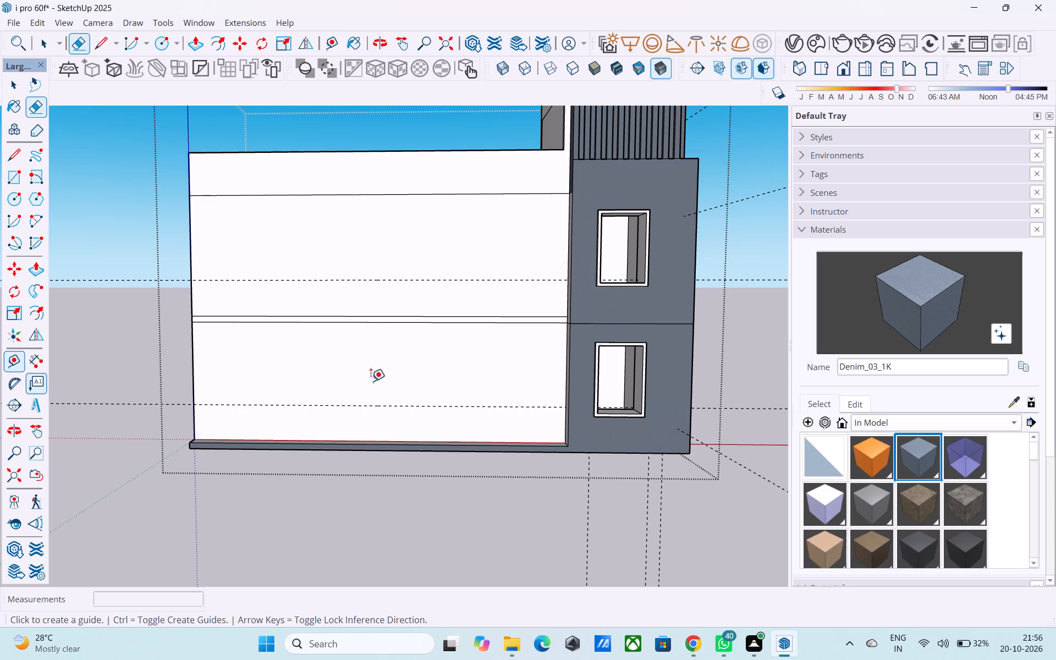
{"action": "left_click", "coordinate": [386, 408]}
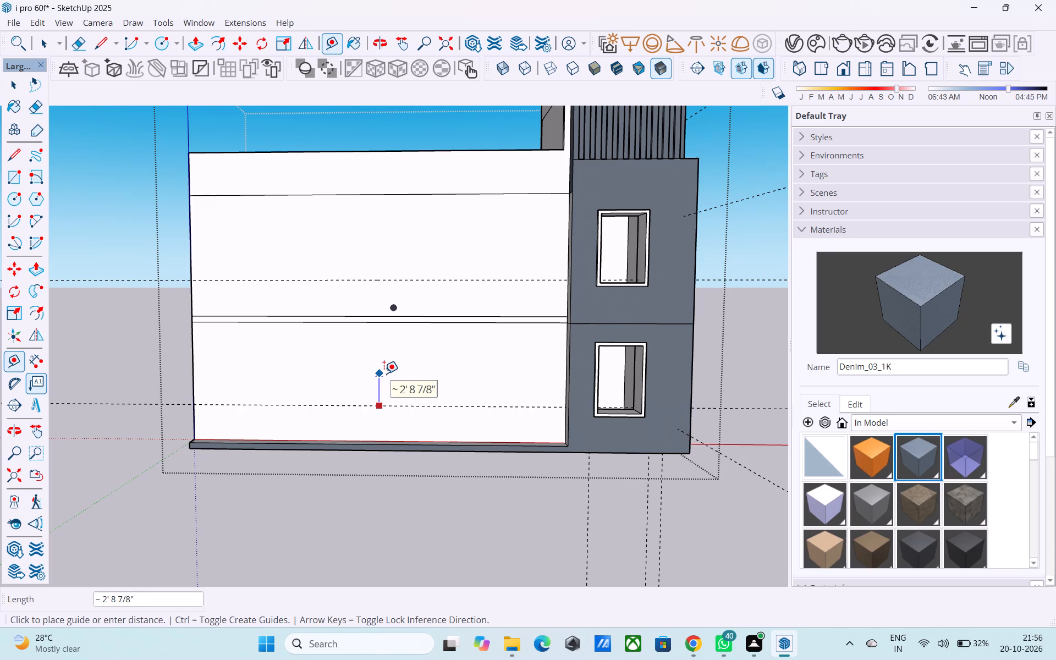
{"action": "key", "text": "t"}
{"action": "left_click", "coordinate": [408, 404]}
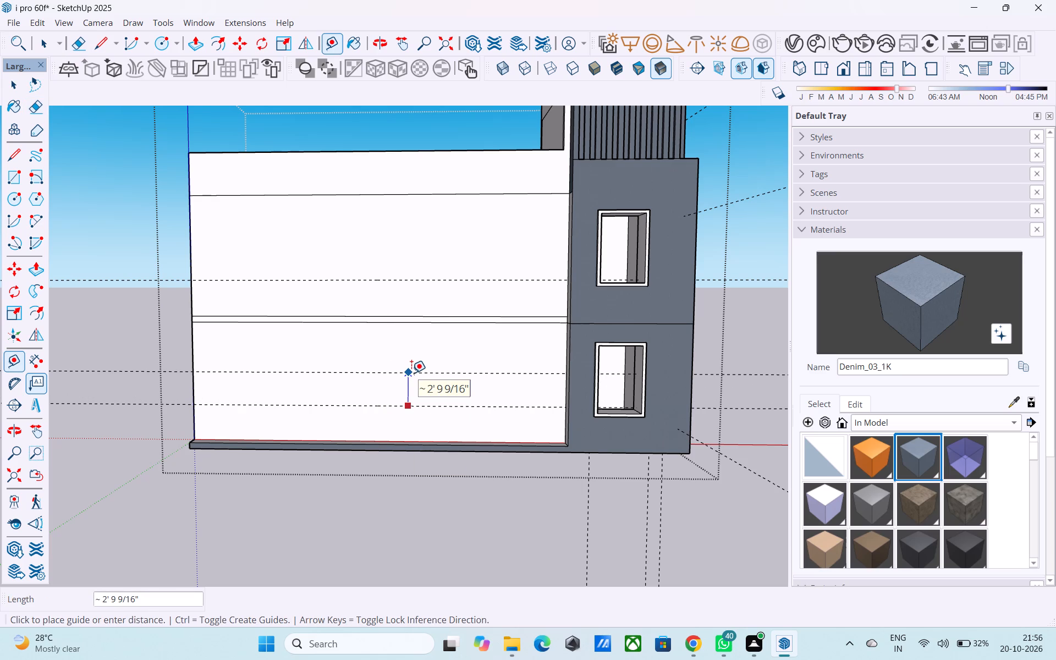
{"action": "type", "text": "4'"}
{"action": "key", "text": "Return"}
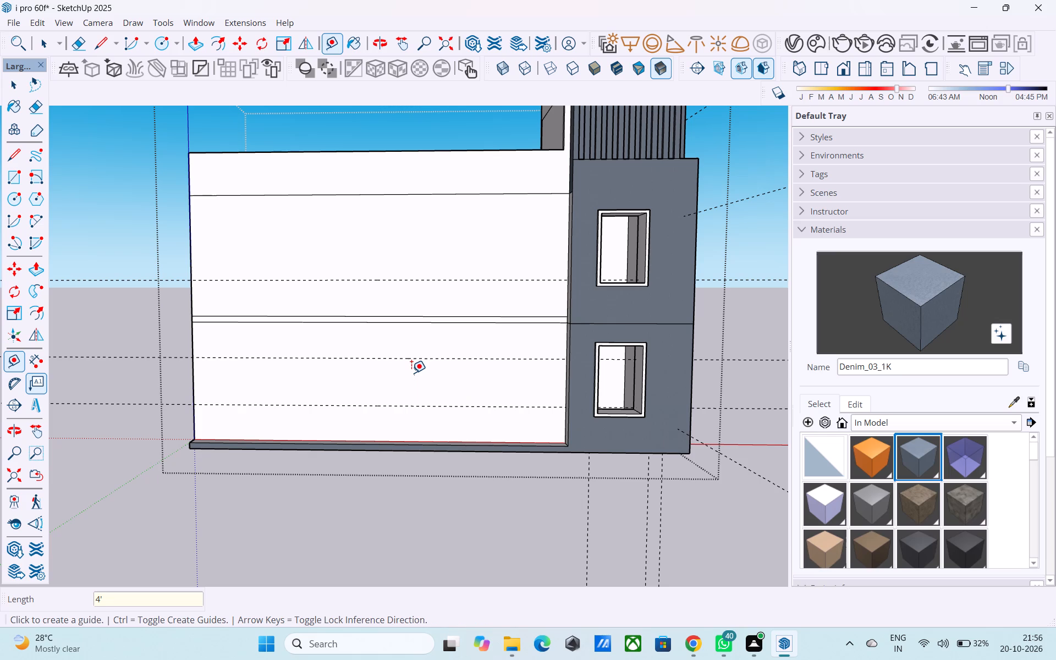
{"action": "left_click", "coordinate": [398, 281]}
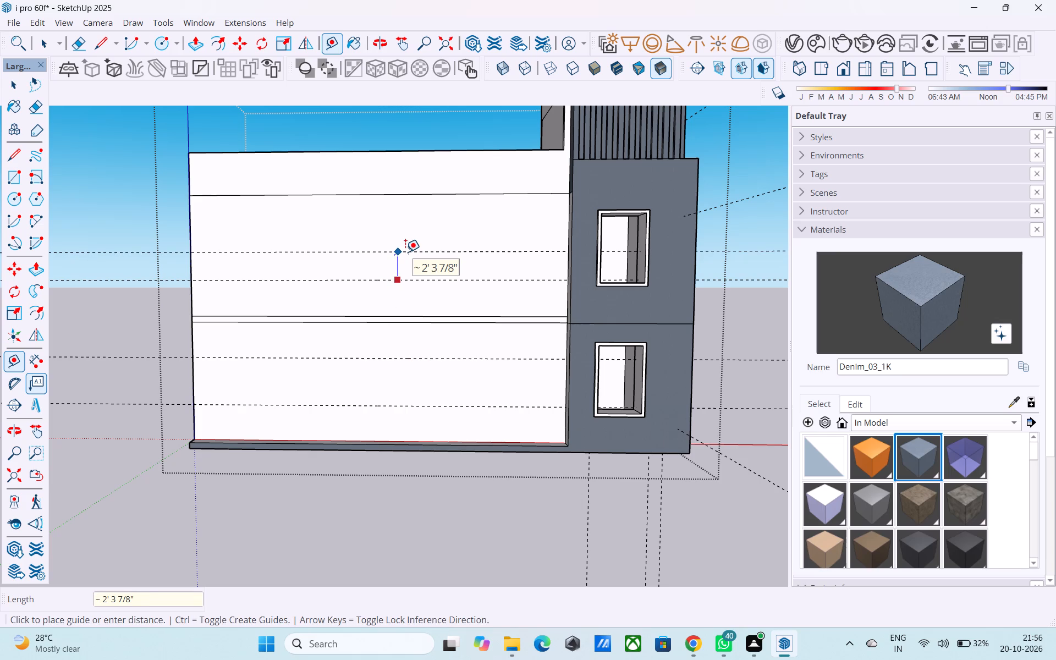
{"action": "type", "text": "4'"}
{"action": "key", "text": "Return"}
{"action": "key", "text": "space"}
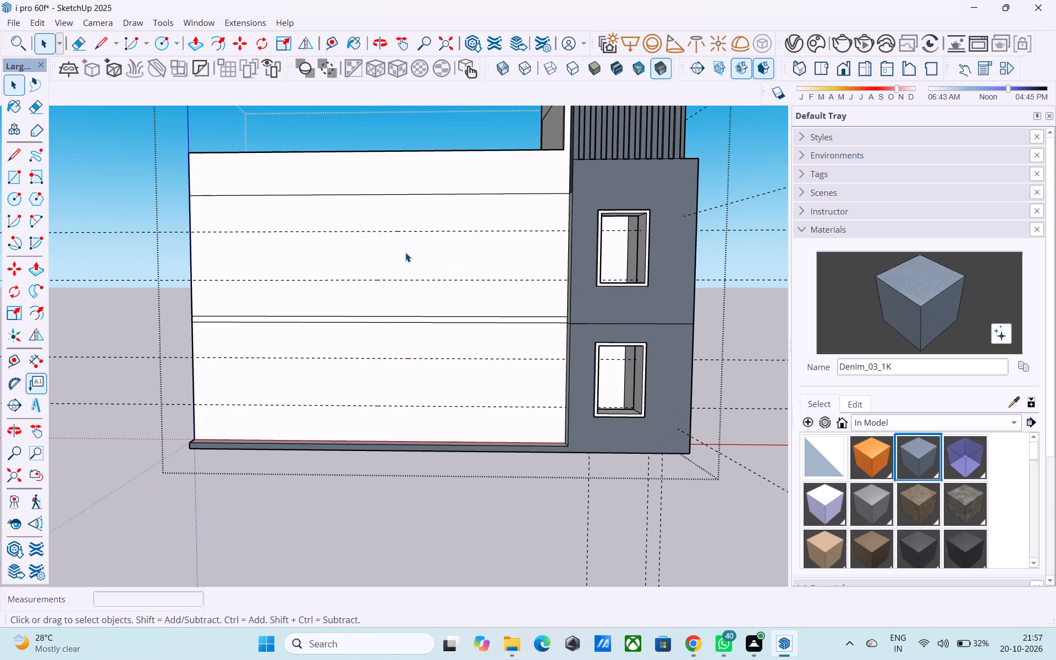
Draw a 3' line from mid-wall toward the rear corner along the ground storey's upper guide on the white side wall.
{"action": "scroll", "coordinate": [400, 260], "scroll_direction": "down", "scroll_amount": 2}
{"action": "left_click_drag", "start_coordinate": [335, 272], "coordinate": [330, 287]}
{"action": "middle_click_drag", "start_coordinate": [333, 273], "coordinate": [402, 353]}
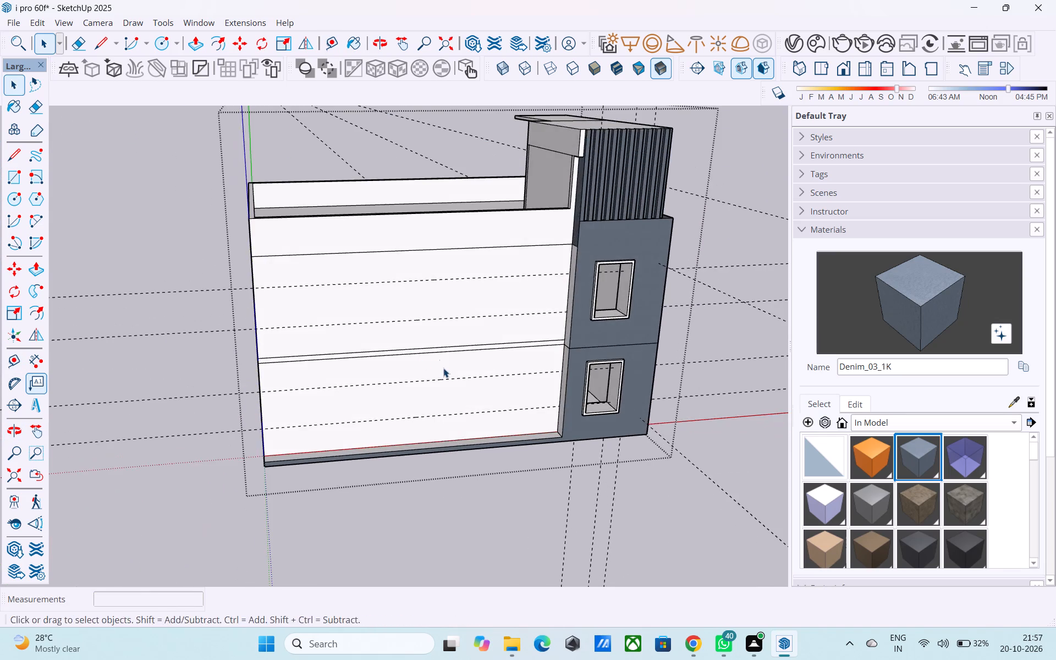
{"action": "middle_click_drag", "start_coordinate": [442, 367], "coordinate": [379, 337]}
{"action": "middle_click_drag", "start_coordinate": [306, 312], "coordinate": [323, 293]}
{"action": "scroll", "coordinate": [323, 293], "scroll_direction": "down", "scroll_amount": 2}
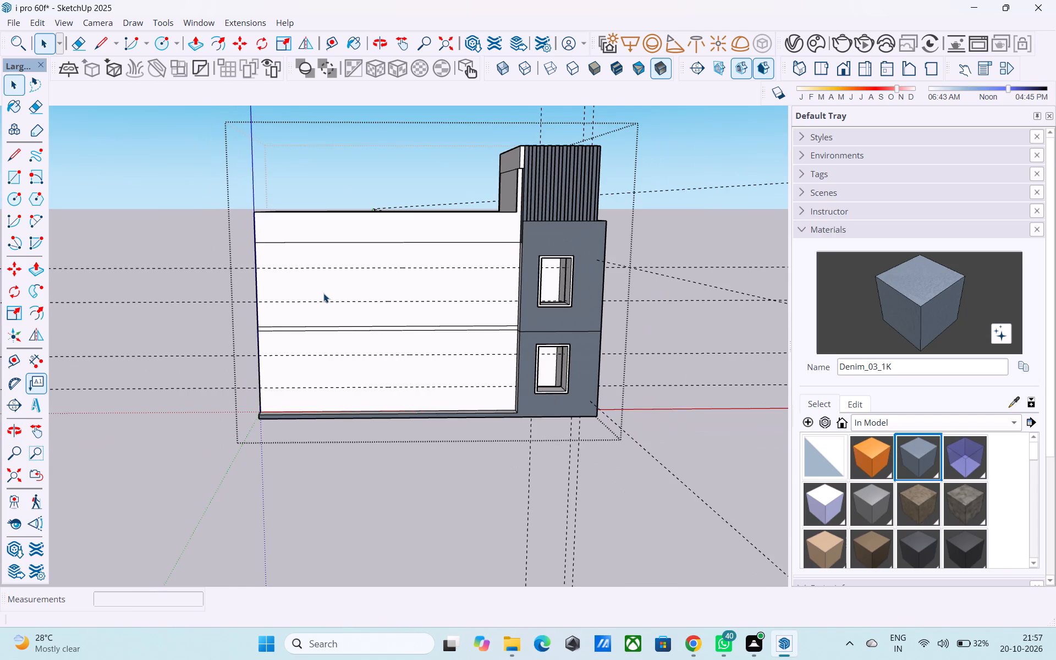
{"action": "middle_click_drag", "start_coordinate": [323, 293], "coordinate": [338, 282]}
{"action": "scroll", "coordinate": [388, 361], "scroll_direction": "up", "scroll_amount": 1}
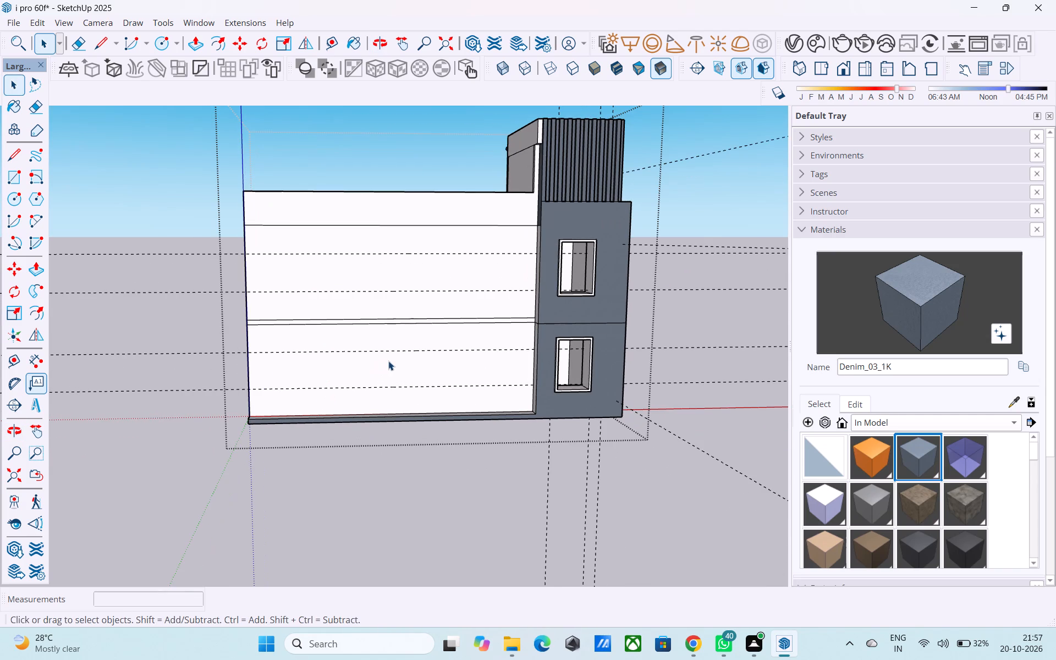
{"action": "key", "text": "l"}
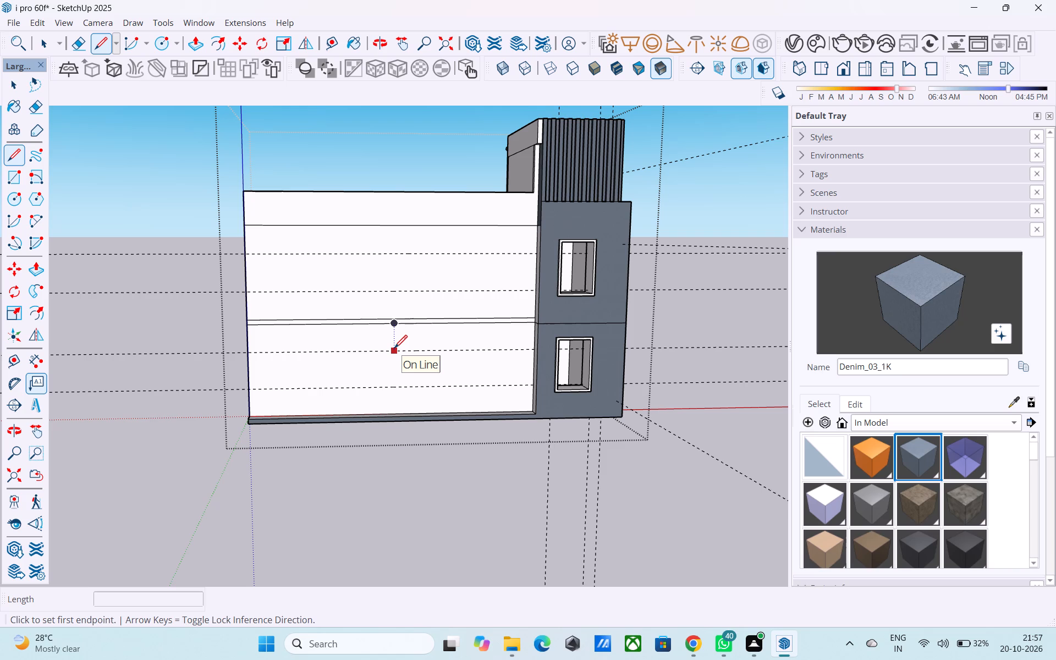
{"action": "left_click", "coordinate": [394, 349]}
{"action": "scroll", "coordinate": [373, 352], "scroll_direction": "up", "scroll_amount": 4}
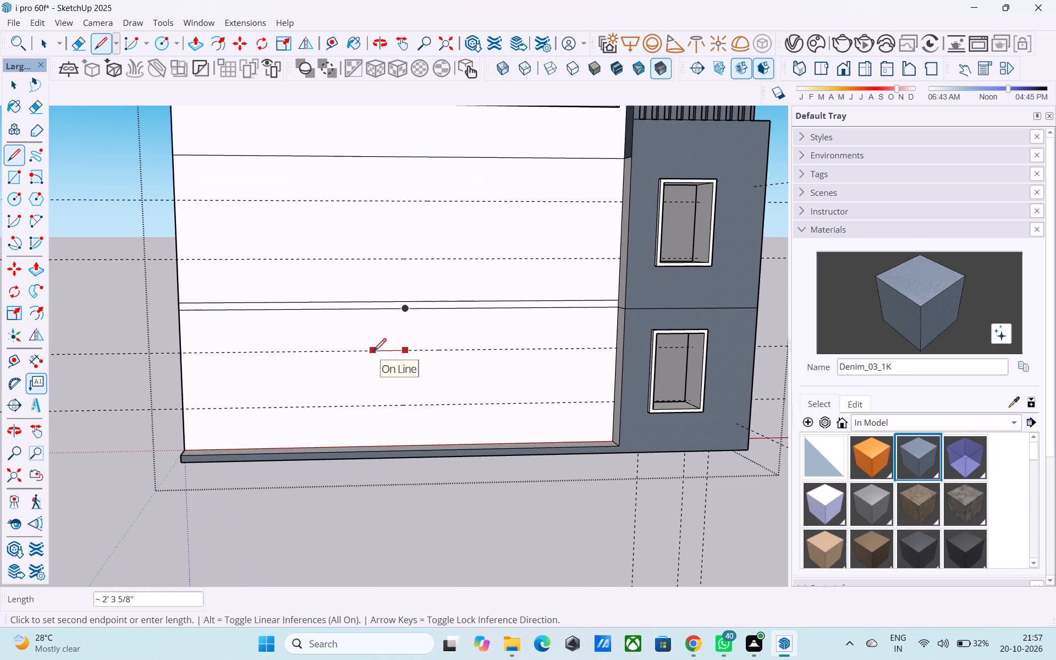
{"action": "key", "text": "3"}
{"action": "key", "text": "apostrophe"}
{"action": "key", "text": "Return"}
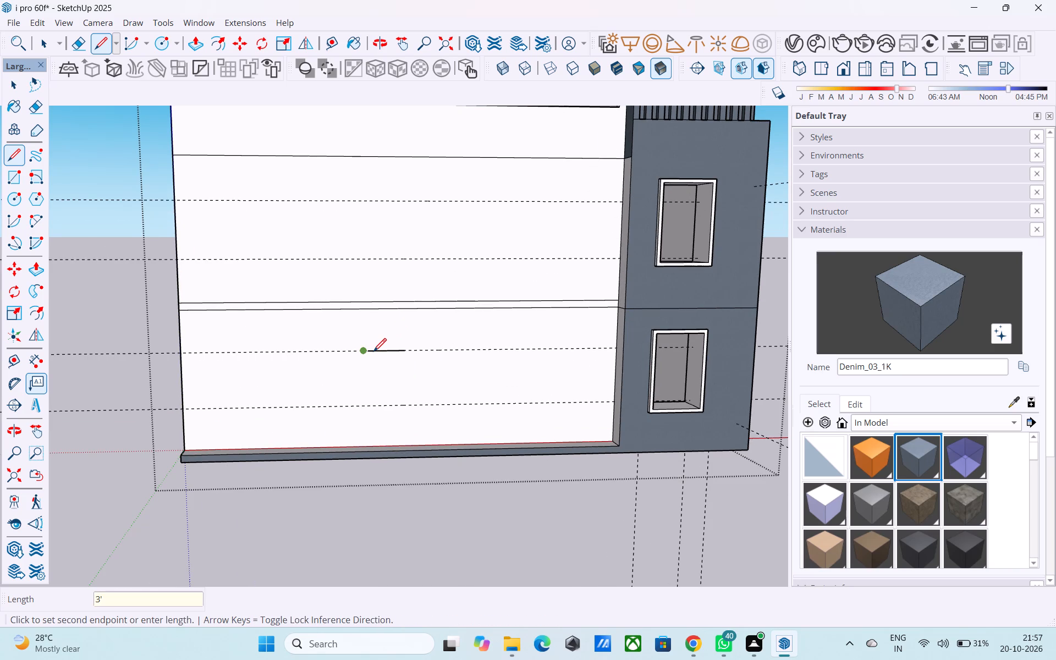
Draw a rectangle down from the 3' line's rear end to the lower guide, first 6' by 4', finally 4' by 4'.
{"action": "key", "text": "r"}
{"action": "left_click", "coordinate": [361, 353]}
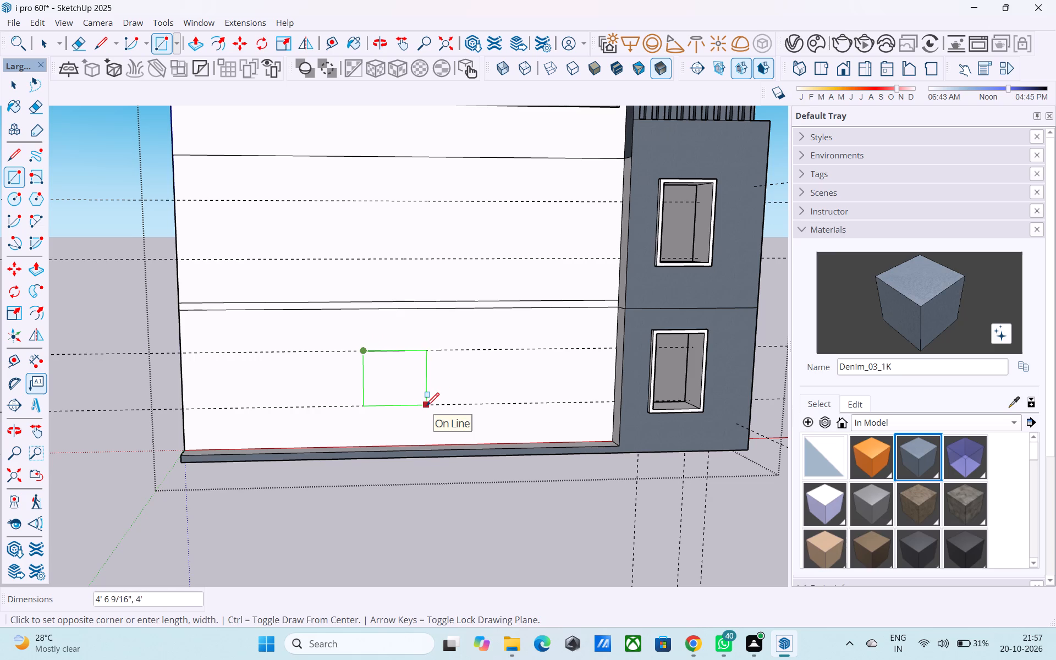
{"action": "type", "text": "6',"}
{"action": "type", "text": "4'"}
{"action": "key", "text": "Return"}
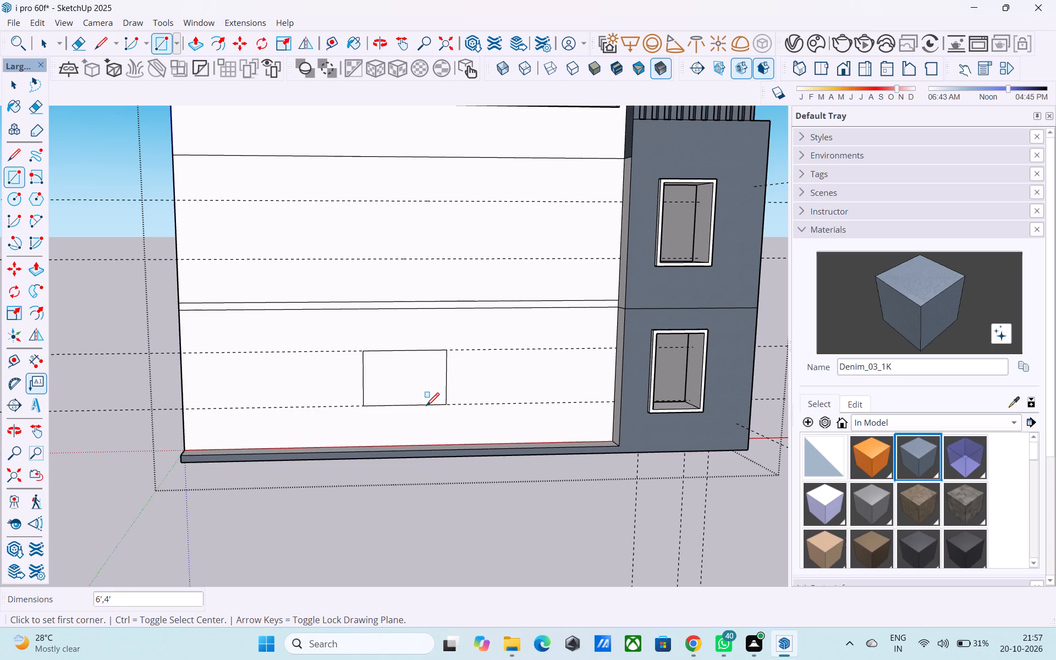
{"action": "type", "text": "4',4'"}
{"action": "key", "text": "Return"}
Draw a 3' line along the ground storey's upper guide from the 4' square's top corner toward the blue-grey block, first entering 2'.
{"action": "scroll", "coordinate": [455, 354], "scroll_direction": "up", "scroll_amount": 4}
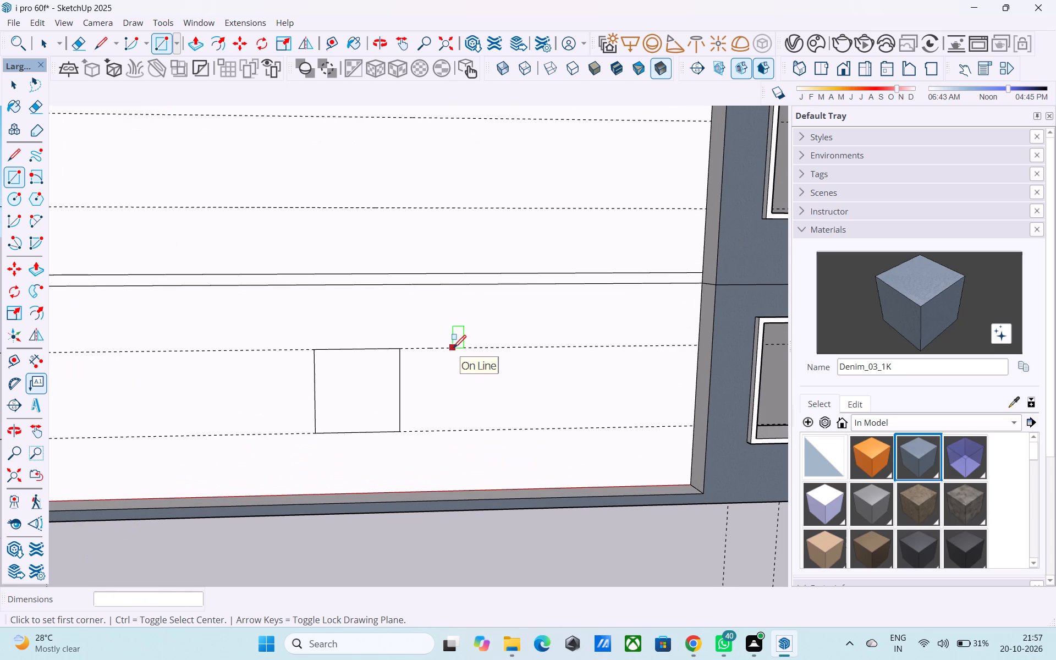
{"action": "scroll", "coordinate": [268, 408], "scroll_direction": "down", "scroll_amount": 2}
{"action": "scroll", "coordinate": [401, 369], "scroll_direction": "up", "scroll_amount": 6}
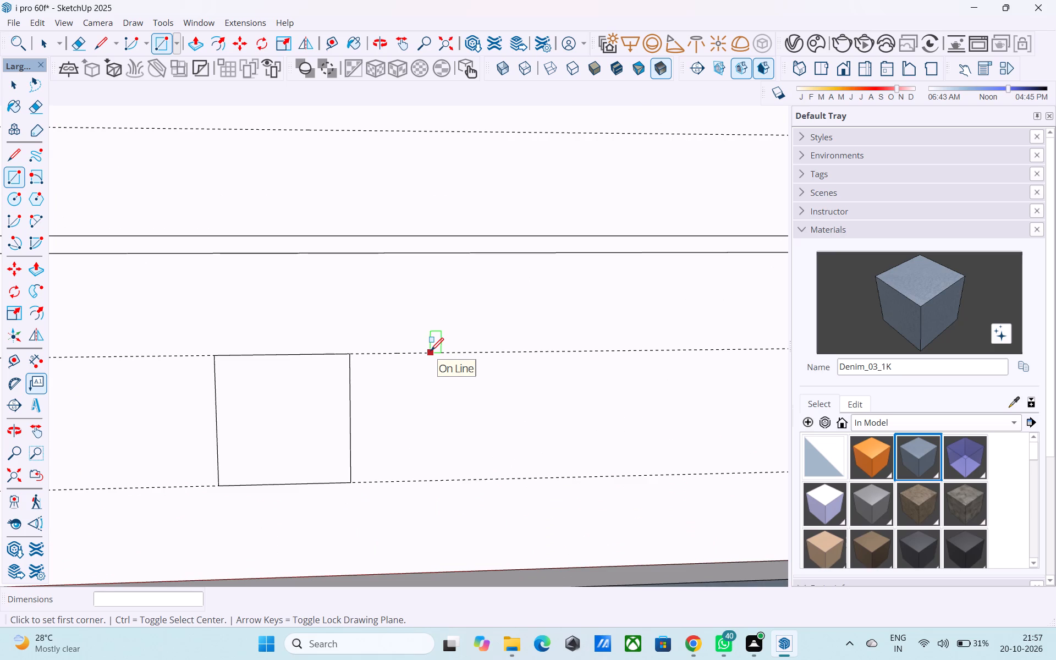
{"action": "key", "text": "l"}
{"action": "left_click", "coordinate": [351, 358]}
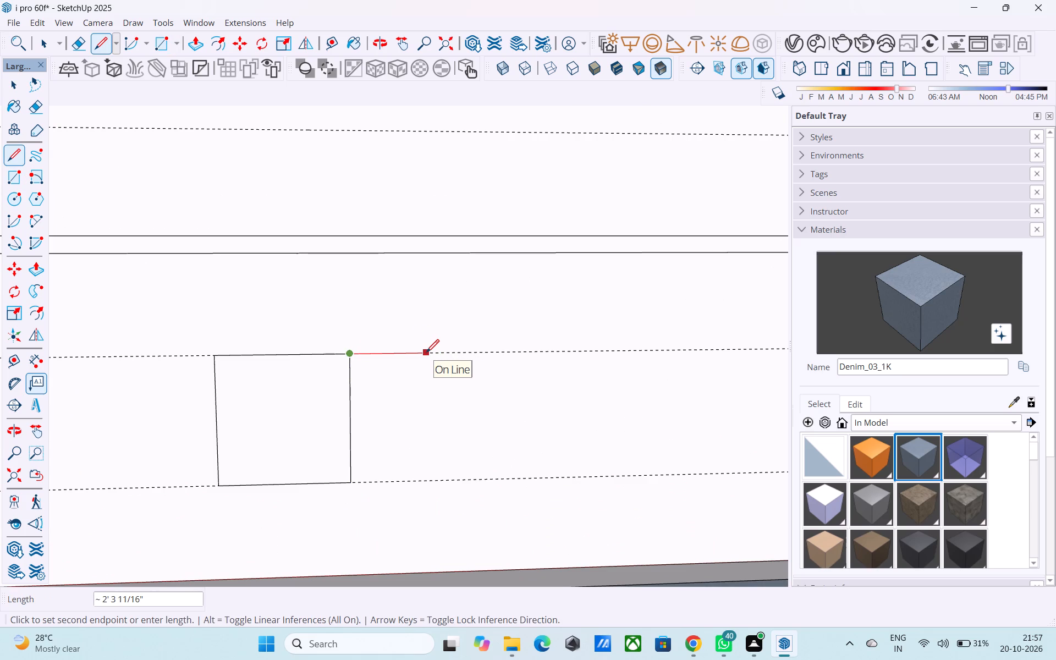
{"action": "type", "text": "2'"}
{"action": "key", "text": "Return"}
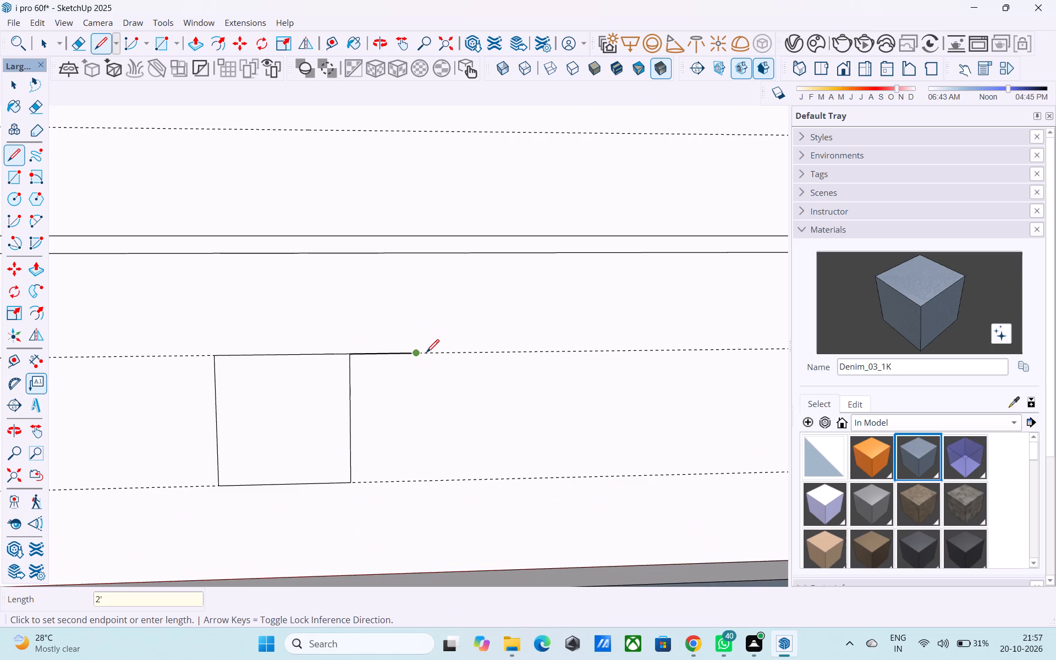
{"action": "key", "text": "3"}
{"action": "key", "text": "apostrophe"}
{"action": "key", "text": "Return"}
Draw a 2' by 2' rectangle hanging down from the free end of the new 3' line.
{"action": "key", "text": "r"}
{"action": "left_click", "coordinate": [449, 356]}
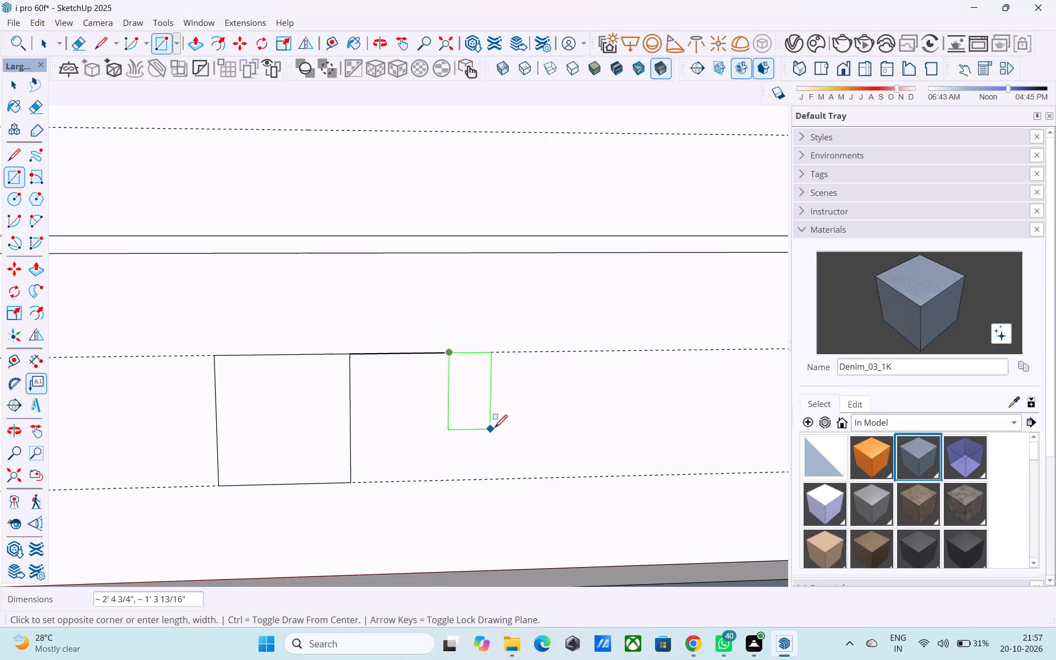
{"action": "type", "text": "2',2'"}
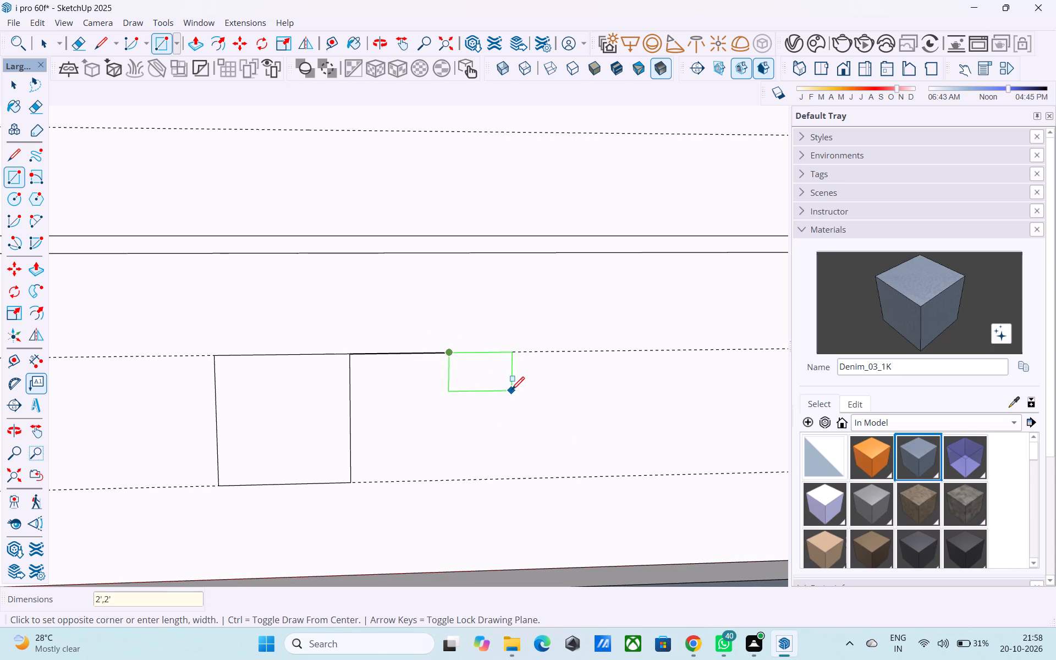
{"action": "key", "text": "Return"}
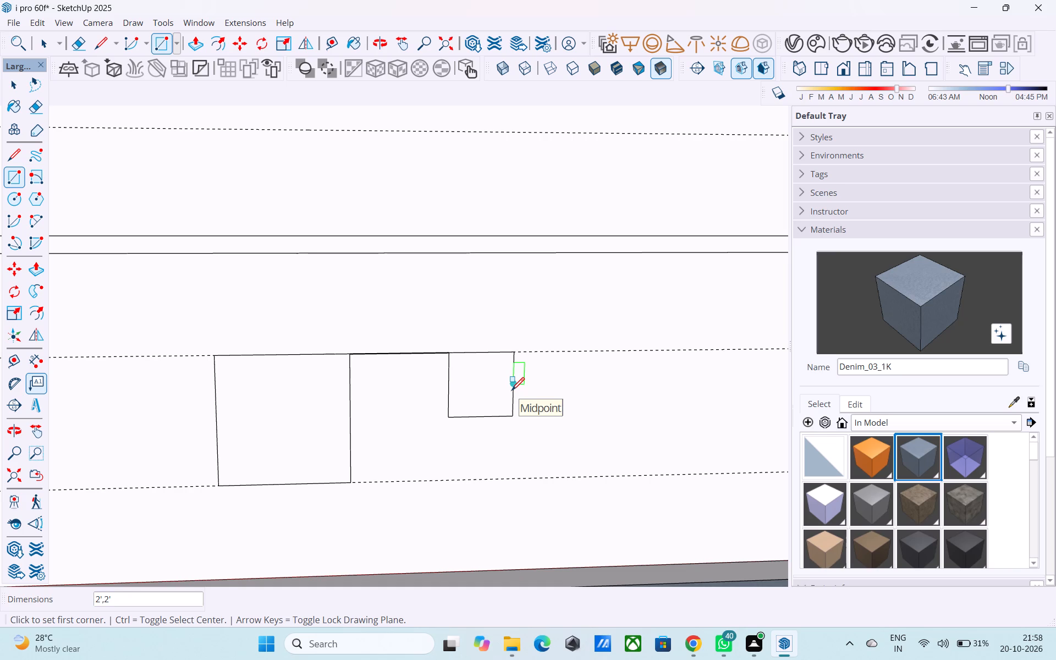
Copy the 4' and 2' square faces together 10' 6" straight up, placing them between the upper storey's guides.
{"action": "scroll", "coordinate": [502, 338], "scroll_direction": "down", "scroll_amount": 9}
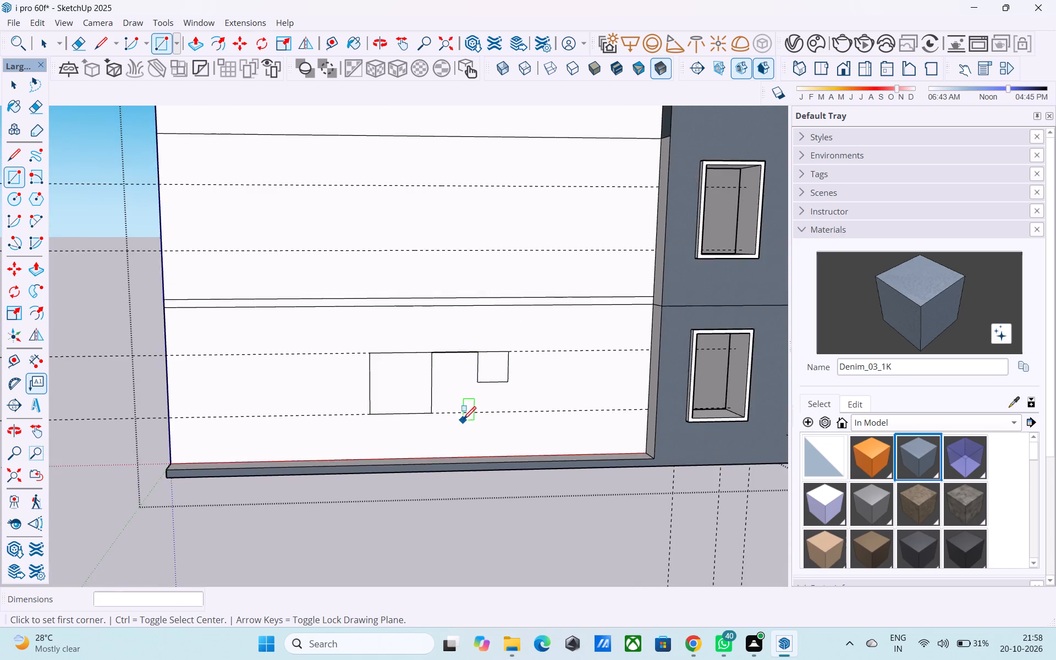
{"action": "scroll", "coordinate": [463, 421], "scroll_direction": "down", "scroll_amount": 2}
{"action": "middle_click", "coordinate": [435, 460]}
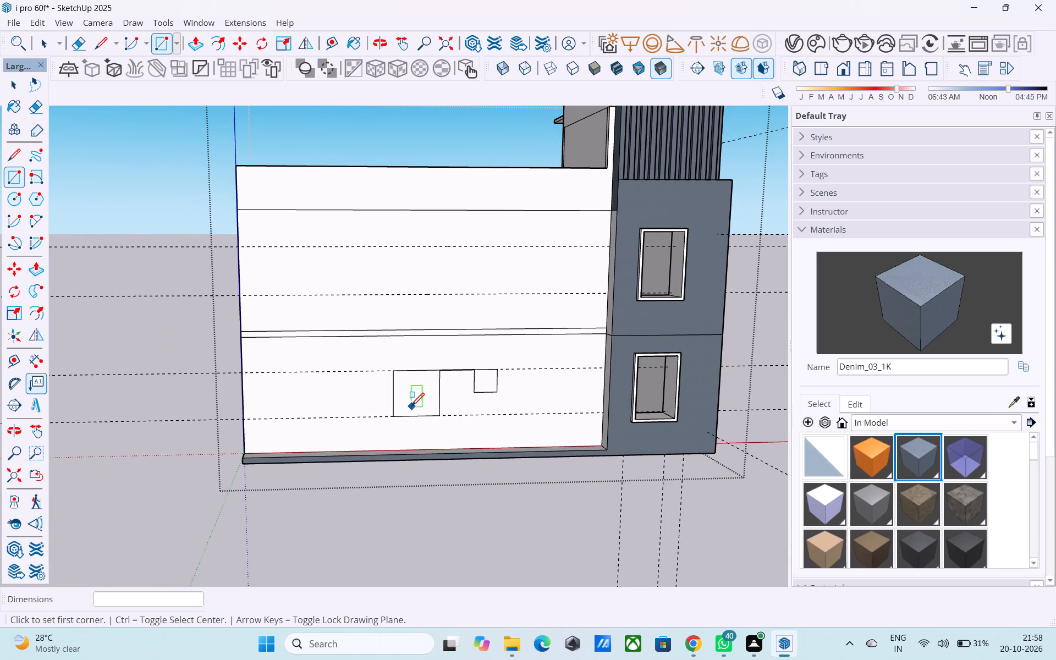
{"action": "scroll", "coordinate": [411, 407], "scroll_direction": "up", "scroll_amount": 3}
{"action": "scroll", "coordinate": [411, 407], "scroll_direction": "down", "scroll_amount": 5}
{"action": "scroll", "coordinate": [411, 407], "scroll_direction": "up", "scroll_amount": 1}
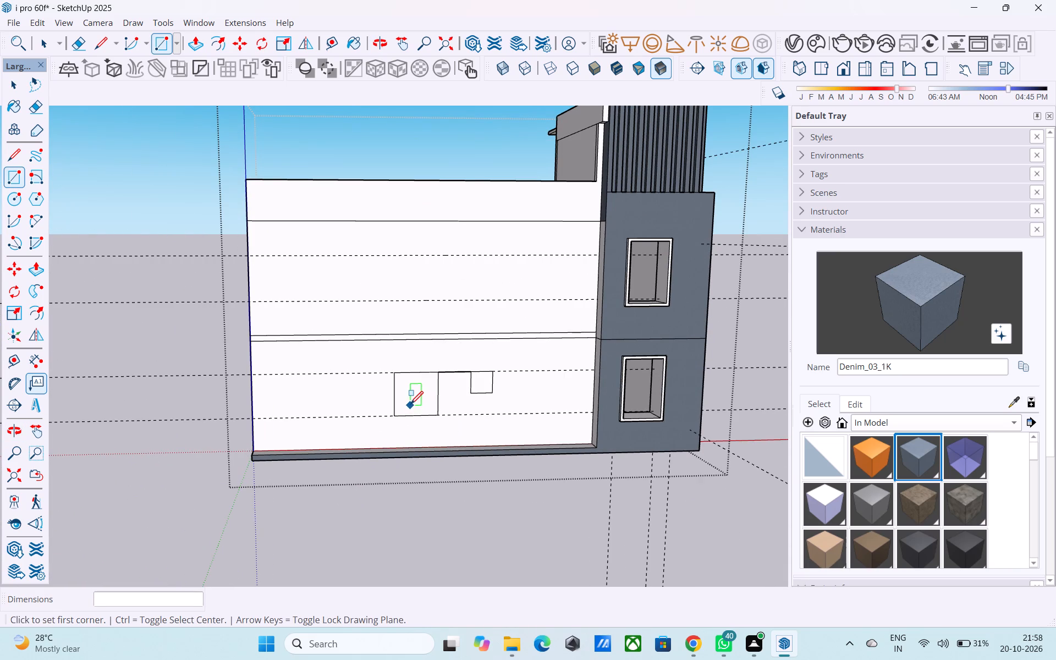
{"action": "key", "text": "space"}
{"action": "left_click", "coordinate": [408, 392]}
{"action": "scroll", "coordinate": [407, 393], "scroll_direction": "up", "scroll_amount": 5}
{"action": "key", "text": "m"}
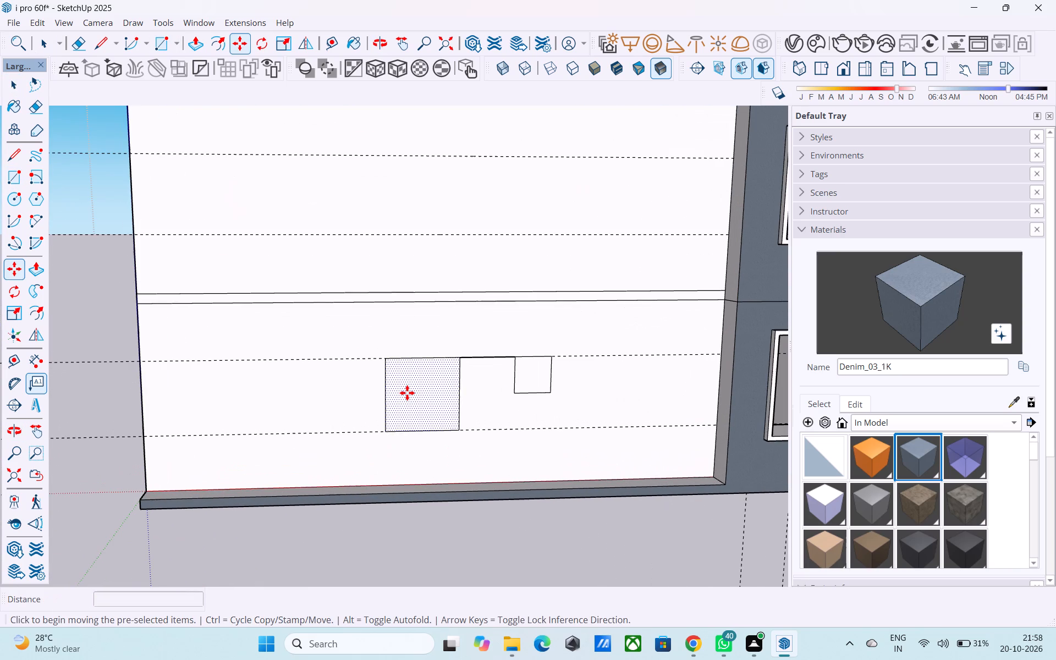
{"action": "key", "text": "space"}
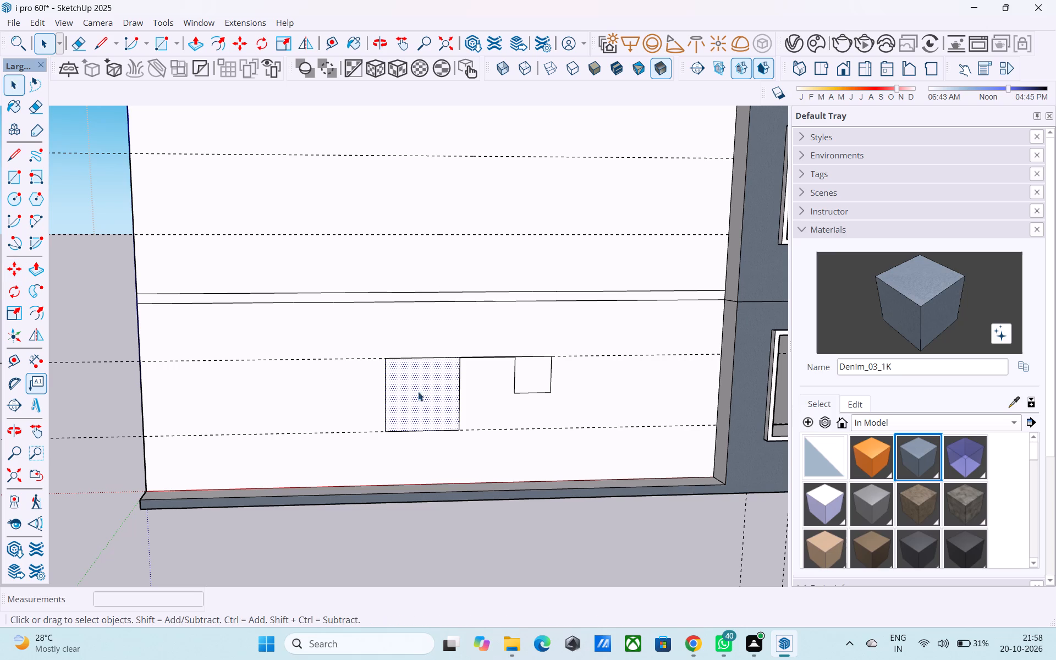
{"action": "left_click", "coordinate": [524, 377]}
{"action": "left_click", "coordinate": [437, 383], "text": "shift"}
{"action": "middle_click_drag", "start_coordinate": [442, 397], "coordinate": [488, 491], "text": "shift"}
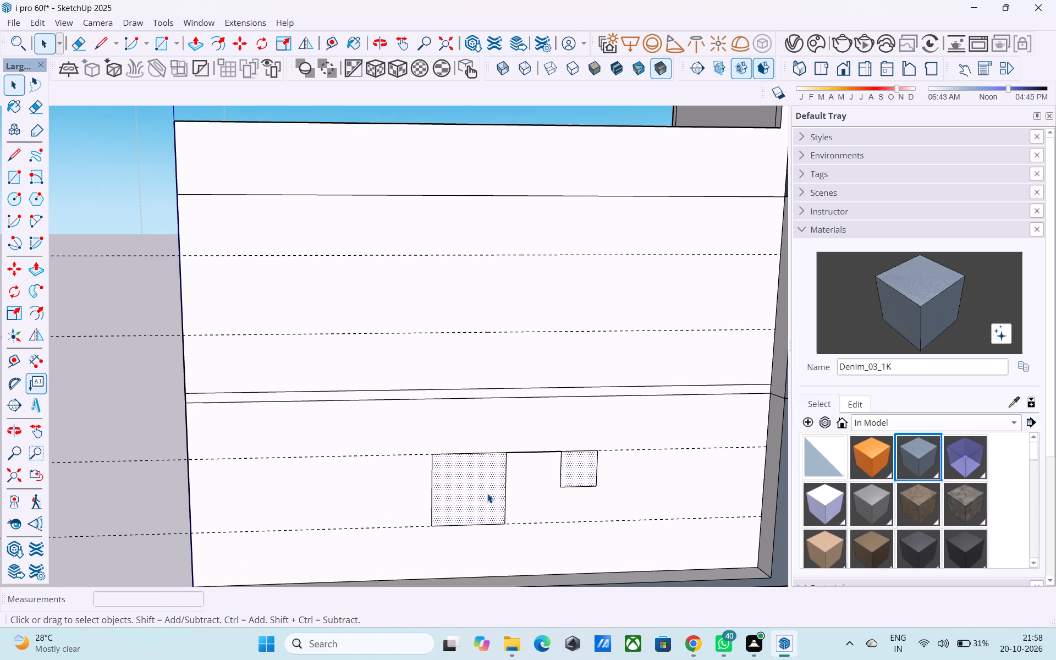
{"action": "key", "text": "m"}
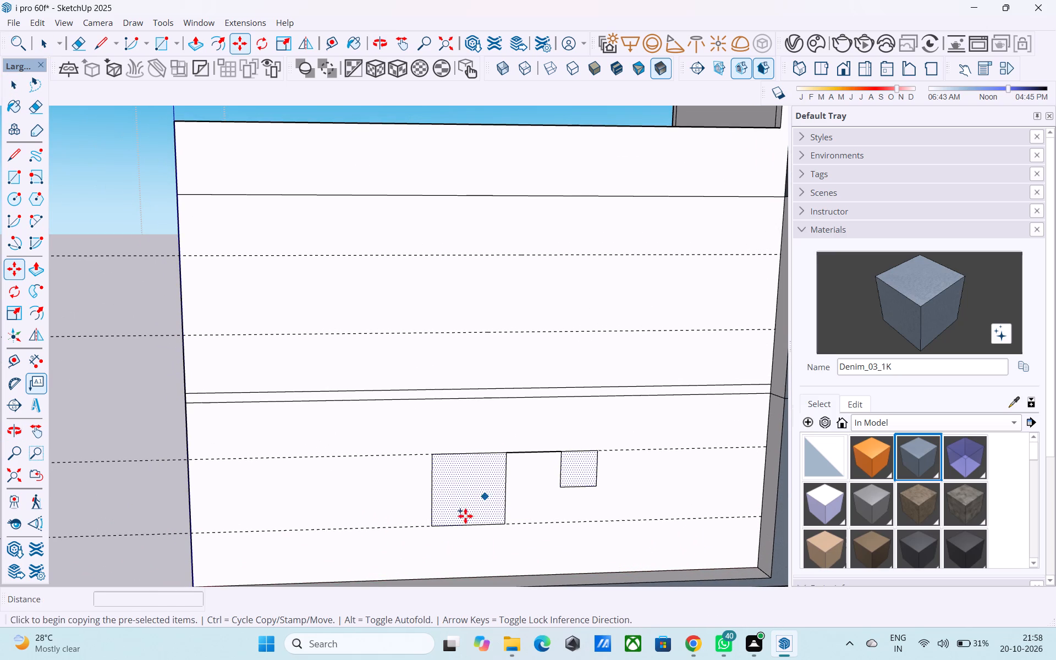
{"action": "left_click", "coordinate": [433, 525]}
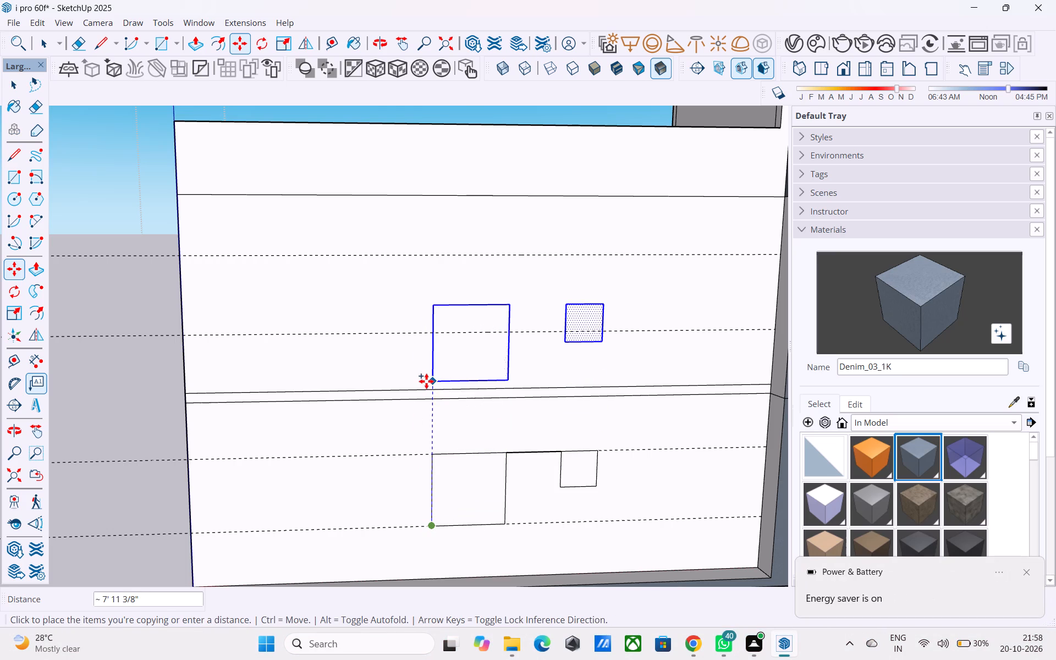
{"action": "left_click", "coordinate": [431, 333]}
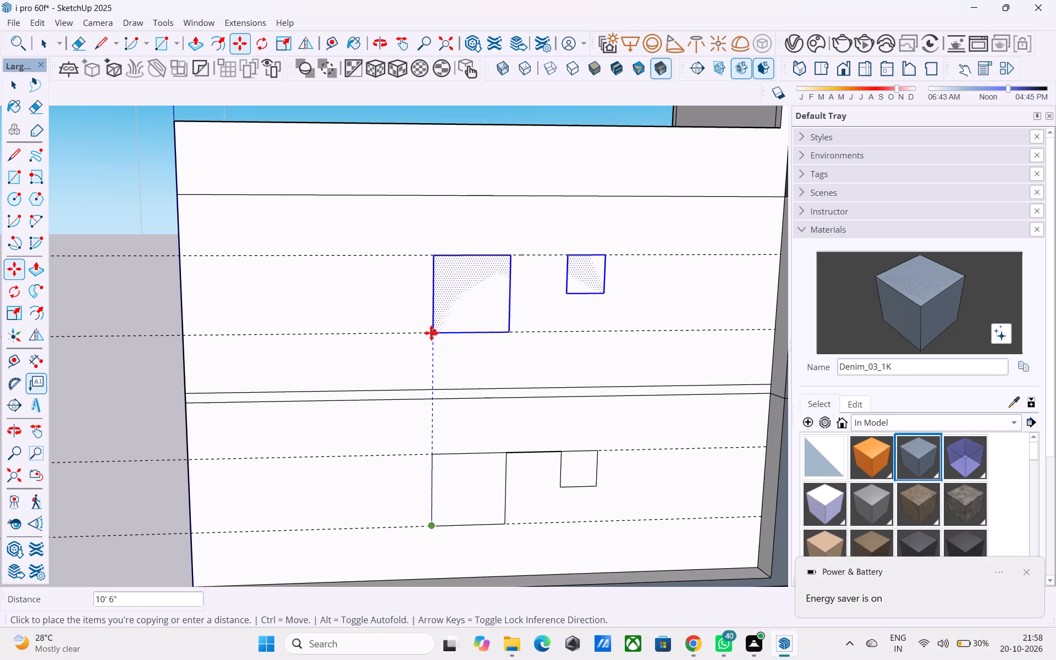
{"action": "middle_click_drag", "start_coordinate": [397, 344], "coordinate": [373, 339]}
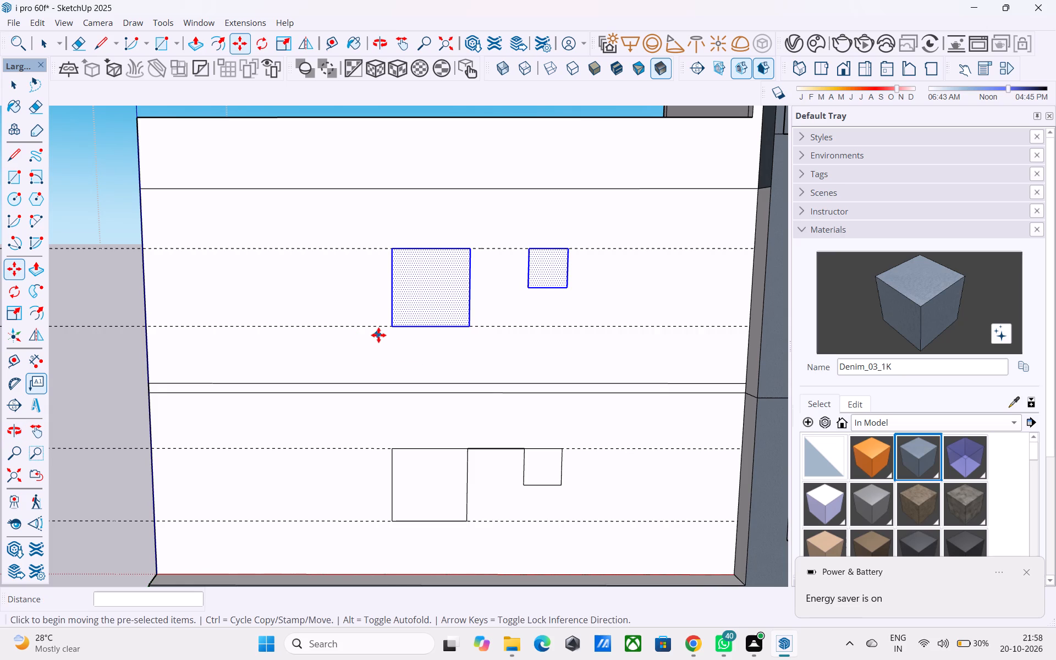
{"action": "scroll", "coordinate": [378, 335], "scroll_direction": "down", "scroll_amount": 3}
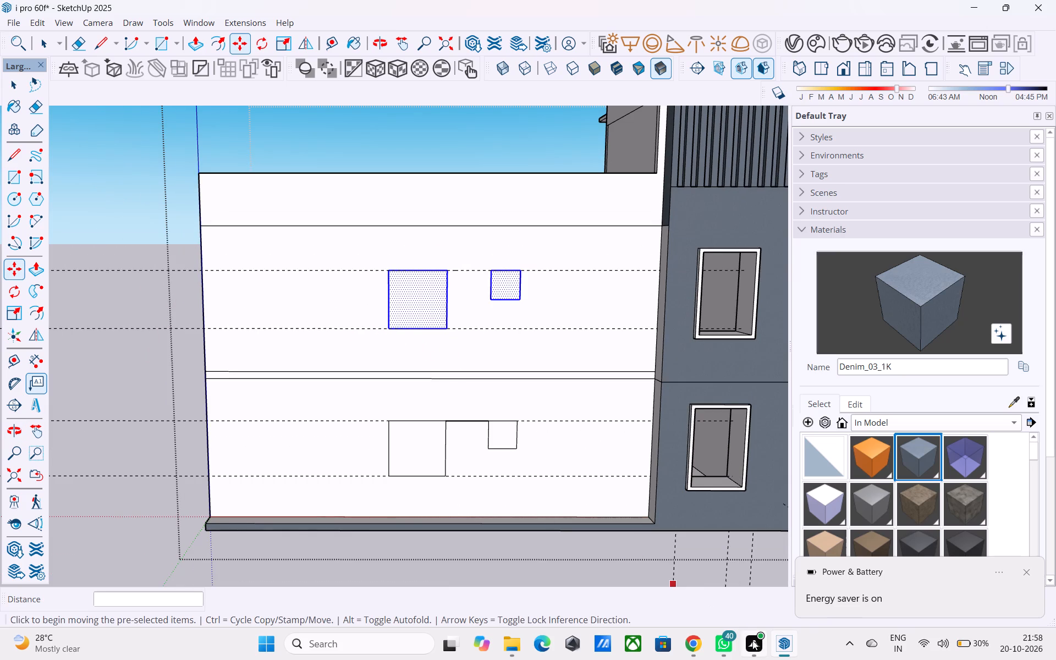
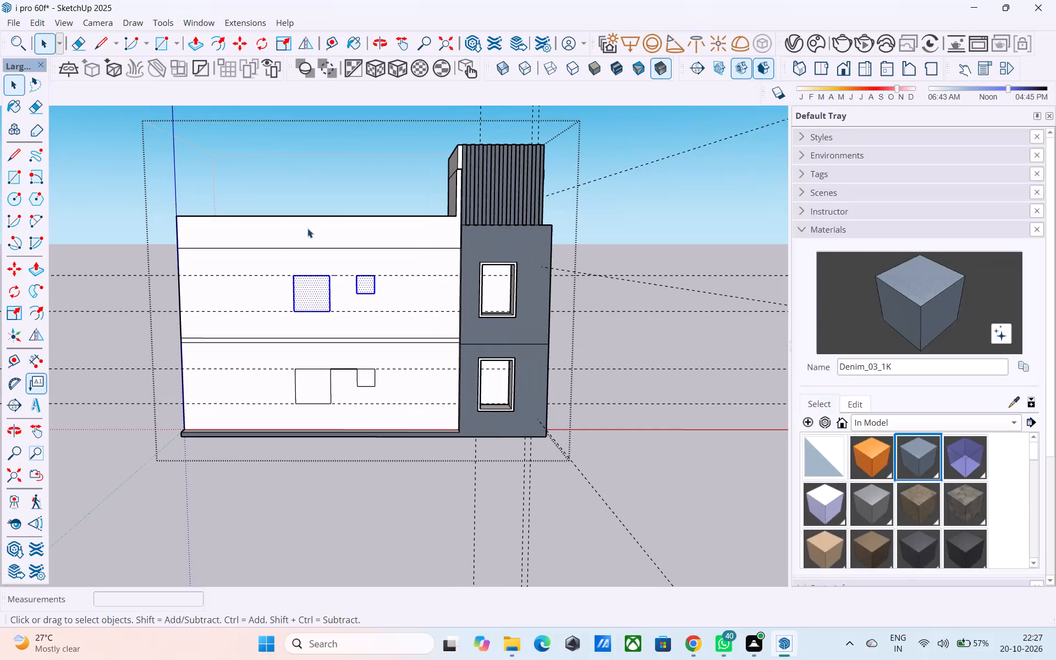
Push the large upper-storey window face 6" into the white side wall.
{"action": "middle_click_drag", "start_coordinate": [357, 210], "coordinate": [343, 217]}
{"action": "scroll", "coordinate": [357, 210], "scroll_direction": "up", "scroll_amount": 5}
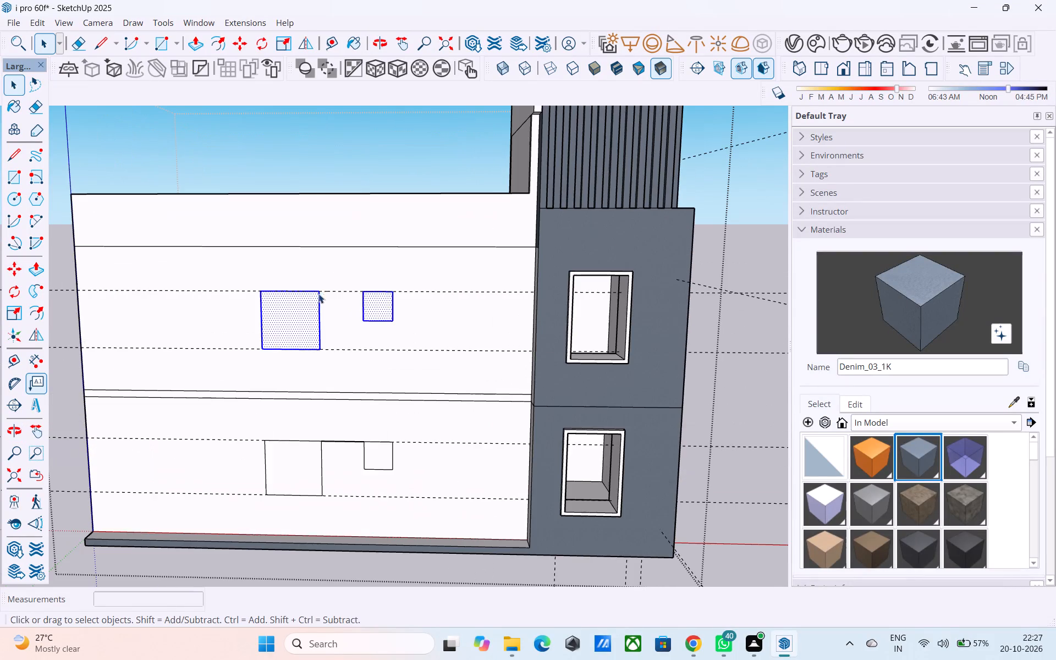
{"action": "left_click", "coordinate": [304, 317]}
{"action": "scroll", "coordinate": [304, 317], "scroll_direction": "up", "scroll_amount": 4}
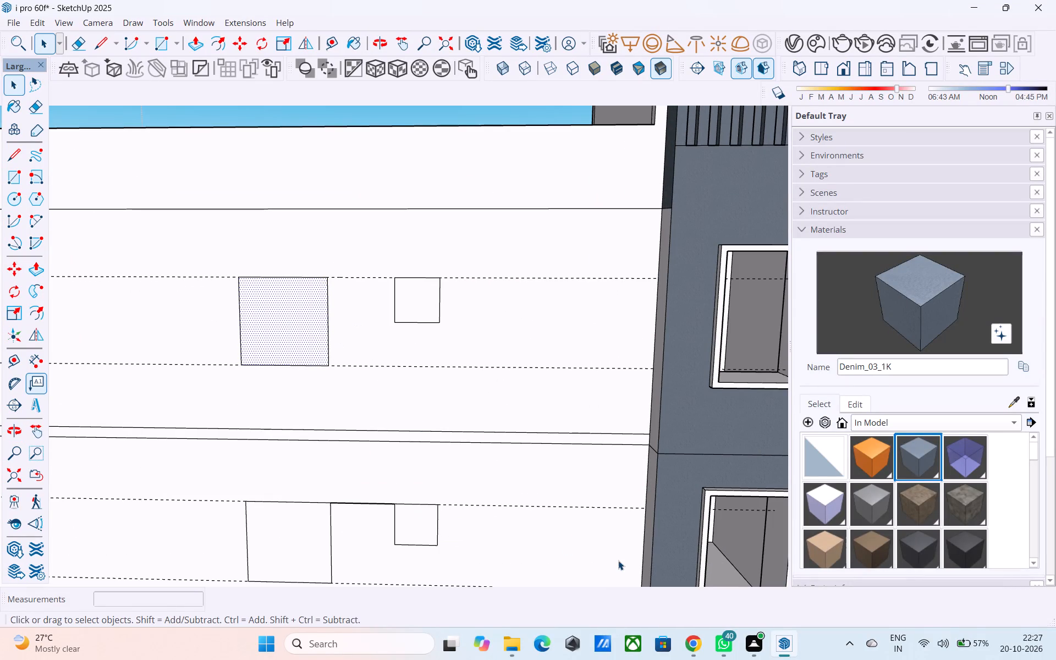
{"action": "left_click", "coordinate": [289, 333]}
{"action": "key", "text": "p"}
{"action": "left_click", "coordinate": [284, 335]}
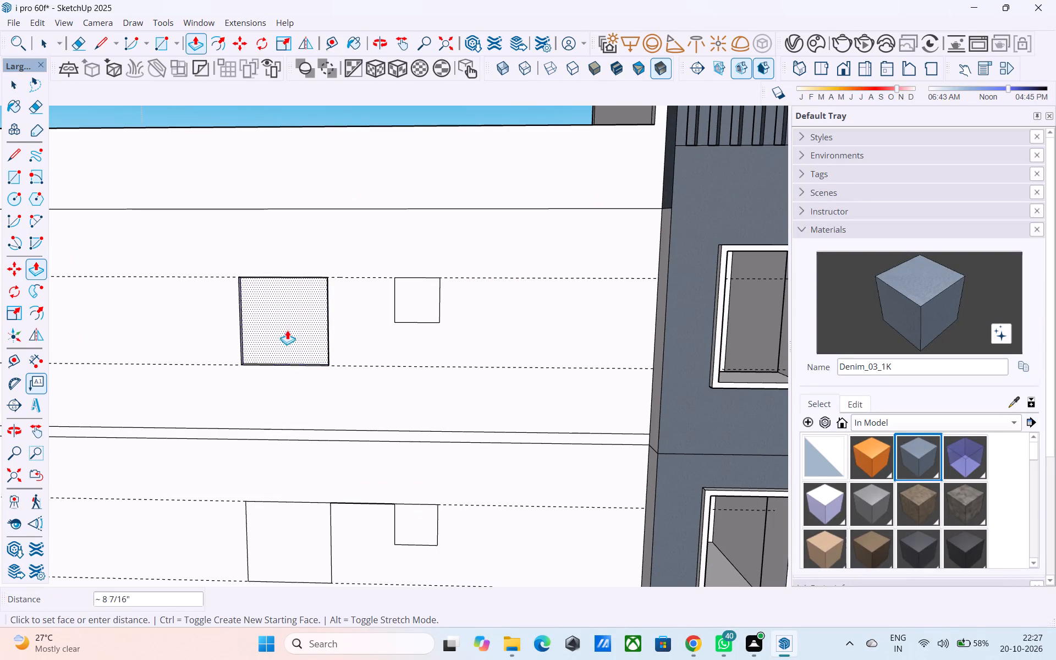
{"action": "scroll", "coordinate": [287, 321], "scroll_direction": "up", "scroll_amount": 1}
{"action": "left_click", "coordinate": [287, 321]}
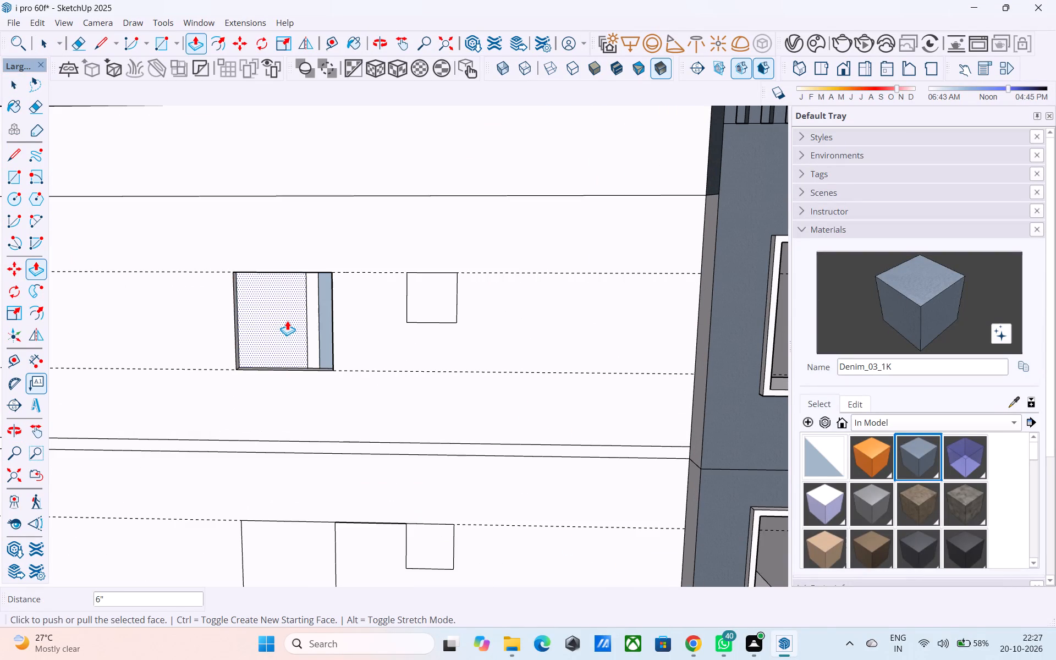
Push the small upper-storey window face in by the same depth as the large one.
{"action": "key", "text": "space"}
{"action": "left_click", "coordinate": [447, 294]}
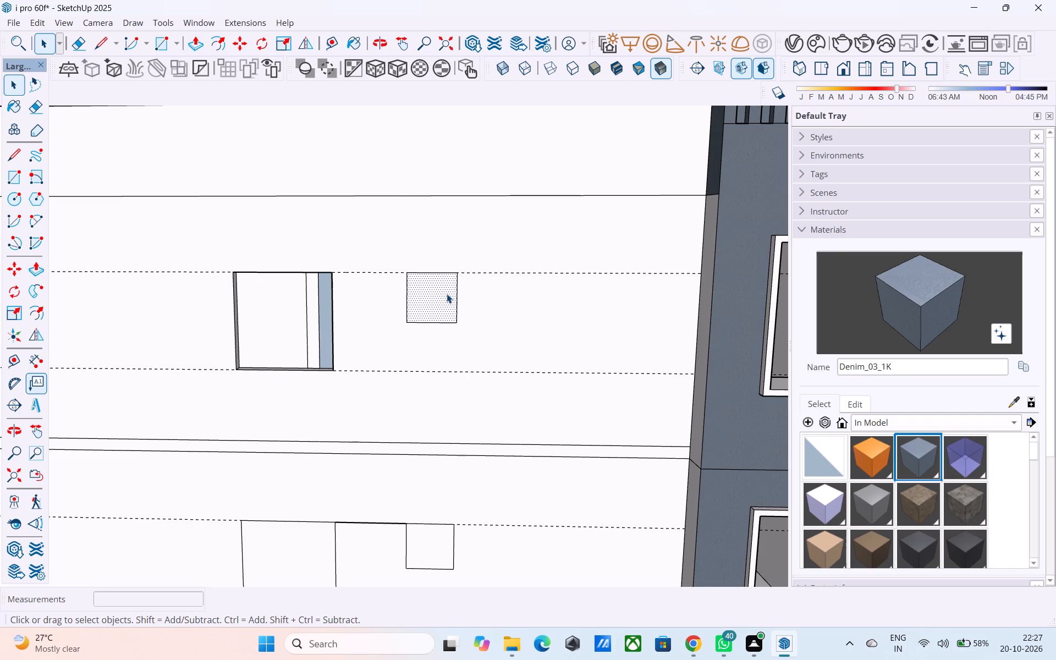
{"action": "key", "text": "p"}
{"action": "double_click", "coordinate": [447, 293]}
Push the large and small lower-storey window faces inward to recess them into the side wall.
{"action": "scroll", "coordinate": [422, 255], "scroll_direction": "down", "scroll_amount": 7}
{"action": "scroll", "coordinate": [392, 445], "scroll_direction": "up", "scroll_amount": 5}
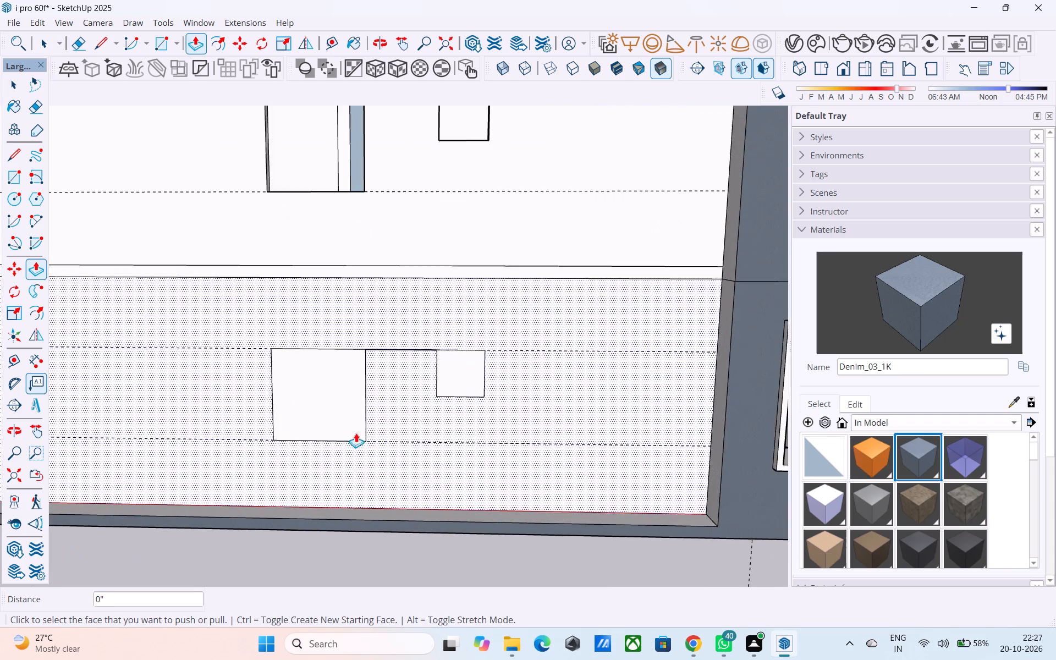
{"action": "scroll", "coordinate": [356, 433], "scroll_direction": "up", "scroll_amount": 4}
{"action": "double_click", "coordinate": [337, 410]}
{"action": "double_click", "coordinate": [499, 361]}
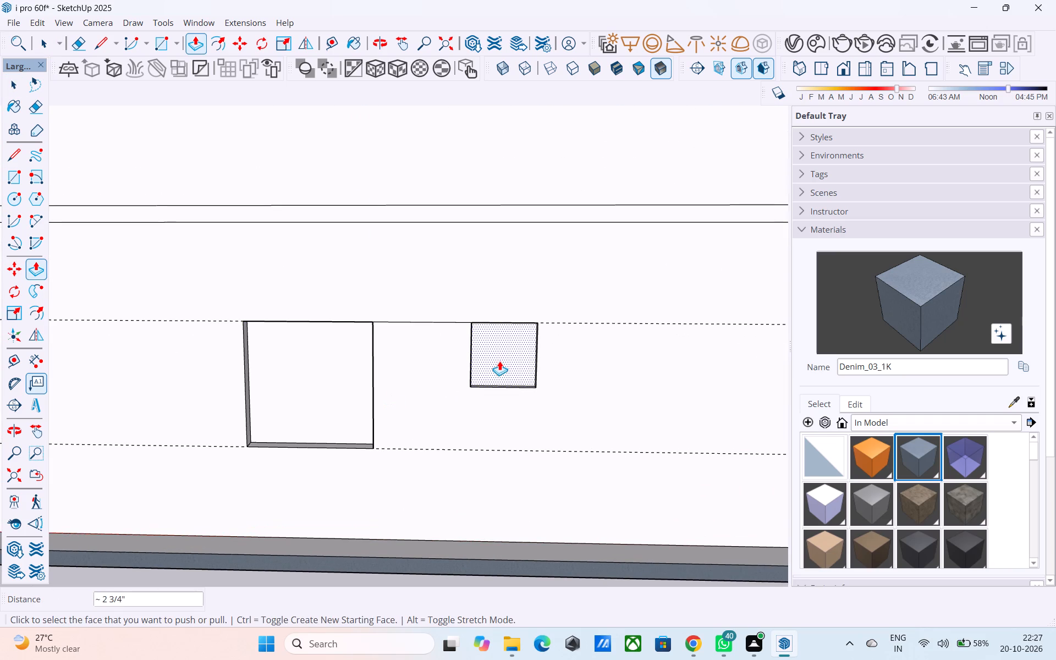
{"action": "left_click", "coordinate": [491, 373]}
{"action": "left_click", "coordinate": [492, 352]}
Push the recessed face of the large lower-storey window 3" deeper.
{"action": "scroll", "coordinate": [492, 355], "scroll_direction": "down", "scroll_amount": 6}
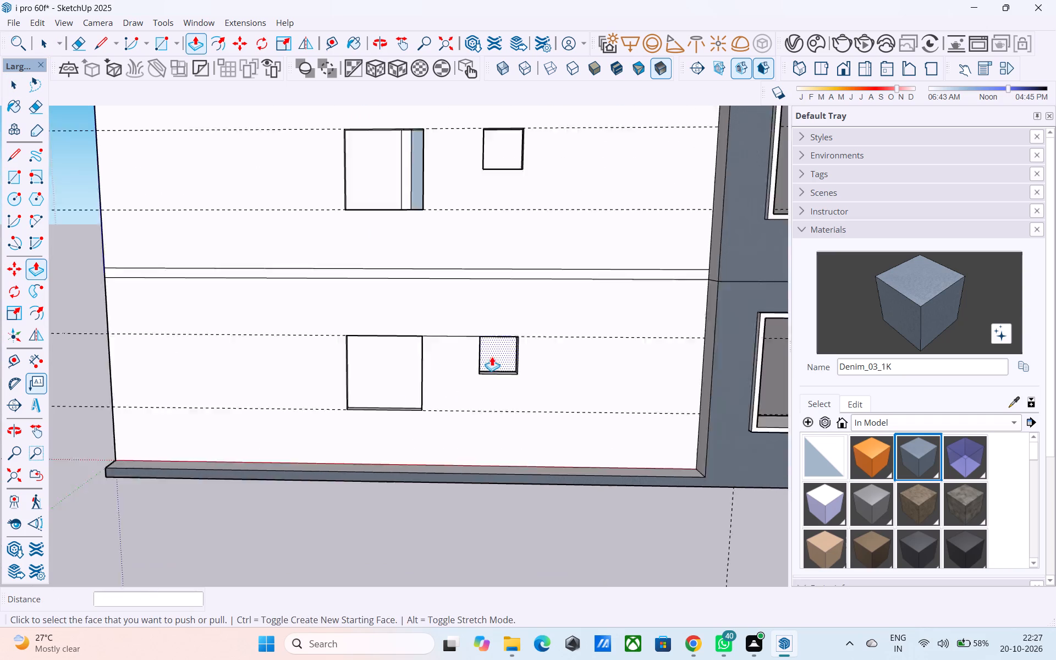
{"action": "middle_click_drag", "start_coordinate": [491, 359], "coordinate": [443, 445]}
{"action": "scroll", "coordinate": [345, 479], "scroll_direction": "up", "scroll_amount": 8}
{"action": "left_click", "coordinate": [377, 413]}
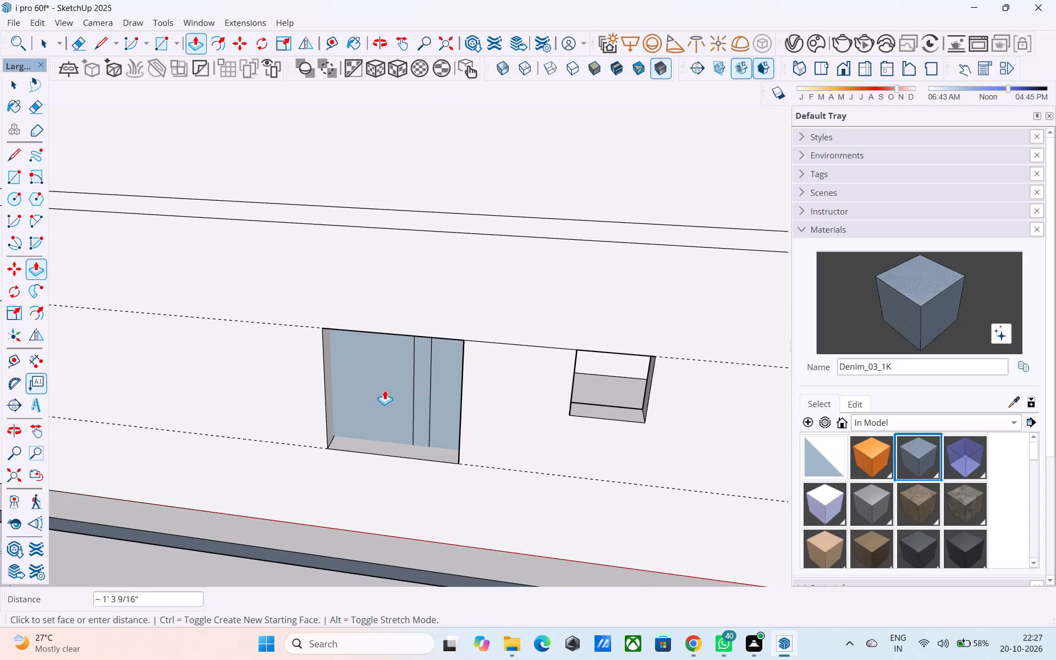
{"action": "middle_click_drag", "start_coordinate": [396, 366], "coordinate": [413, 290]}
{"action": "left_click", "coordinate": [392, 358]}
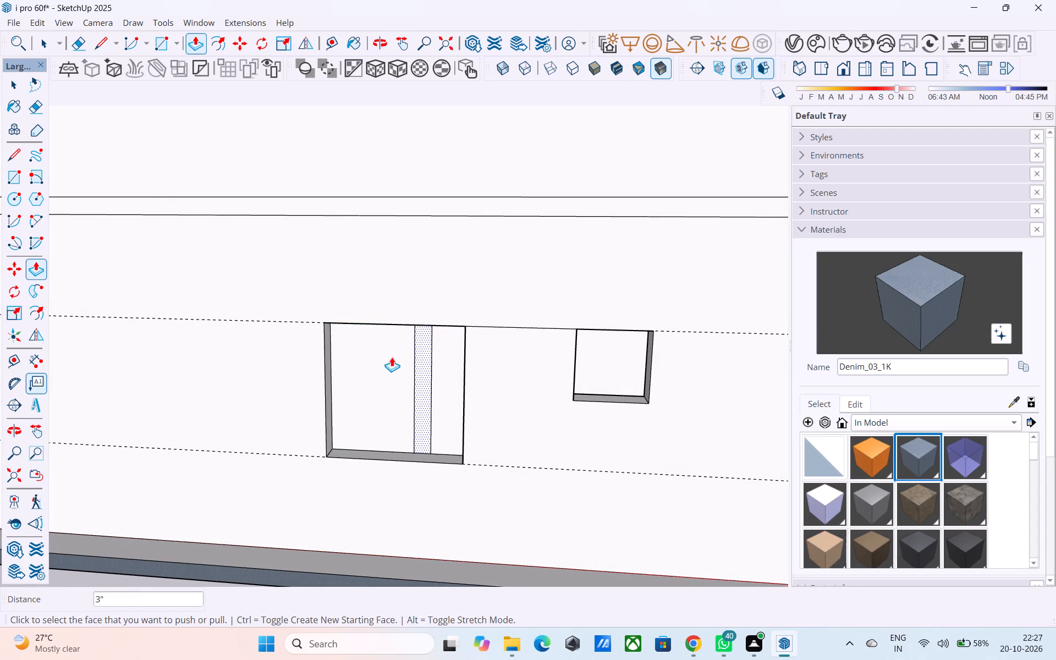
Examine the window recesses on both storeys of the side wall, ending close up on the large upper one.
{"action": "scroll", "coordinate": [392, 357], "scroll_direction": "down", "scroll_amount": 2}
{"action": "middle_click_drag", "start_coordinate": [388, 361], "coordinate": [396, 349]}
{"action": "scroll", "coordinate": [396, 350], "scroll_direction": "up", "scroll_amount": 4}
{"action": "middle_click_drag", "start_coordinate": [388, 379], "coordinate": [32, 442]}
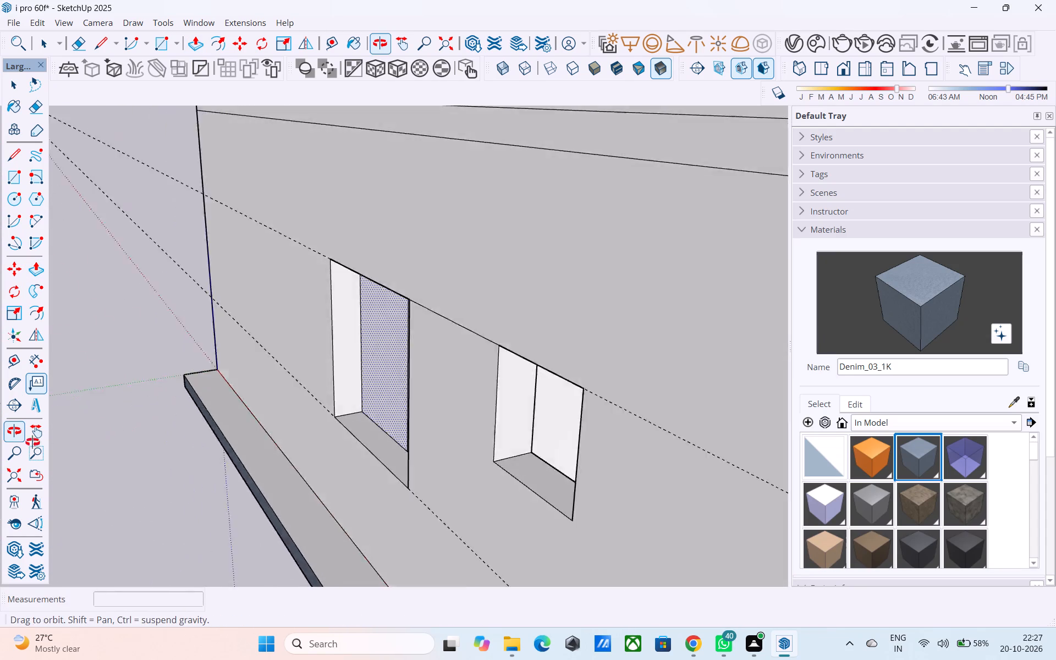
{"action": "middle_click_drag", "start_coordinate": [32, 442], "coordinate": [25, 444]}
{"action": "middle_click_drag", "start_coordinate": [391, 367], "coordinate": [536, 356]}
{"action": "scroll", "coordinate": [482, 376], "scroll_direction": "down", "scroll_amount": 10}
{"action": "middle_click_drag", "start_coordinate": [305, 409], "coordinate": [463, 400]}
{"action": "scroll", "coordinate": [296, 394], "scroll_direction": "down", "scroll_amount": 5}
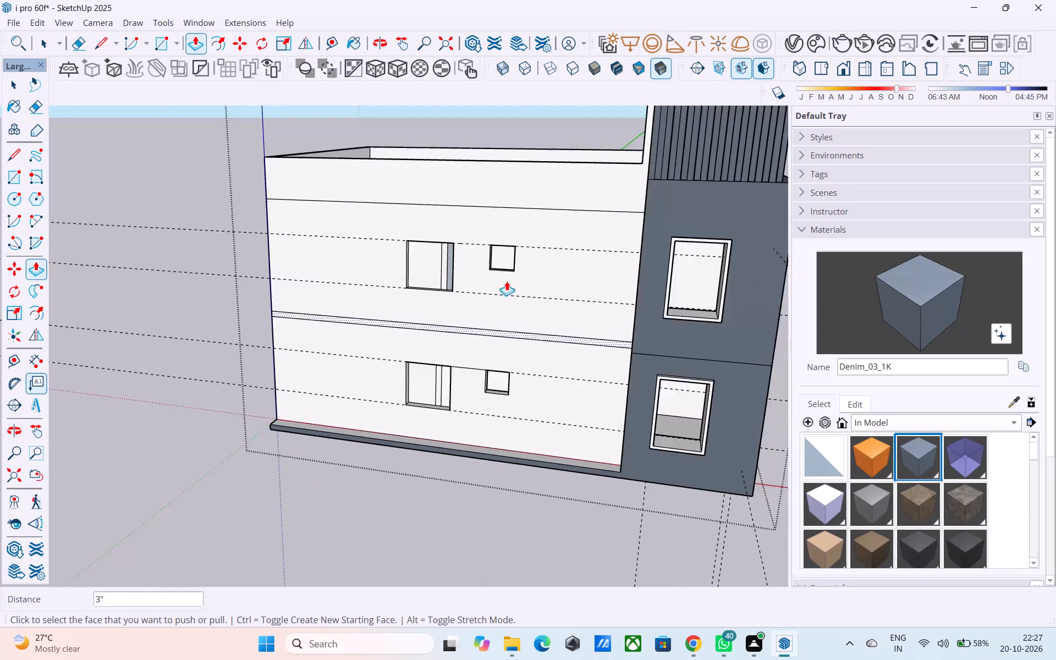
{"action": "scroll", "coordinate": [542, 255], "scroll_direction": "up", "scroll_amount": 9}
{"action": "middle_click_drag", "start_coordinate": [470, 289], "coordinate": [706, 238]}
{"action": "scroll", "coordinate": [702, 240], "scroll_direction": "down", "scroll_amount": 4}
{"action": "middle_click_drag", "start_coordinate": [617, 295], "coordinate": [555, 357]}
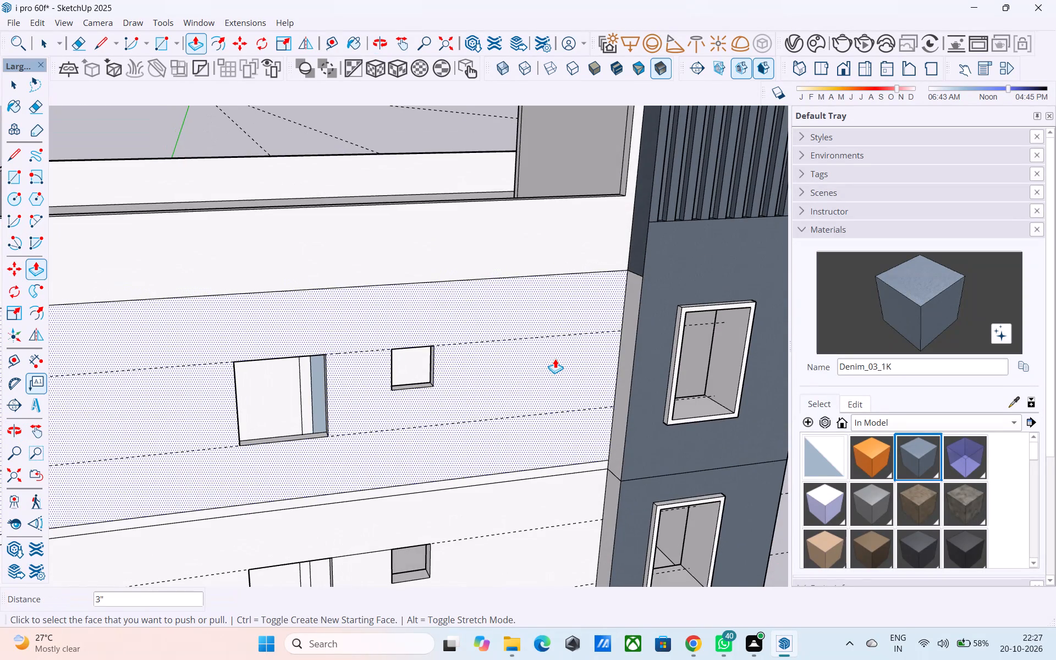
{"action": "scroll", "coordinate": [554, 359], "scroll_direction": "down", "scroll_amount": 5}
{"action": "middle_click_drag", "start_coordinate": [553, 358], "coordinate": [466, 409]}
{"action": "scroll", "coordinate": [342, 396], "scroll_direction": "up", "scroll_amount": 10}
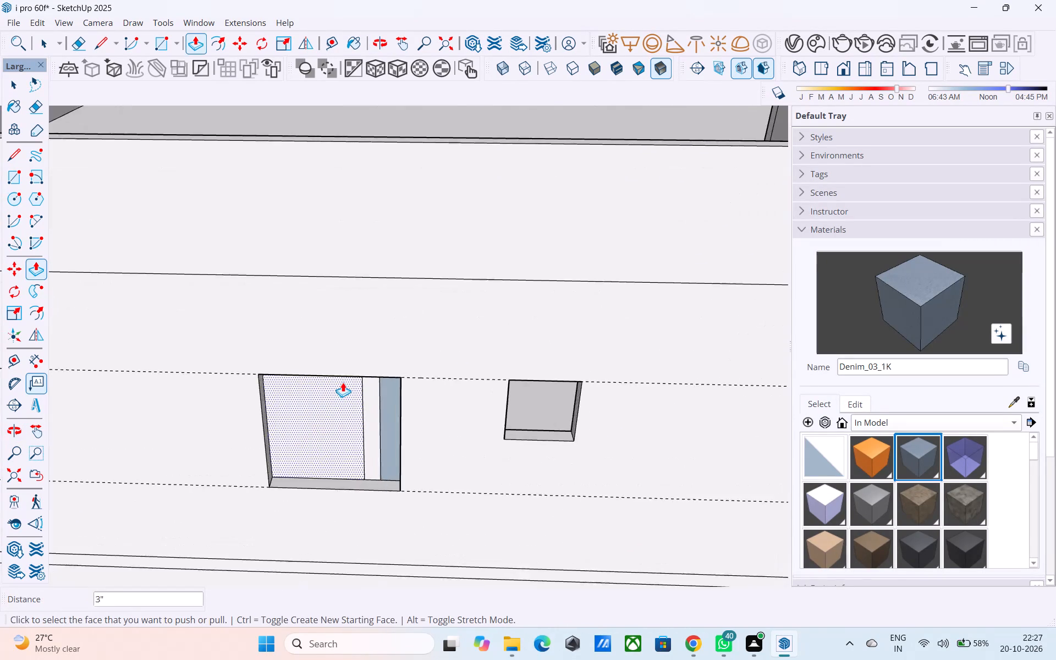
{"action": "scroll", "coordinate": [343, 382], "scroll_direction": "up", "scroll_amount": 3}
{"action": "scroll", "coordinate": [344, 382], "scroll_direction": "down", "scroll_amount": 3}
{"action": "scroll", "coordinate": [346, 388], "scroll_direction": "up", "scroll_amount": 5}
{"action": "scroll", "coordinate": [383, 349], "scroll_direction": "up", "scroll_amount": 2}
{"action": "key", "text": "space"}
{"action": "middle_click_drag", "start_coordinate": [399, 444], "coordinate": [428, 393]}
{"action": "scroll", "coordinate": [399, 444], "scroll_direction": "up", "scroll_amount": 5}
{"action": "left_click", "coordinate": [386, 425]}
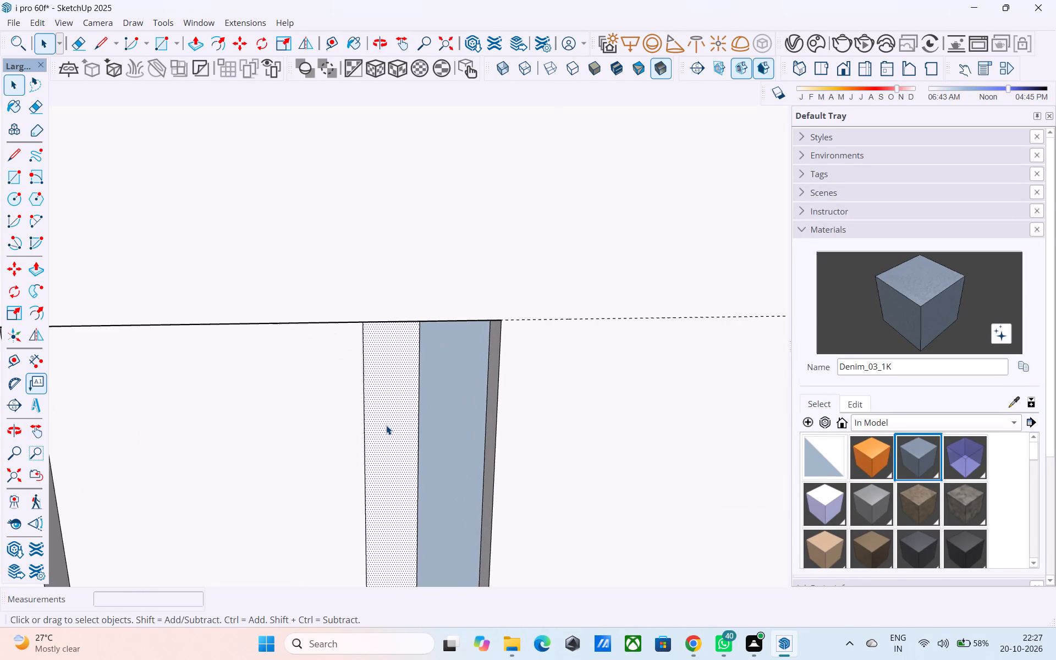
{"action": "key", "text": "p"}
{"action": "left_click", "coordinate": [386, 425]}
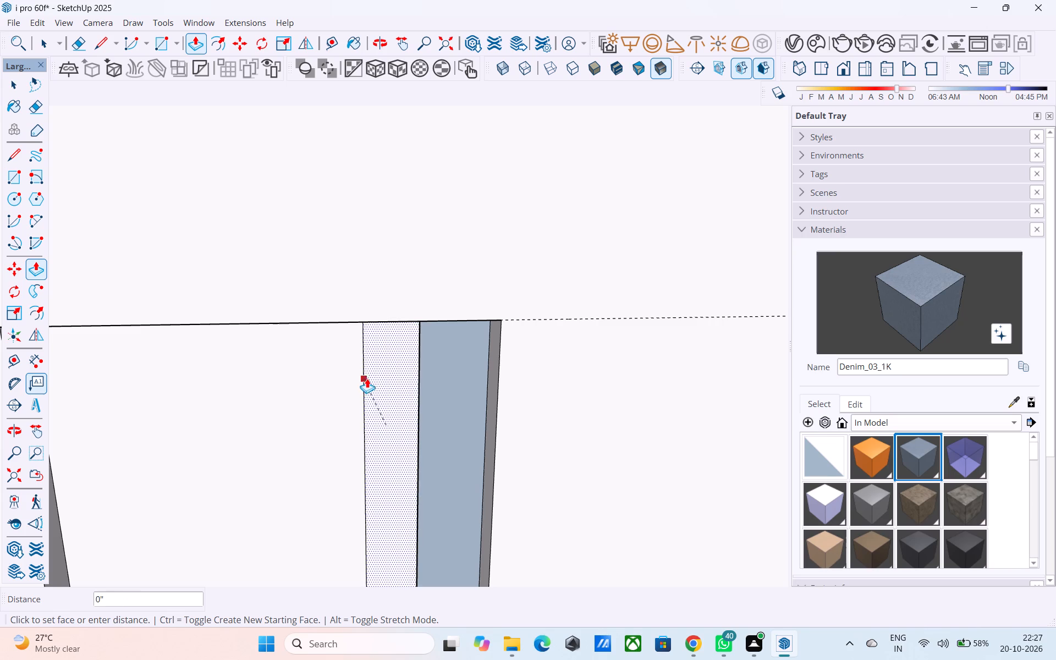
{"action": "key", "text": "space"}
Delete the two back faces on either side of the partition strip in the large upper window.
{"action": "left_click", "coordinate": [341, 387]}
{"action": "key", "text": "Delete"}
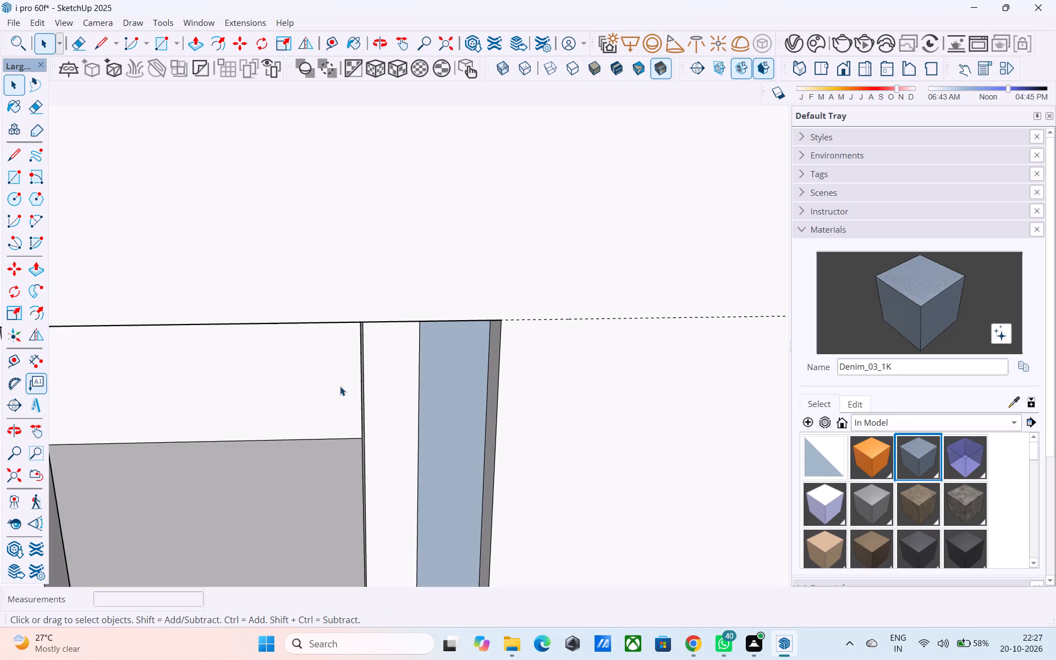
{"action": "left_click", "coordinate": [435, 409]}
{"action": "key", "text": "Delete"}
Pull the partition side face nearest the small window out by 1' behind the large upper window.
{"action": "scroll", "coordinate": [414, 404], "scroll_direction": "down", "scroll_amount": 4}
{"action": "middle_click_drag", "start_coordinate": [380, 455], "coordinate": [429, 405]}
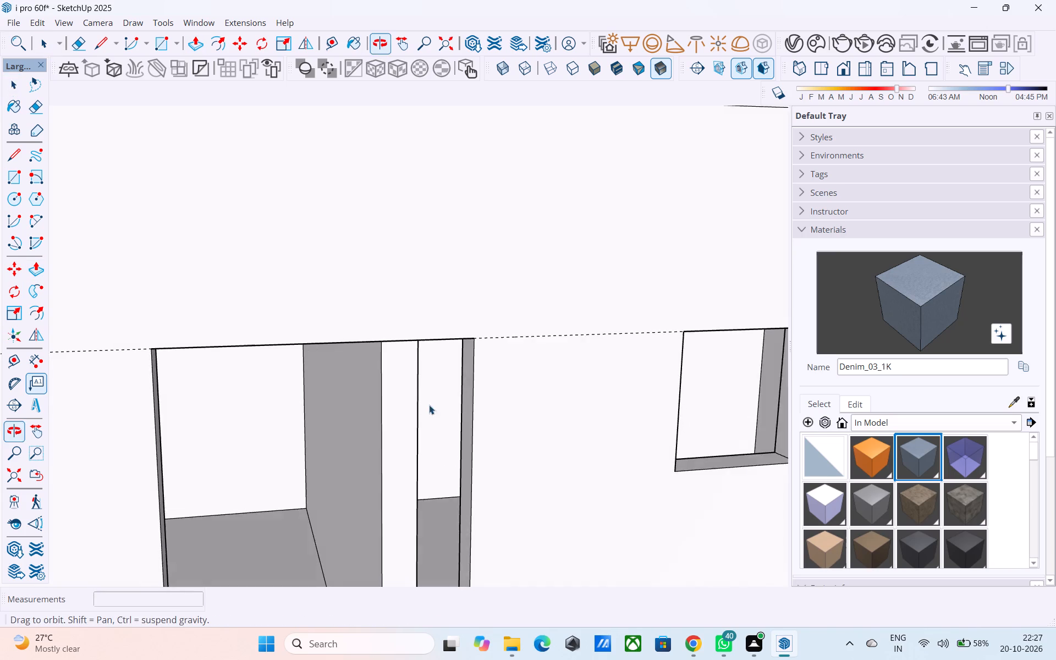
{"action": "scroll", "coordinate": [422, 384], "scroll_direction": "down", "scroll_amount": 5}
{"action": "scroll", "coordinate": [392, 419], "scroll_direction": "up", "scroll_amount": 5}
{"action": "middle_click_drag", "start_coordinate": [375, 436], "coordinate": [293, 437]}
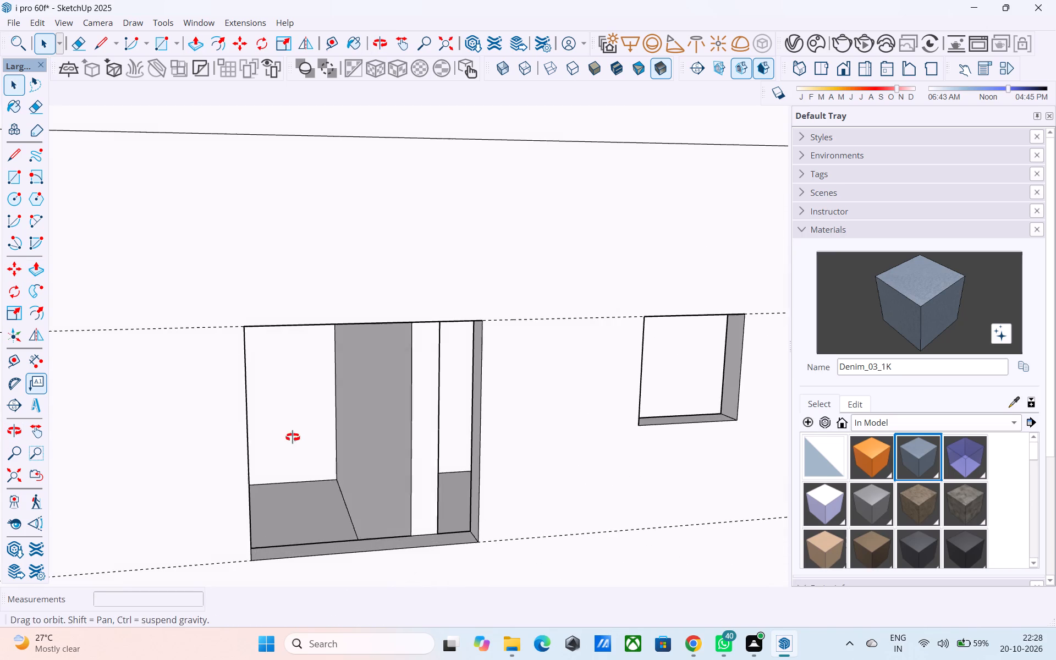
{"action": "middle_click_drag", "start_coordinate": [293, 437], "coordinate": [237, 442]}
{"action": "scroll", "coordinate": [245, 443], "scroll_direction": "up", "scroll_amount": 1}
{"action": "scroll", "coordinate": [358, 454], "scroll_direction": "up", "scroll_amount": 3}
{"action": "left_click", "coordinate": [362, 455]}
{"action": "key", "text": "p"}
{"action": "left_click", "coordinate": [363, 455]}
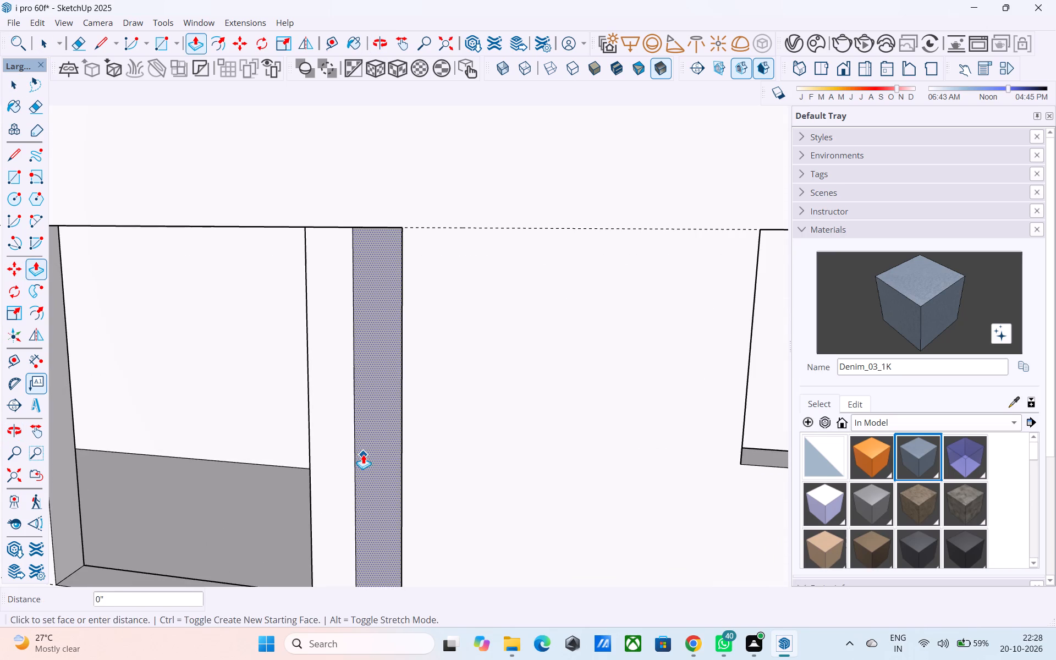
{"action": "middle_click_drag", "start_coordinate": [375, 454], "coordinate": [582, 456]}
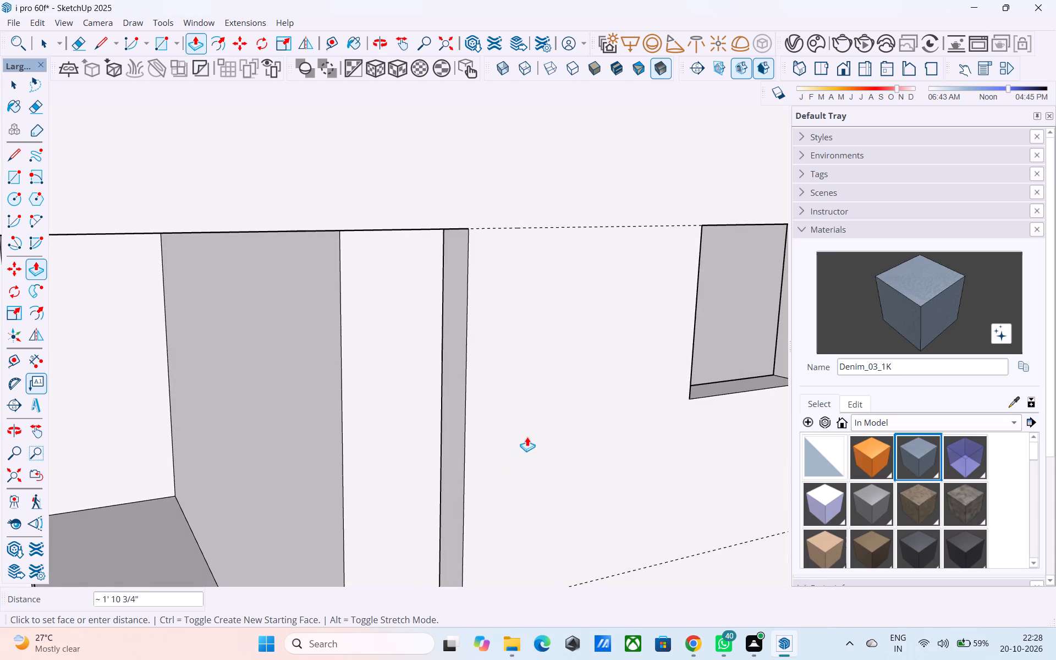
{"action": "middle_click_drag", "start_coordinate": [527, 436], "coordinate": [296, 478]}
{"action": "scroll", "coordinate": [411, 451], "scroll_direction": "down", "scroll_amount": 5}
{"action": "middle_click_drag", "start_coordinate": [484, 451], "coordinate": [326, 402]}
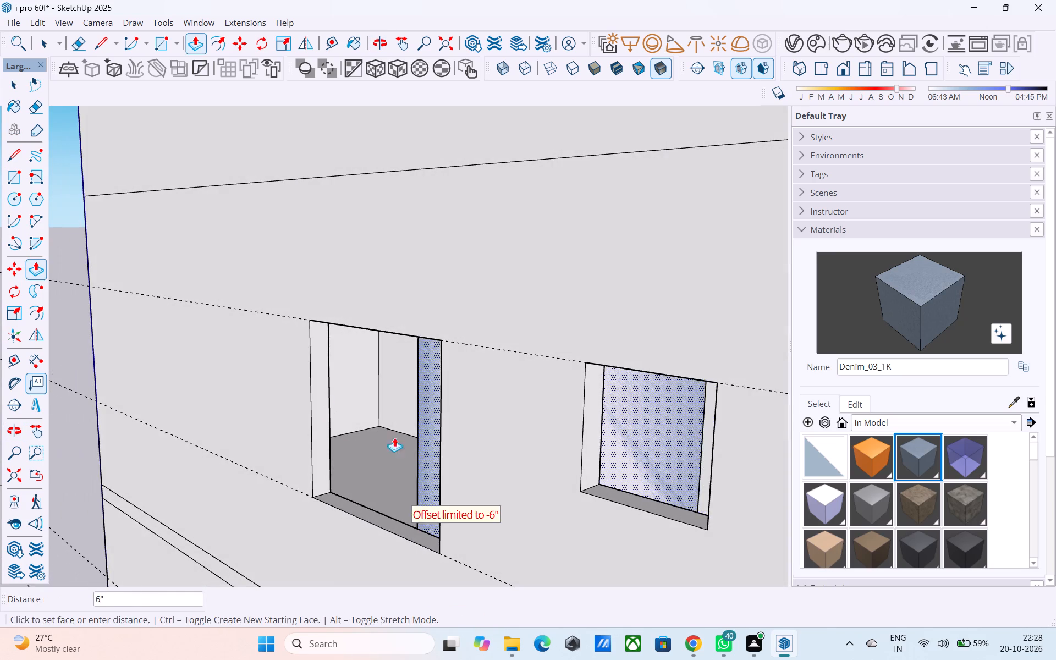
{"action": "middle_click_drag", "start_coordinate": [457, 448], "coordinate": [806, 453]}
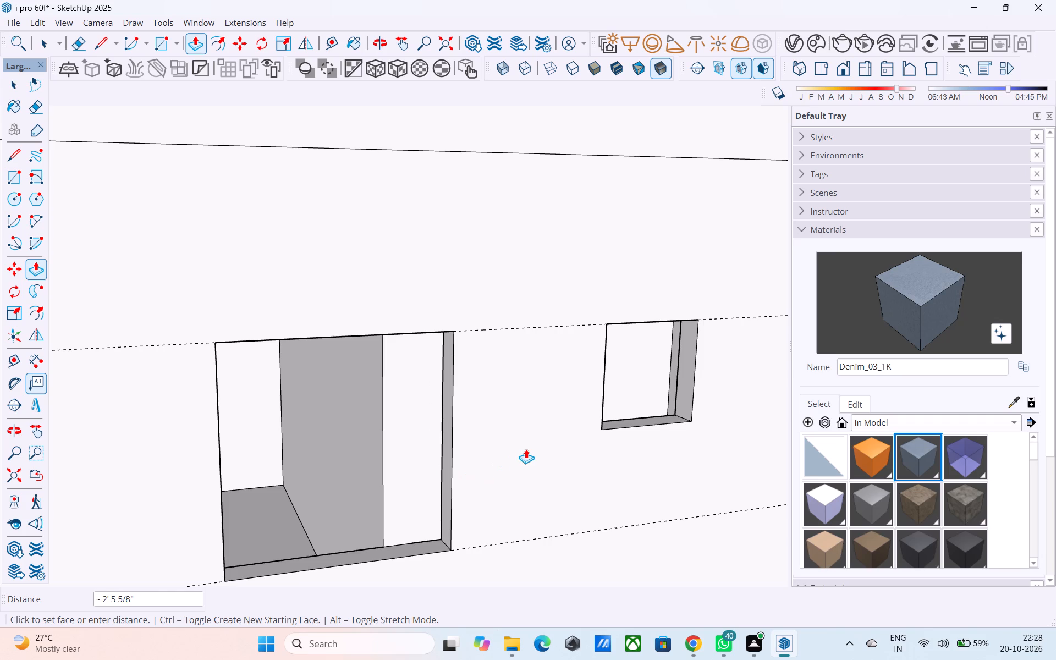
{"action": "type", "text": "1'"}
{"action": "key", "text": "Return"}
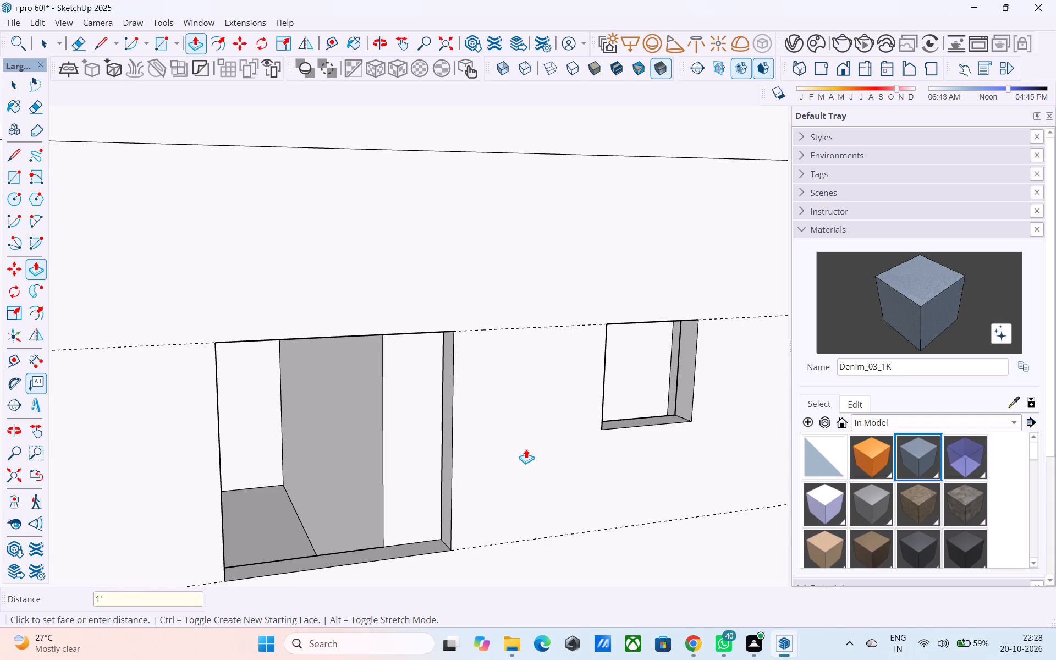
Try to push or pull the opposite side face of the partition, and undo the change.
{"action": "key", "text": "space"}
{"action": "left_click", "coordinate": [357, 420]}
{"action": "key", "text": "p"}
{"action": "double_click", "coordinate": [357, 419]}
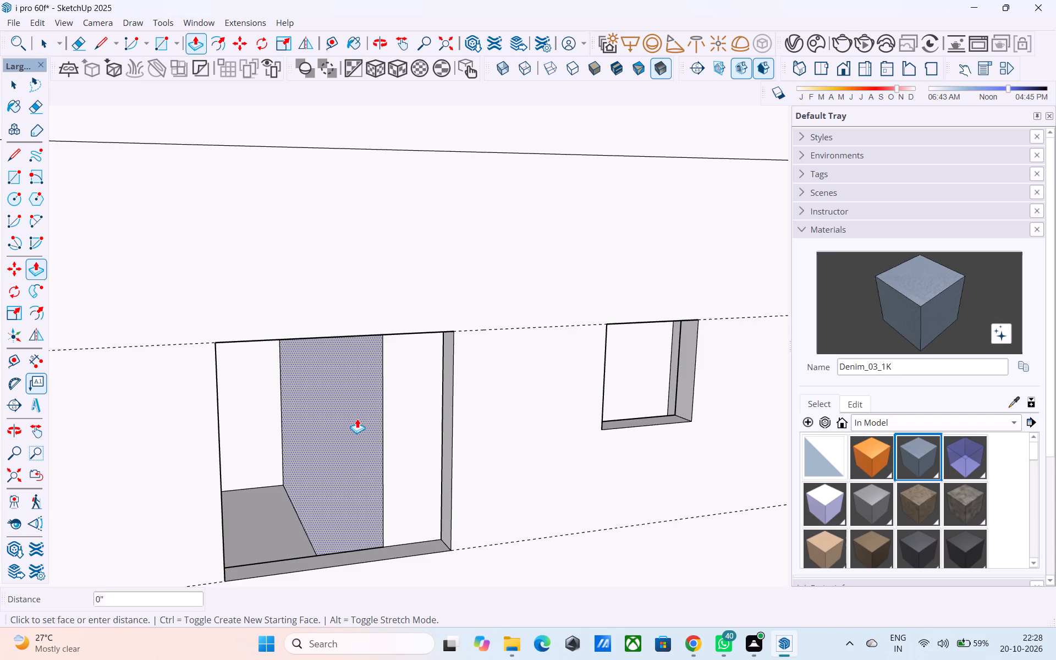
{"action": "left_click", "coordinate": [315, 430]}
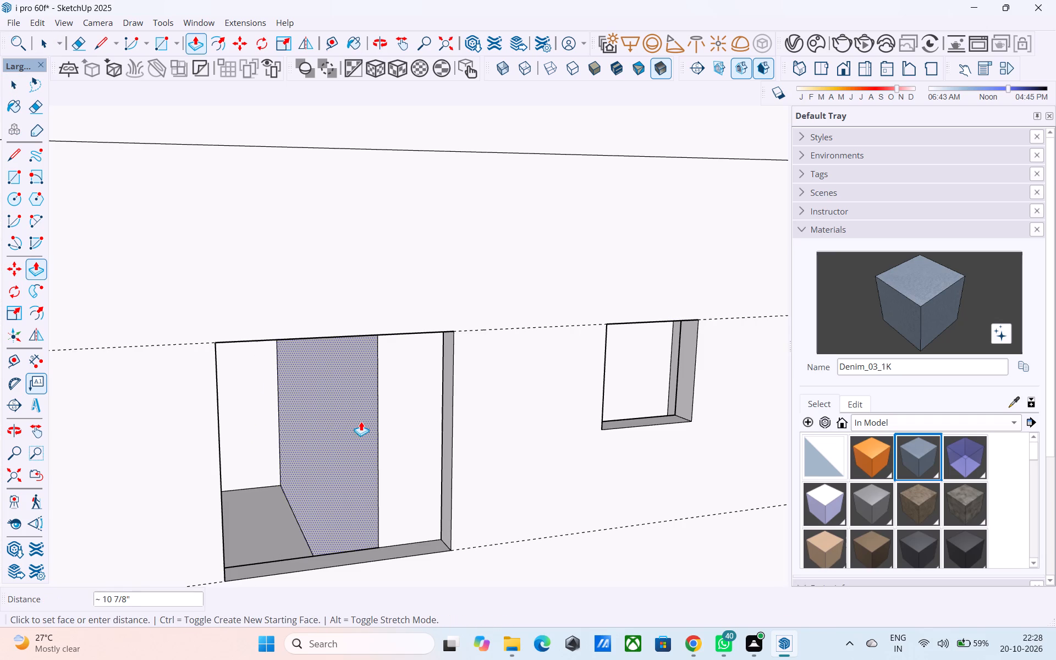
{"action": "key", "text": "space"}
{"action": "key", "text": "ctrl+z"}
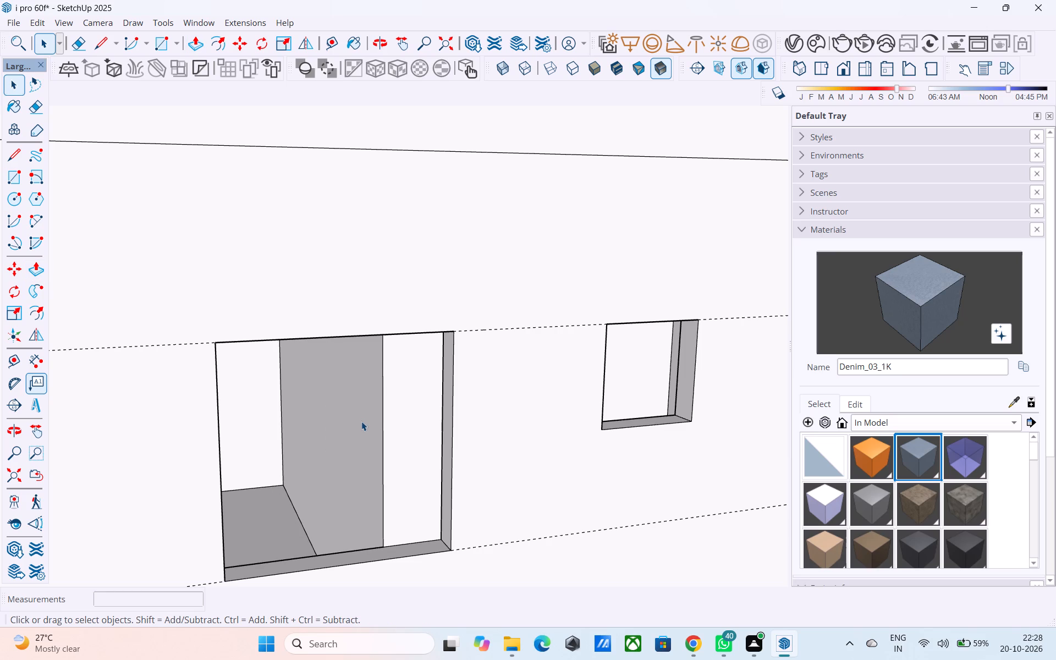
Push the partition's side face visible through the large upper window 1' towards the small window.
{"action": "left_click", "coordinate": [361, 421]}
{"action": "key", "text": "p"}
{"action": "left_click", "coordinate": [361, 421]}
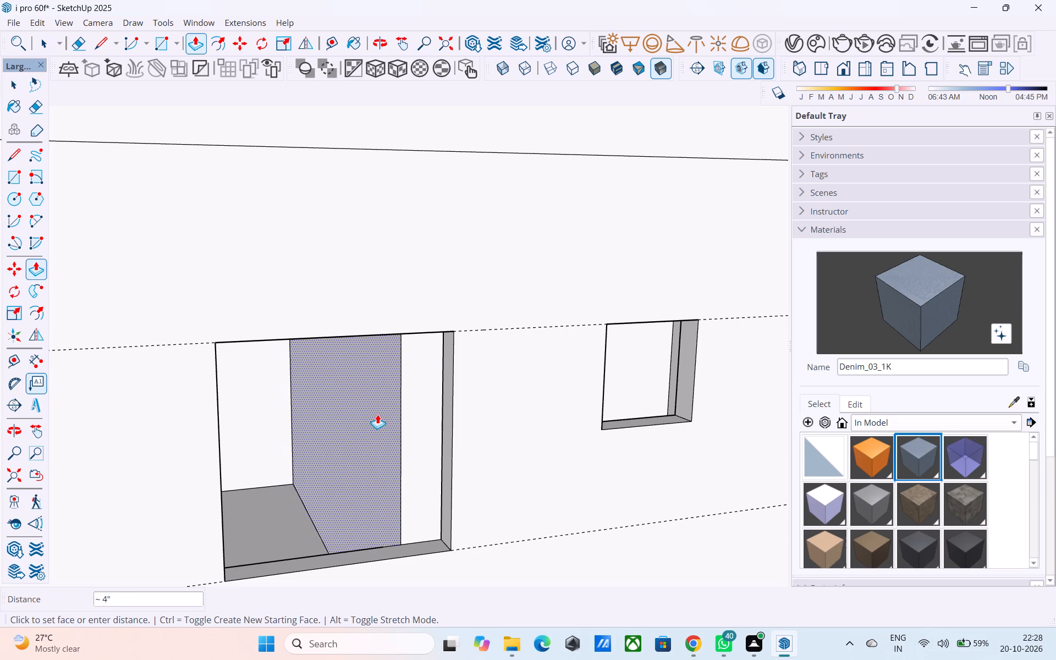
{"action": "type", "text": "1'"}
{"action": "key", "text": "Return"}
{"action": "key", "text": "space"}
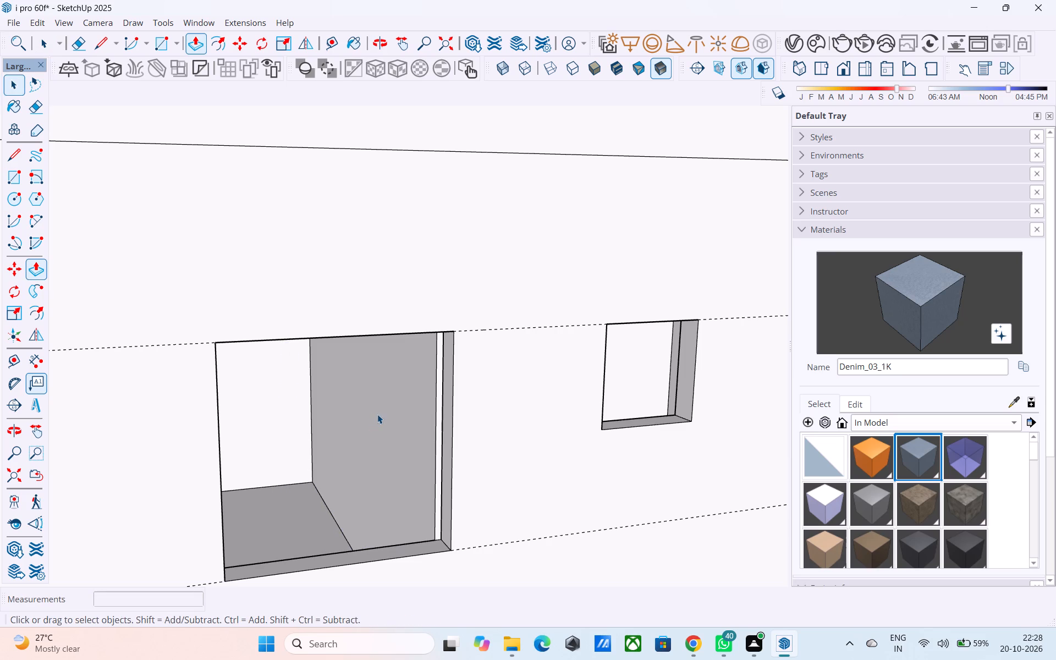
Push the same partition face further until it lines up with the large upper window's jamb.
{"action": "left_click", "coordinate": [400, 427]}
{"action": "scroll", "coordinate": [400, 427], "scroll_direction": "up", "scroll_amount": 2}
{"action": "key", "text": "p"}
{"action": "left_click", "coordinate": [400, 427]}
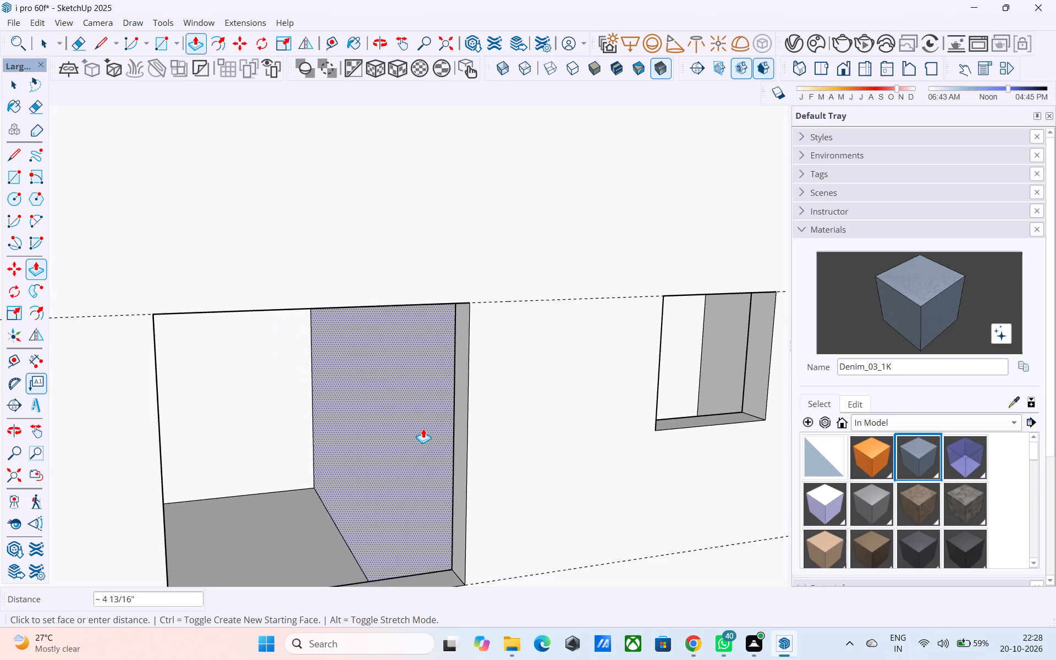
{"action": "left_click", "coordinate": [462, 438]}
{"action": "key", "text": "space"}
Examine the cleared upper window opening and the building's side and front facades.
{"action": "middle_click_drag", "start_coordinate": [456, 436], "coordinate": [413, 409]}
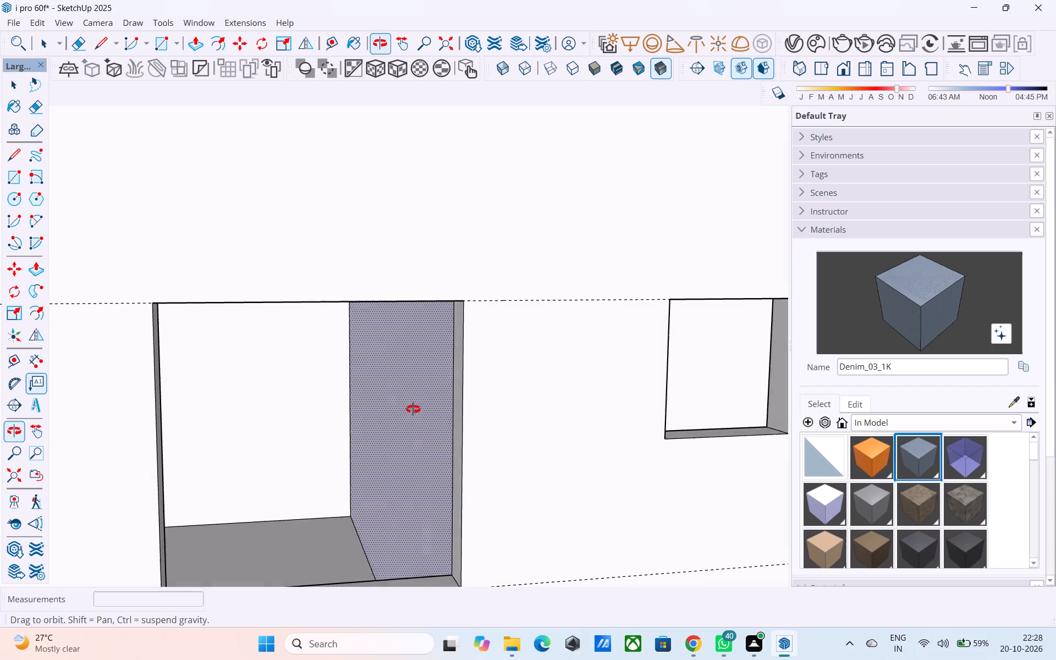
{"action": "middle_click_drag", "start_coordinate": [413, 409], "coordinate": [409, 408]}
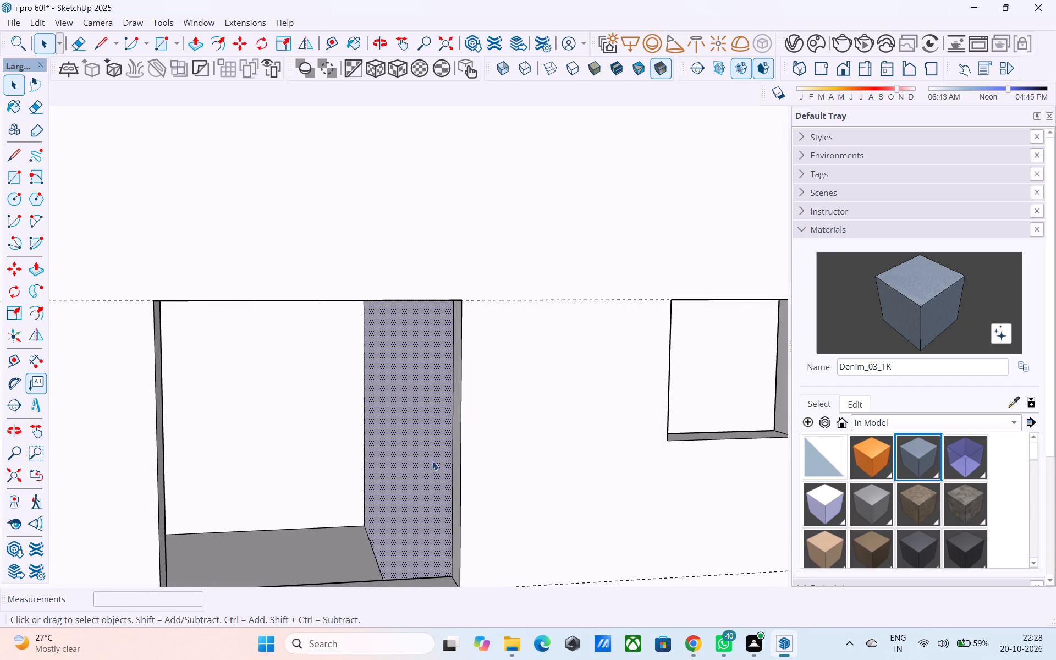
{"action": "scroll", "coordinate": [437, 470], "scroll_direction": "down", "scroll_amount": 2}
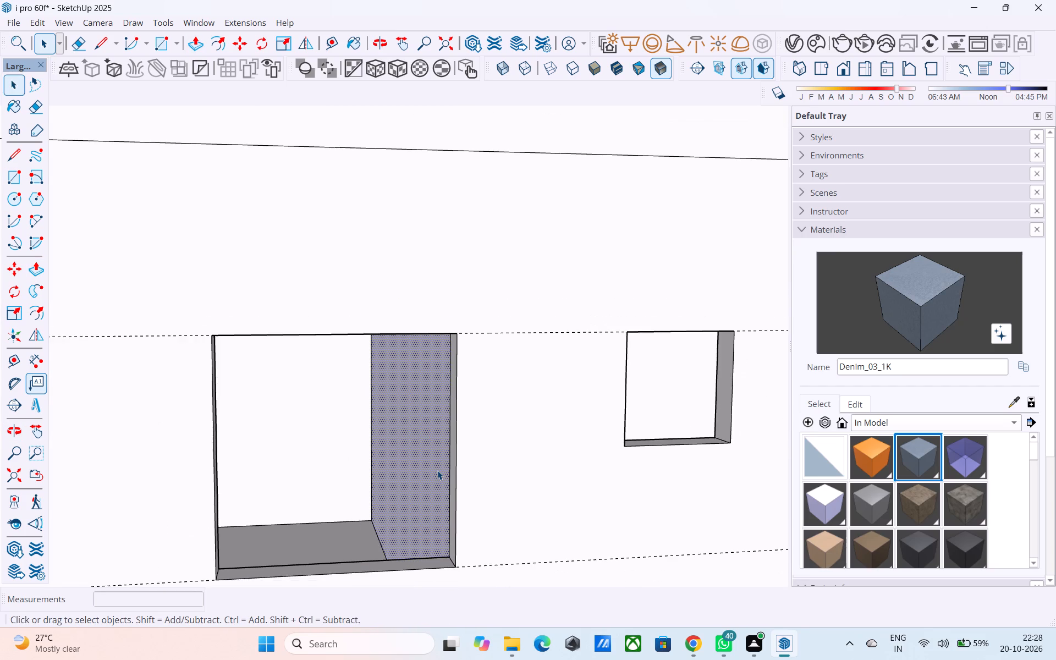
{"action": "scroll", "coordinate": [437, 470], "scroll_direction": "down", "scroll_amount": 3}
{"action": "middle_click_drag", "start_coordinate": [437, 470], "coordinate": [298, 419]}
{"action": "scroll", "coordinate": [288, 421], "scroll_direction": "down", "scroll_amount": 4}
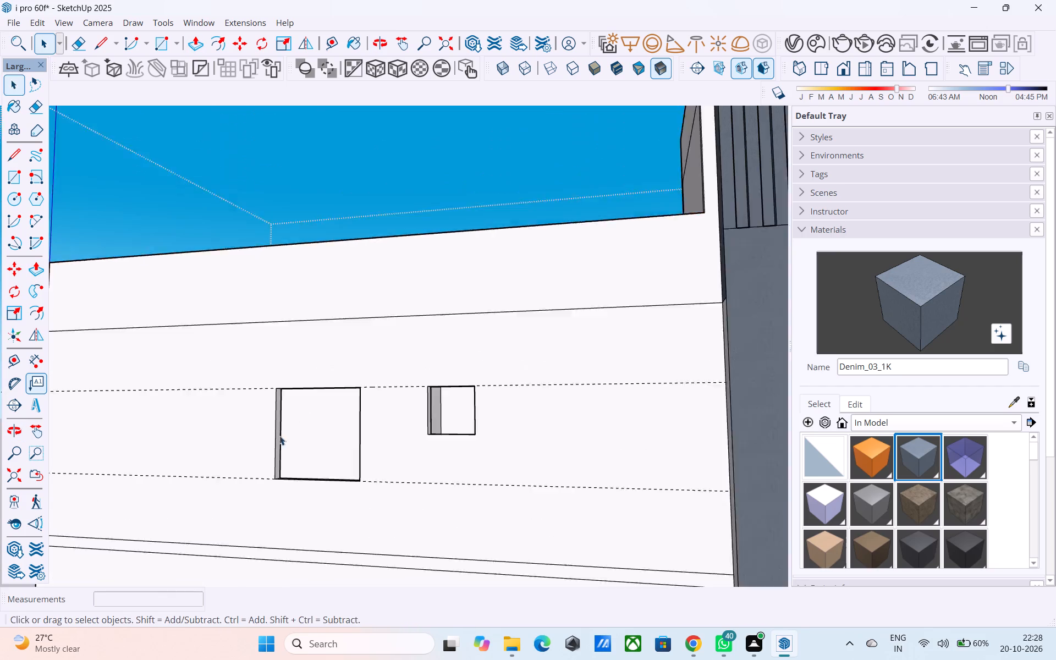
{"action": "scroll", "coordinate": [279, 436], "scroll_direction": "down", "scroll_amount": 6}
{"action": "middle_click_drag", "start_coordinate": [277, 432], "coordinate": [228, 444]}
{"action": "middle_click_drag", "start_coordinate": [361, 408], "coordinate": [222, 419]}
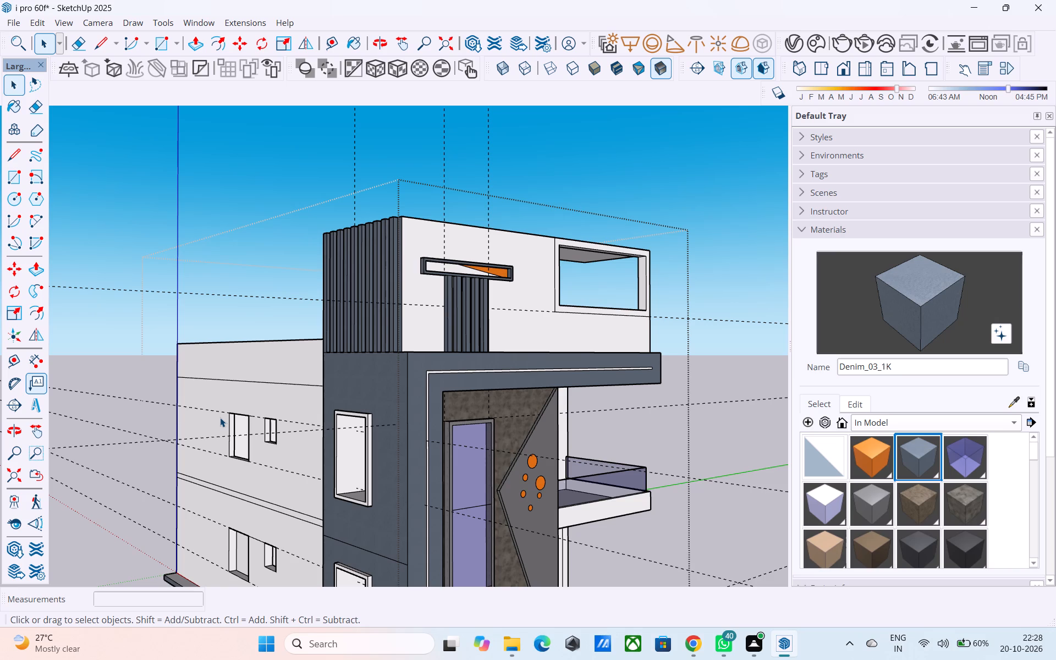
Examine the side-wall window openings from several angles, close up and together with the front facade.
{"action": "middle_click_drag", "start_coordinate": [184, 439], "coordinate": [261, 408]}
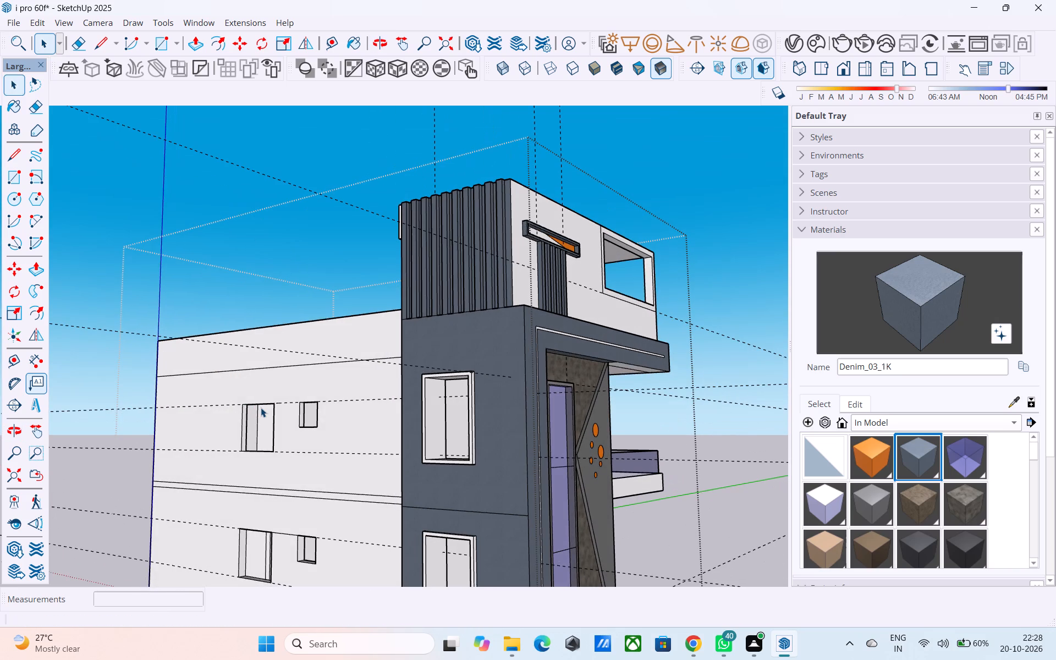
{"action": "scroll", "coordinate": [266, 406], "scroll_direction": "down", "scroll_amount": 2}
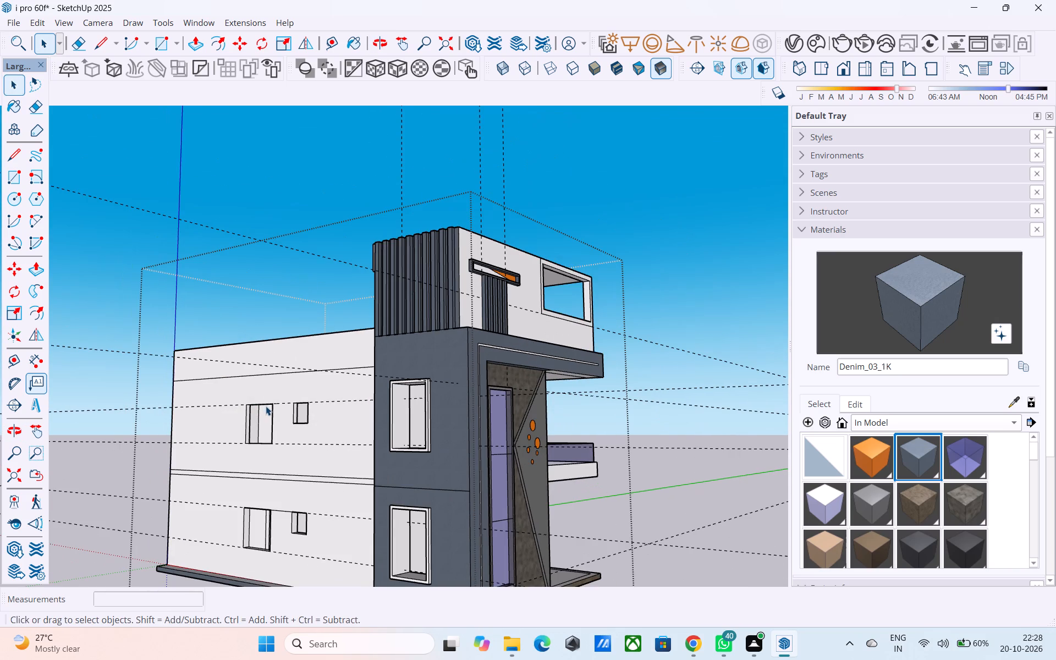
{"action": "middle_click_drag", "start_coordinate": [264, 402], "coordinate": [252, 390]}
{"action": "middle_click_drag", "start_coordinate": [278, 389], "coordinate": [300, 365]}
{"action": "middle_click_drag", "start_coordinate": [301, 363], "coordinate": [306, 353]}
{"action": "scroll", "coordinate": [255, 396], "scroll_direction": "up", "scroll_amount": 5}
{"action": "scroll", "coordinate": [259, 403], "scroll_direction": "down", "scroll_amount": 1}
{"action": "middle_click_drag", "start_coordinate": [259, 403], "coordinate": [385, 427]}
{"action": "scroll", "coordinate": [387, 427], "scroll_direction": "up", "scroll_amount": 1}
{"action": "scroll", "coordinate": [370, 387], "scroll_direction": "down", "scroll_amount": 6}
{"action": "middle_click_drag", "start_coordinate": [366, 381], "coordinate": [393, 462]}
{"action": "scroll", "coordinate": [393, 462], "scroll_direction": "up", "scroll_amount": 9}
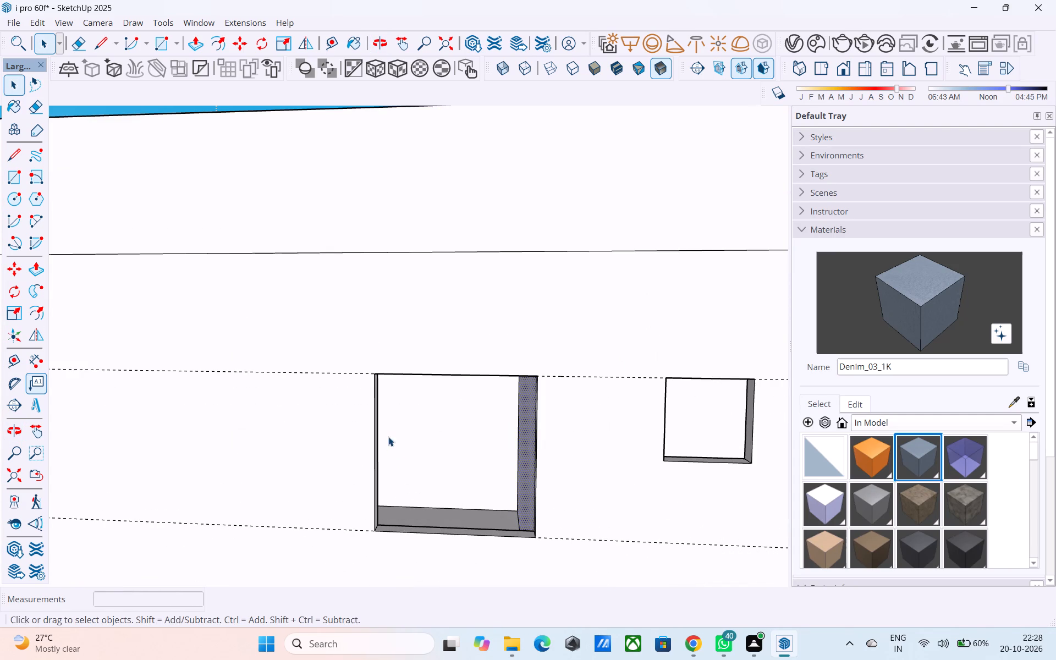
{"action": "middle_click_drag", "start_coordinate": [388, 436], "coordinate": [353, 429]}
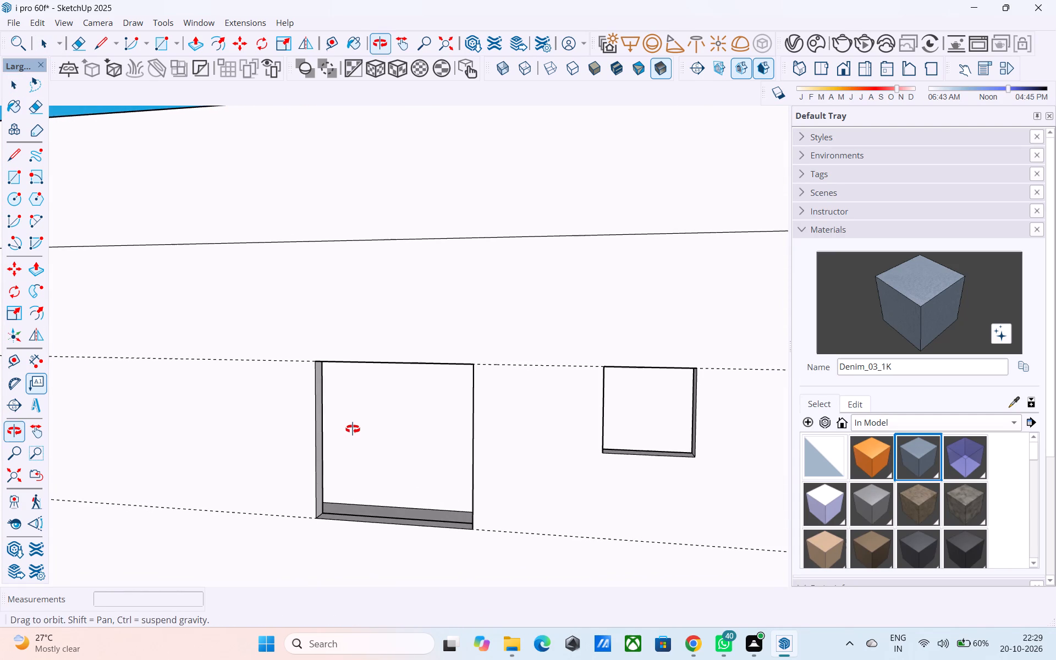
{"action": "middle_click_drag", "start_coordinate": [353, 429], "coordinate": [355, 429]}
{"action": "scroll", "coordinate": [326, 415], "scroll_direction": "down", "scroll_amount": 11}
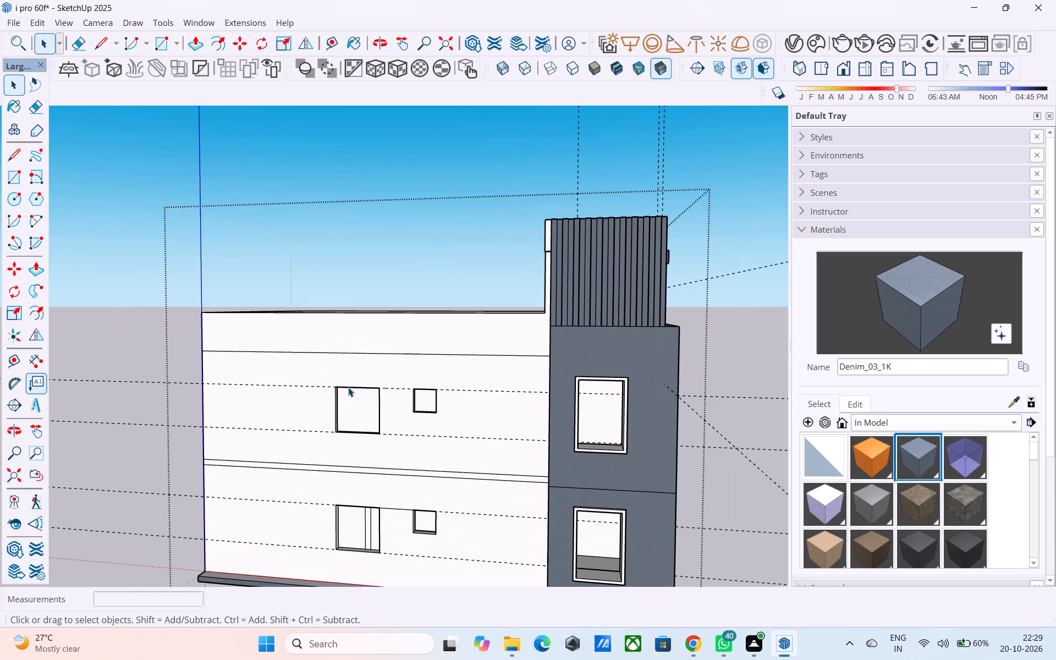
Copy the large upper window's vertical jamb edge farthest from the small window 6" outward along the wall.
{"action": "middle_click", "coordinate": [350, 422]}
{"action": "scroll", "coordinate": [349, 420], "scroll_direction": "up", "scroll_amount": 7}
{"action": "middle_click_drag", "start_coordinate": [324, 421], "coordinate": [306, 421]}
{"action": "scroll", "coordinate": [306, 421], "scroll_direction": "up", "scroll_amount": 4}
{"action": "left_click", "coordinate": [324, 430]}
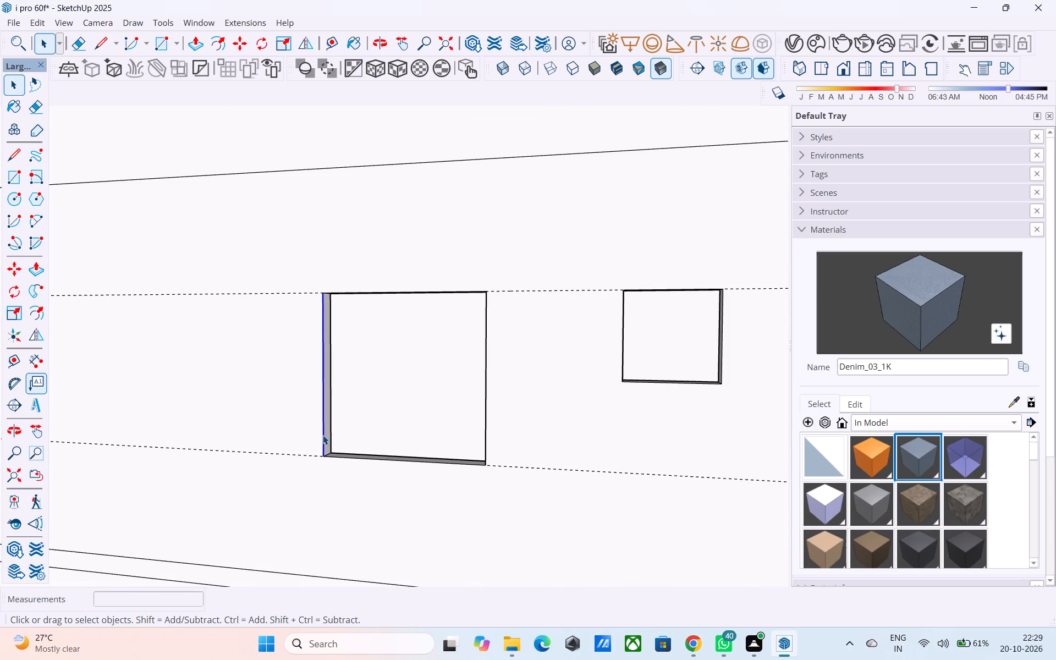
{"action": "key", "text": "m"}
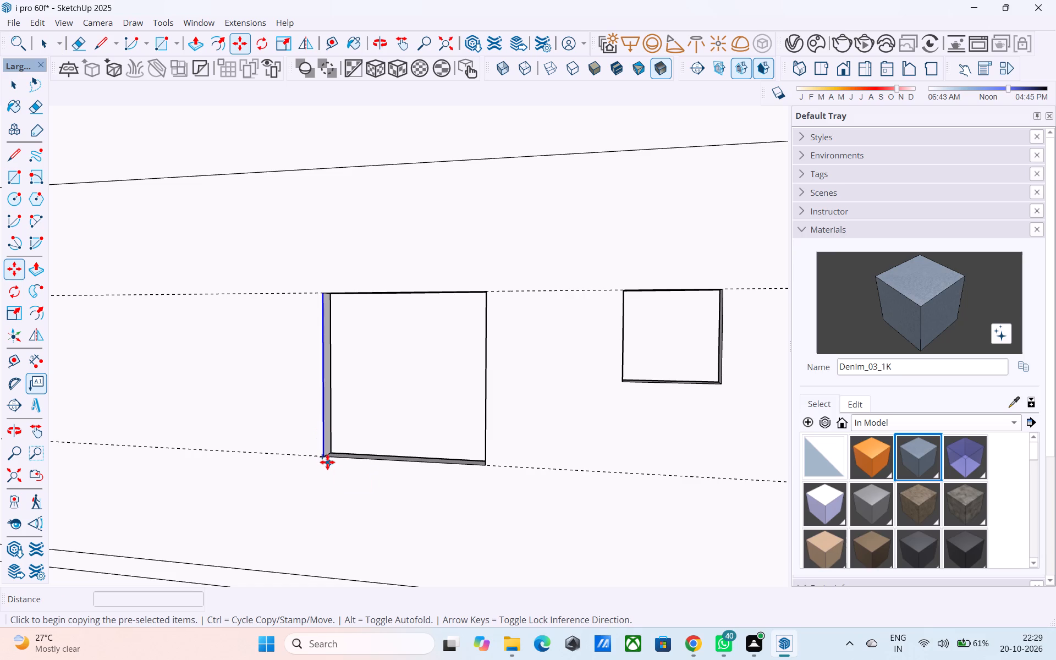
{"action": "left_click", "coordinate": [323, 459]}
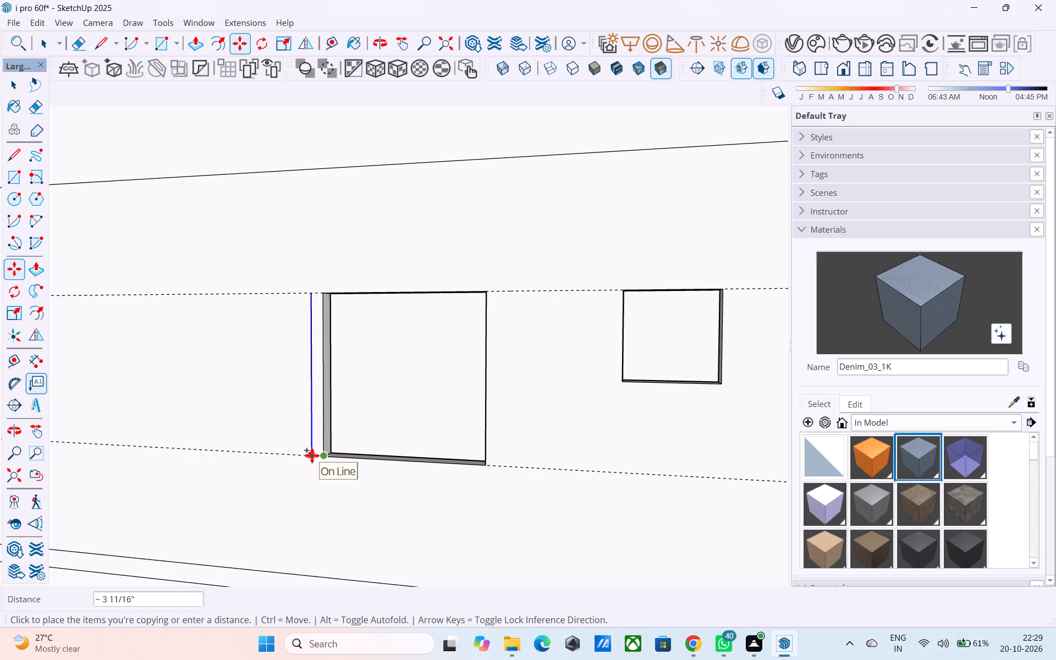
{"action": "type", "text": "6\""}
{"action": "key", "text": "Return"}
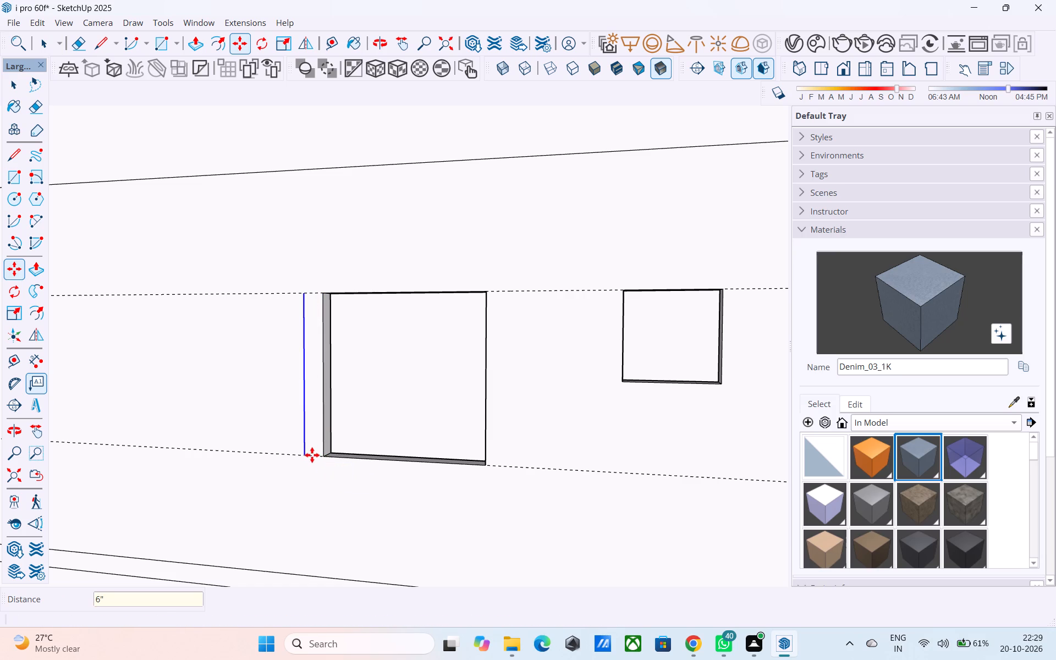
Draw a 6' 6" vertical line from the copied edge's lower end down to the lower windows' head guide.
{"action": "key", "text": "l"}
{"action": "left_click", "coordinate": [301, 459]}
{"action": "scroll", "coordinate": [333, 364], "scroll_direction": "down", "scroll_amount": 6}
{"action": "scroll", "coordinate": [317, 440], "scroll_direction": "down", "scroll_amount": 5}
{"action": "scroll", "coordinate": [320, 560], "scroll_direction": "up", "scroll_amount": 1}
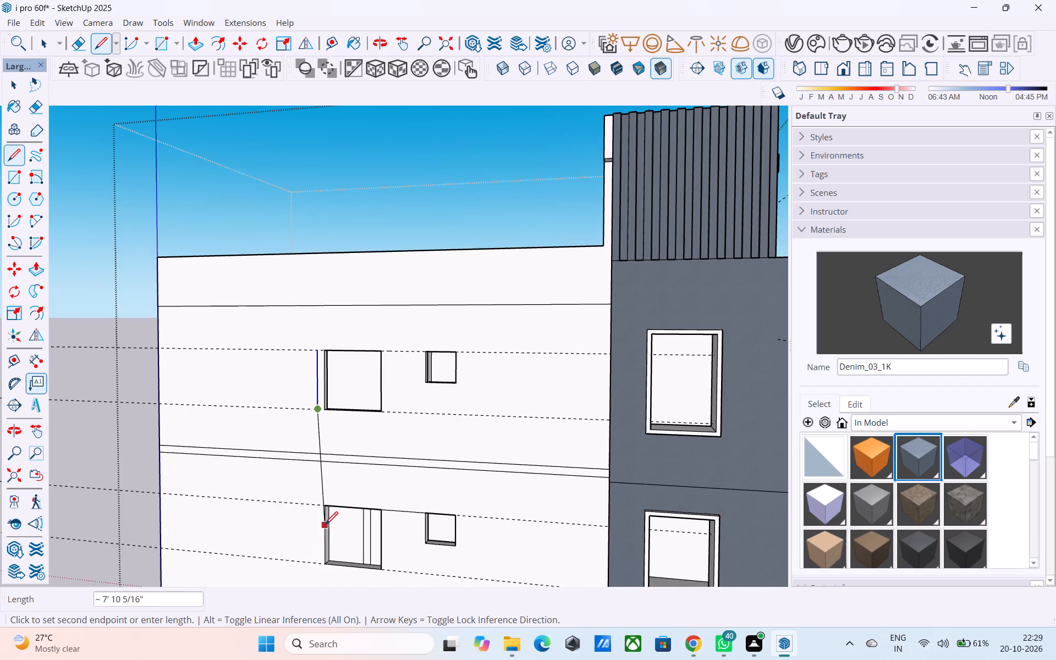
{"action": "scroll", "coordinate": [325, 525], "scroll_direction": "up", "scroll_amount": 10}
{"action": "left_click", "coordinate": [309, 482]}
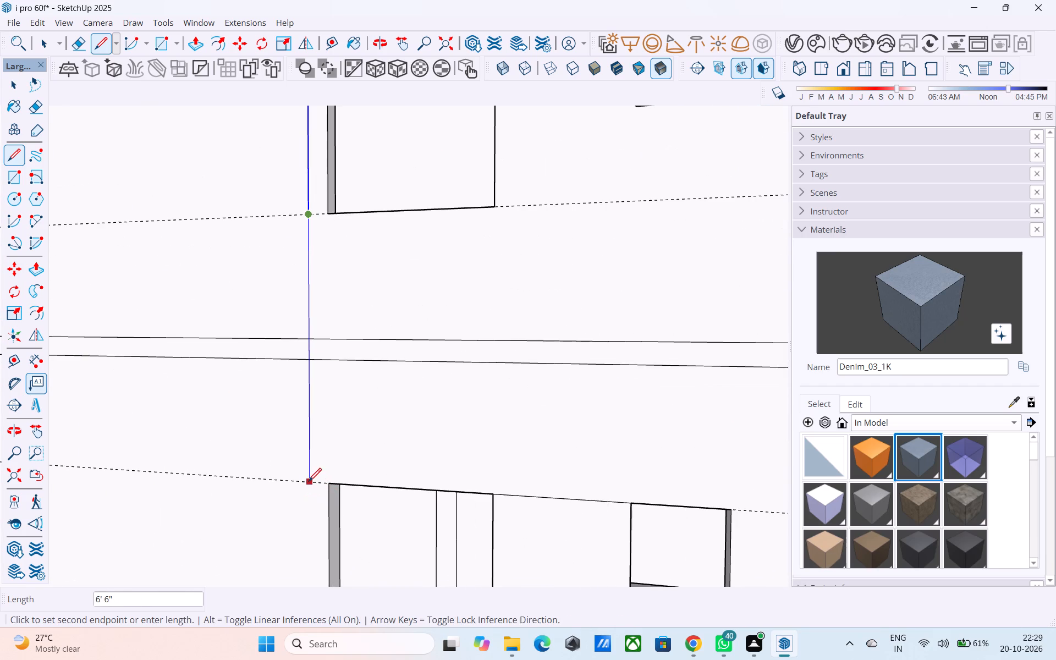
{"action": "scroll", "coordinate": [325, 413], "scroll_direction": "down", "scroll_amount": 6}
{"action": "scroll", "coordinate": [291, 332], "scroll_direction": "up", "scroll_amount": 3}
Copy the full vertical line beside the large windows, including all its segments, 1' farther away from the windows.
{"action": "key", "text": "space"}
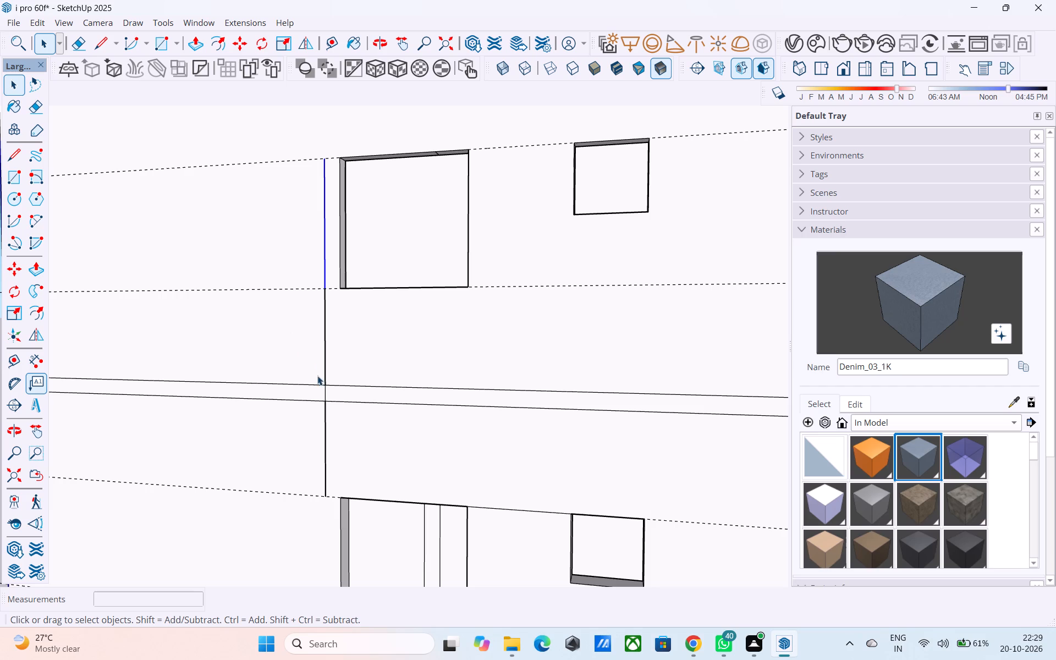
{"action": "left_click", "coordinate": [326, 419]}
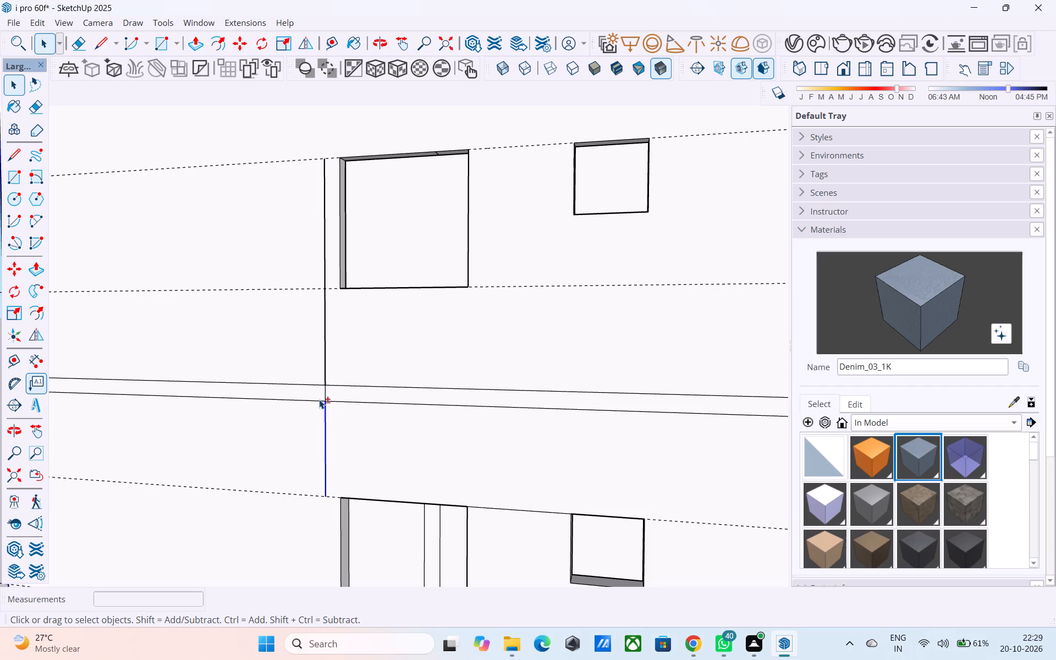
{"action": "left_click", "coordinate": [326, 394], "text": "shift"}
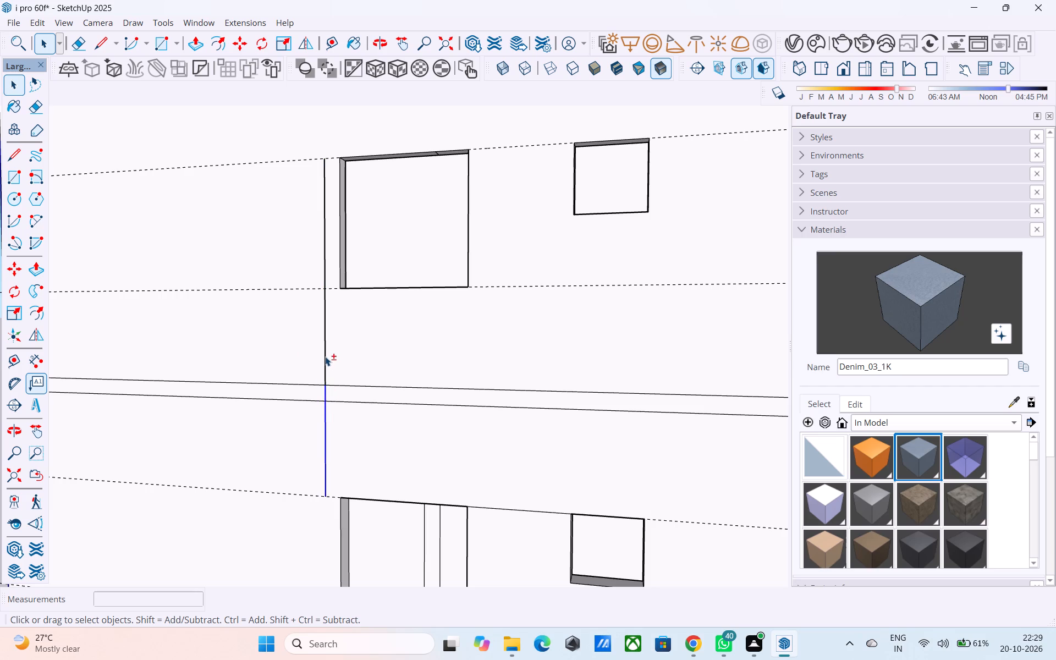
{"action": "left_click", "coordinate": [325, 356], "text": "shift"}
{"action": "middle_click_drag", "start_coordinate": [328, 320], "coordinate": [331, 399], "text": "shift"}
{"action": "left_click", "coordinate": [328, 351], "text": "shift"}
{"action": "scroll", "coordinate": [328, 351], "scroll_direction": "down", "scroll_amount": 5, "text": "shift"}
{"action": "middle_click_drag", "start_coordinate": [328, 351], "coordinate": [327, 353], "text": "shift"}
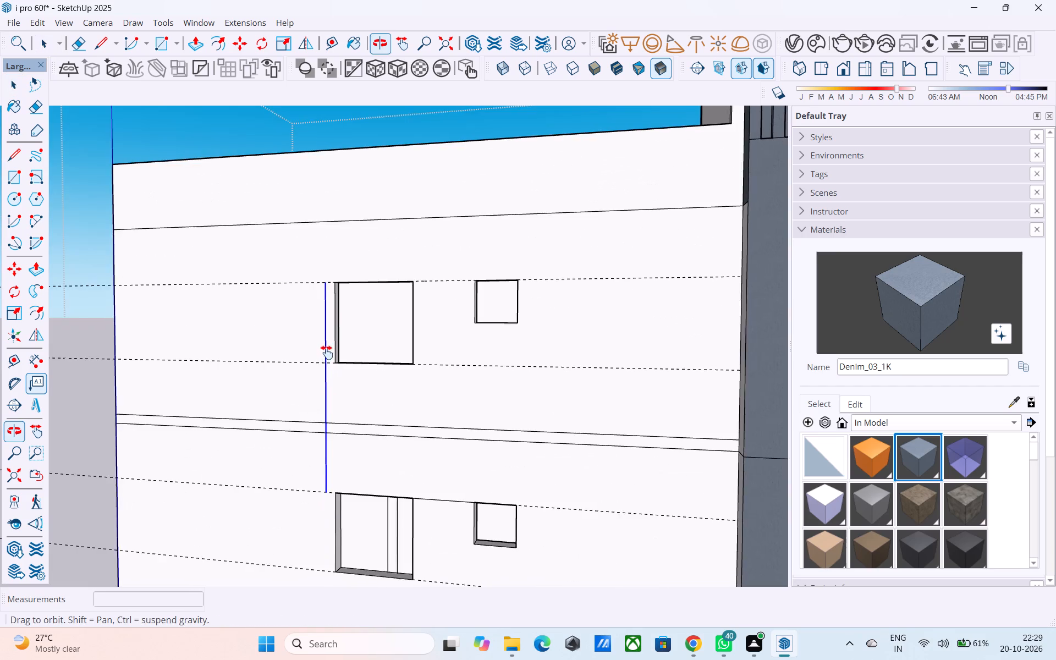
{"action": "middle_click_drag", "start_coordinate": [327, 353], "coordinate": [328, 373], "text": "shift"}
{"action": "key", "text": "m"}
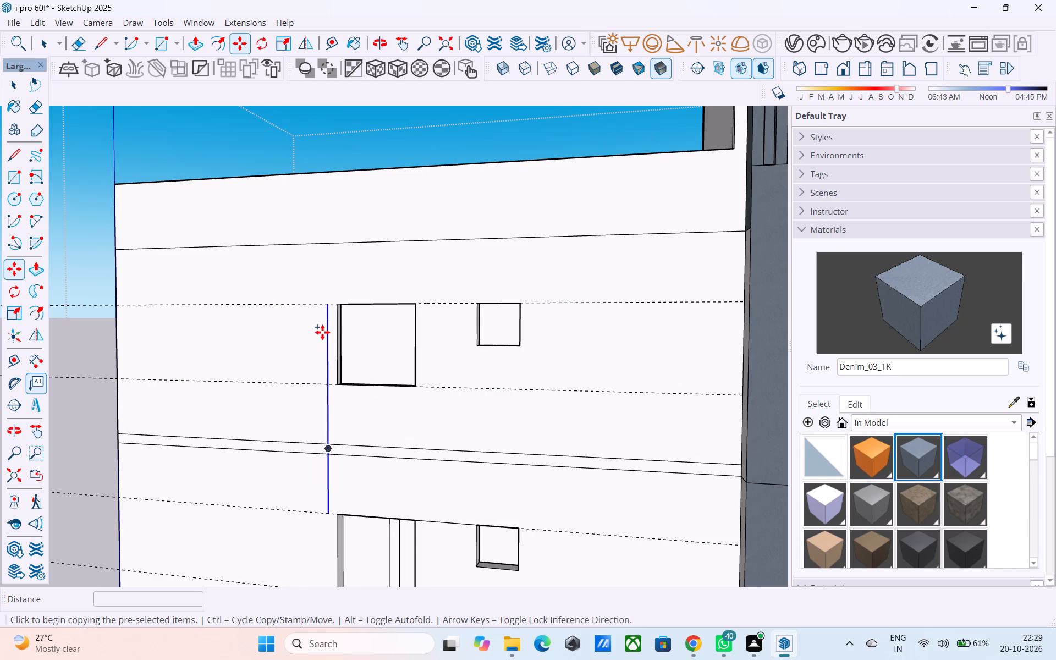
{"action": "left_click", "coordinate": [324, 307]}
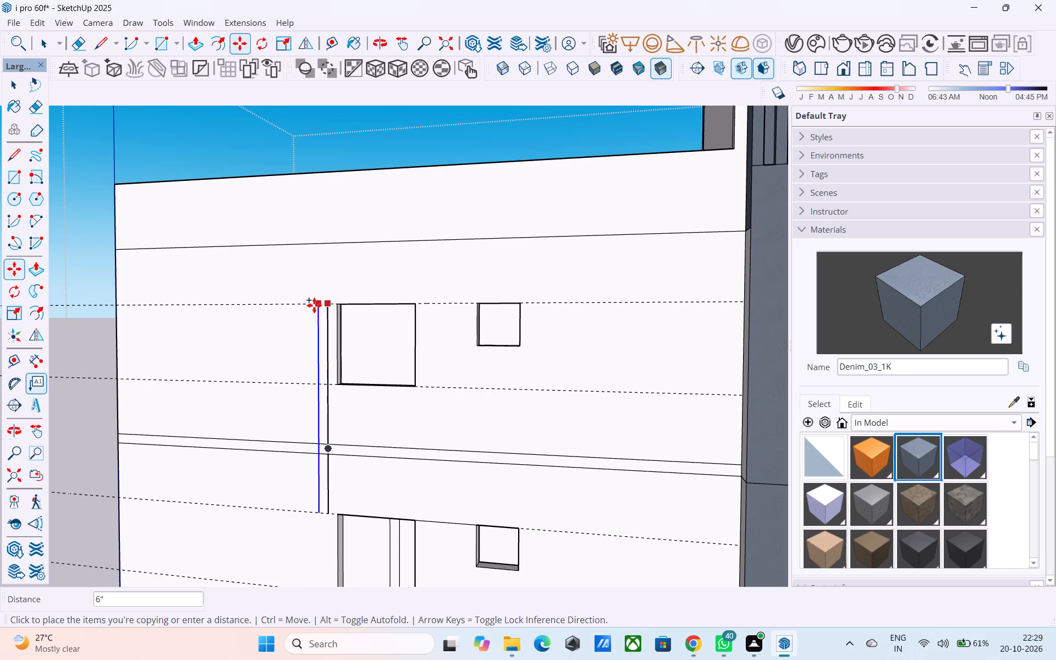
{"action": "key", "text": "1"}
{"action": "key", "text": "apostrophe"}
{"action": "key", "text": "Return"}
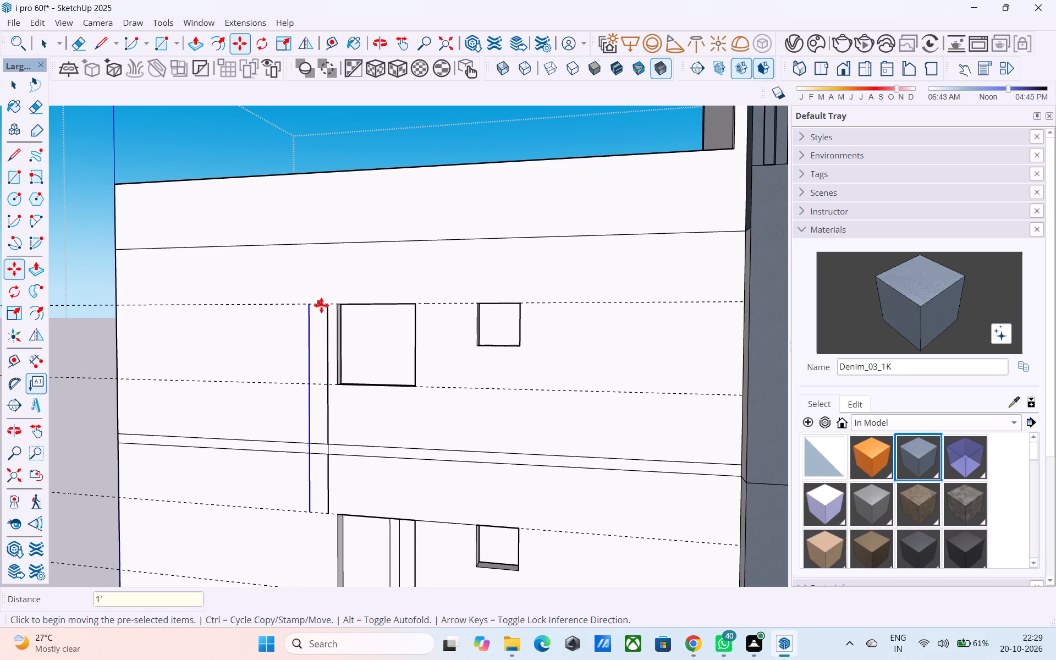
Extend the outer vertical line upward by 1' from its top end above the upper window head guide.
{"action": "scroll", "coordinate": [326, 387], "scroll_direction": "down", "scroll_amount": 3}
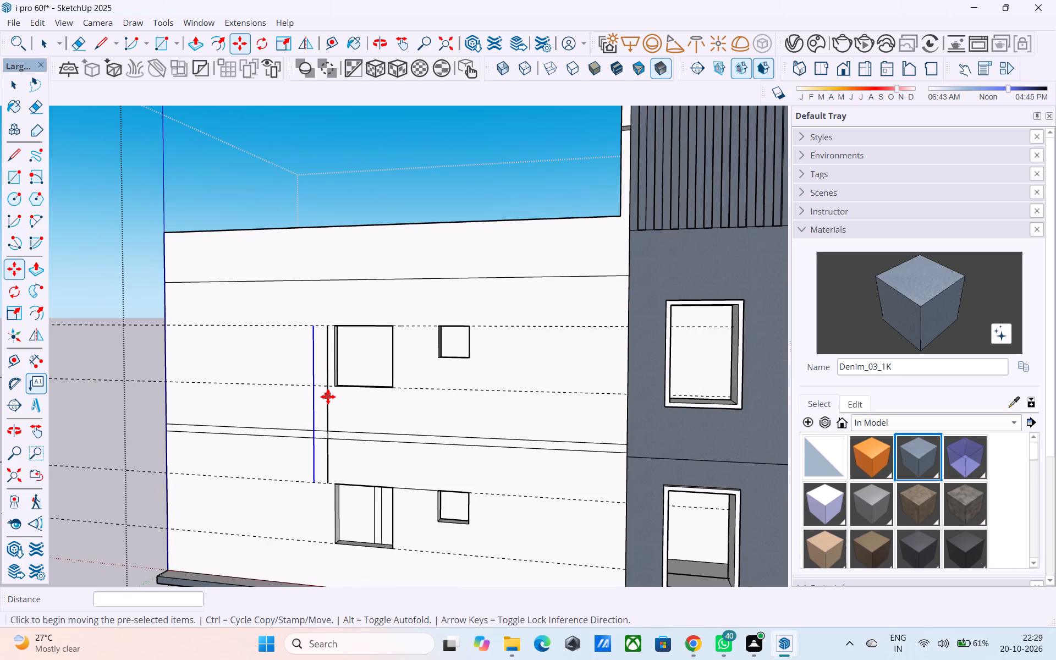
{"action": "scroll", "coordinate": [328, 397], "scroll_direction": "down", "scroll_amount": 1}
{"action": "scroll", "coordinate": [340, 245], "scroll_direction": "up", "scroll_amount": 4}
{"action": "middle_click_drag", "start_coordinate": [345, 267], "coordinate": [371, 242]}
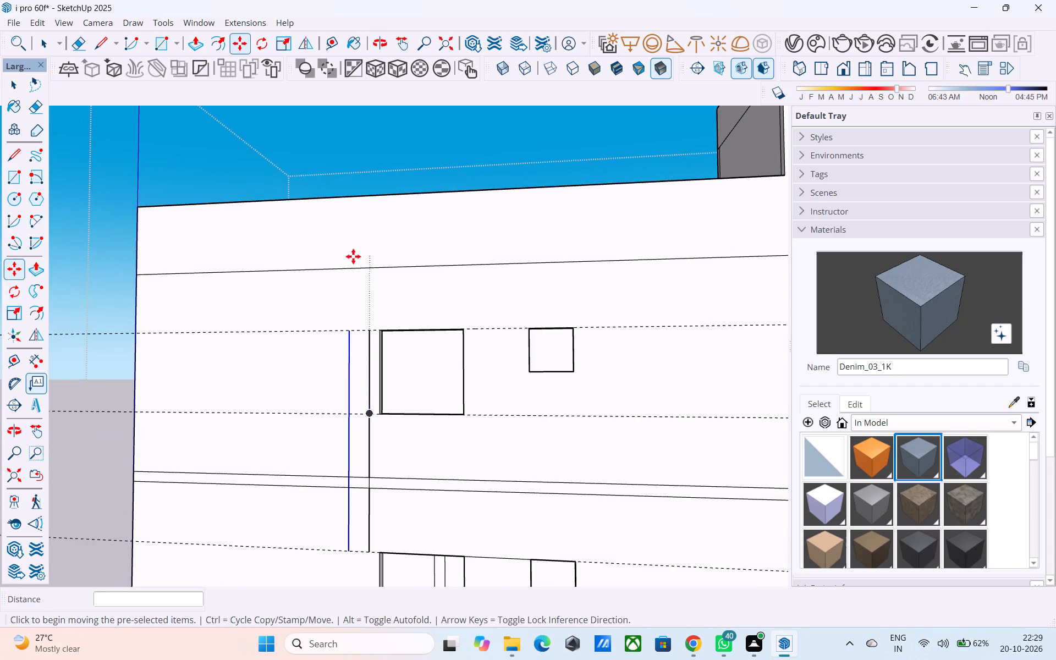
{"action": "key", "text": "l"}
{"action": "scroll", "coordinate": [338, 353], "scroll_direction": "up", "scroll_amount": 4}
{"action": "left_click", "coordinate": [356, 318]}
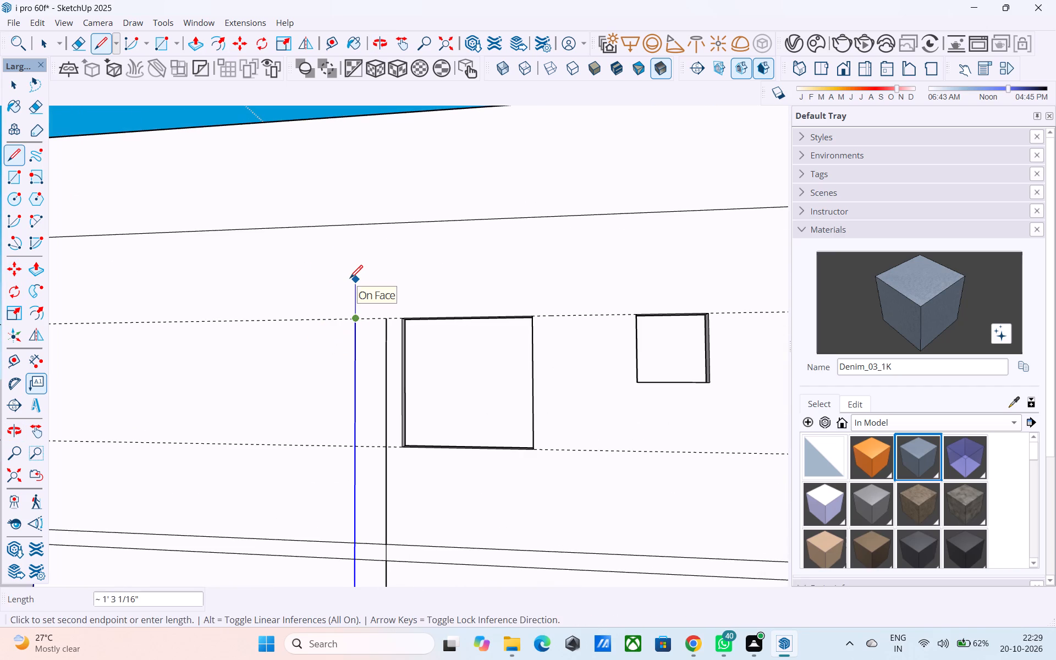
{"action": "type", "text": "1'"}
{"action": "key", "text": "Return"}
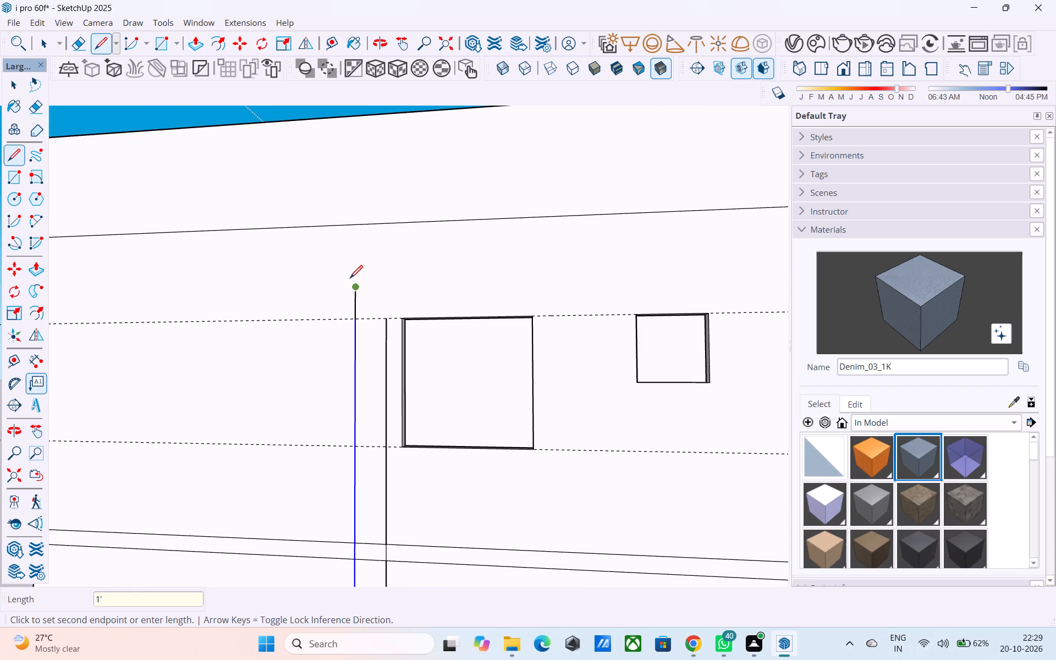
Outline a 1' band above the upper windows to the small window's far jamb, with a 9' 6" lower edge along their heads.
{"action": "scroll", "coordinate": [344, 291], "scroll_direction": "down", "scroll_amount": 2}
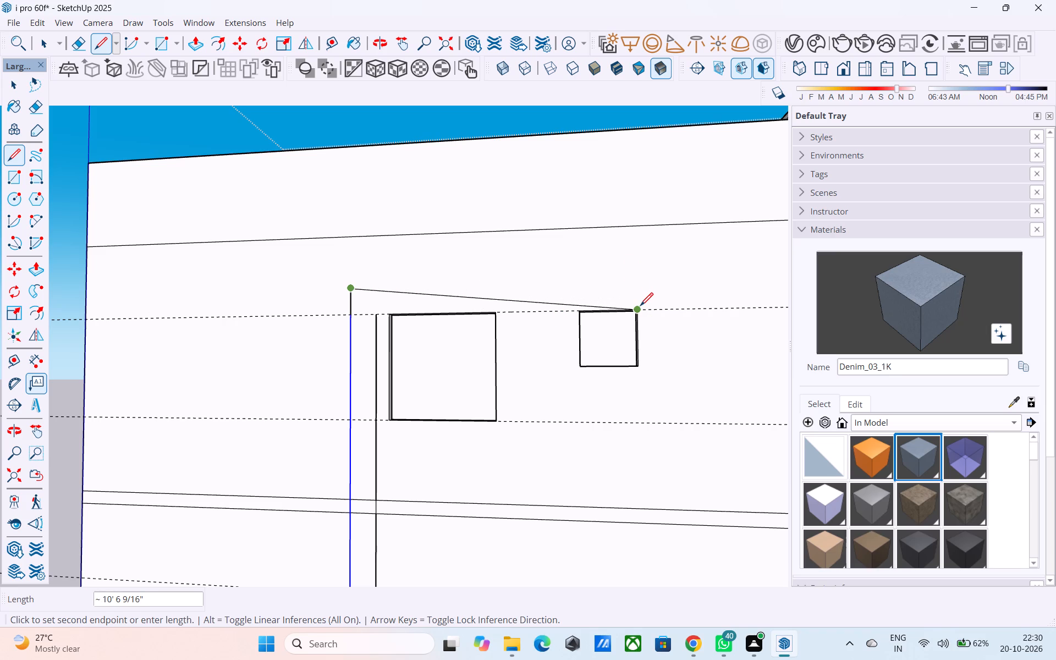
{"action": "left_click", "coordinate": [640, 276]}
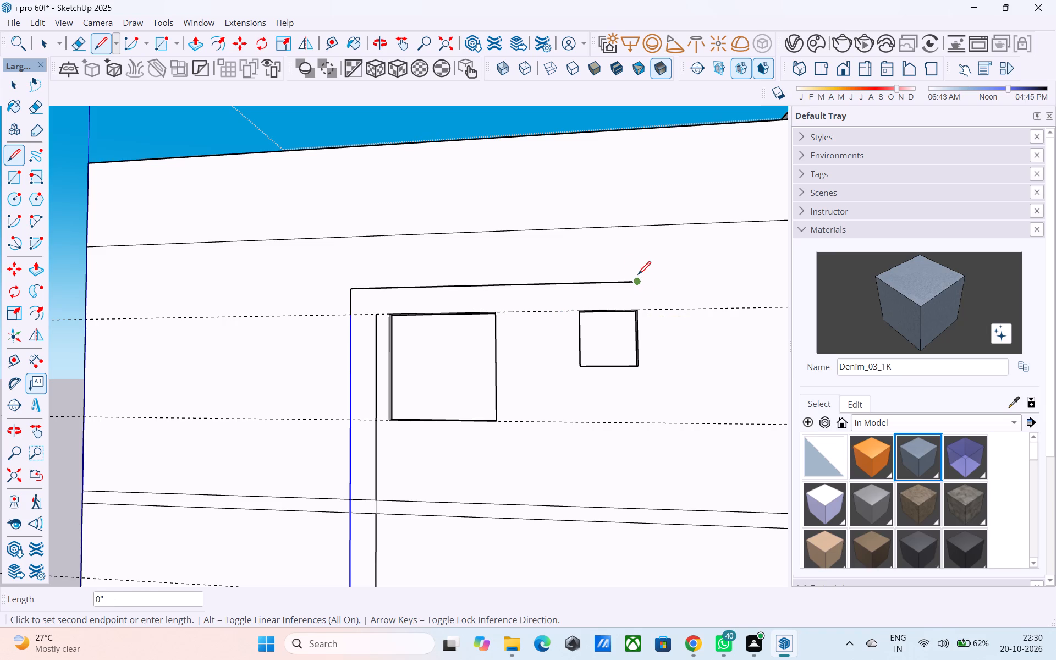
{"action": "left_click", "coordinate": [633, 314]}
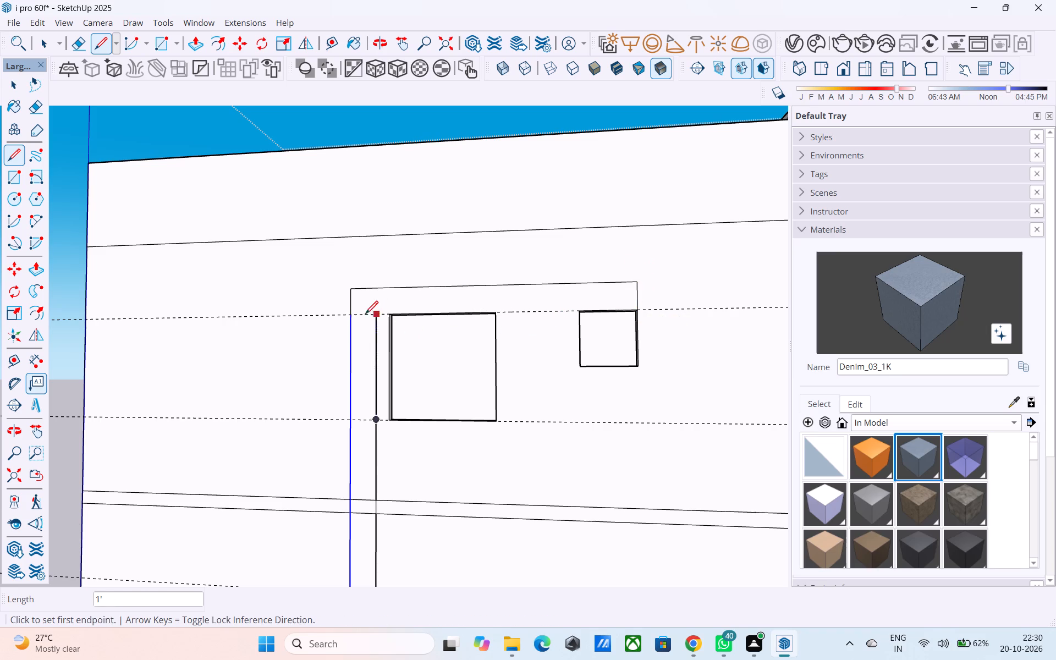
{"action": "left_click", "coordinate": [382, 314]}
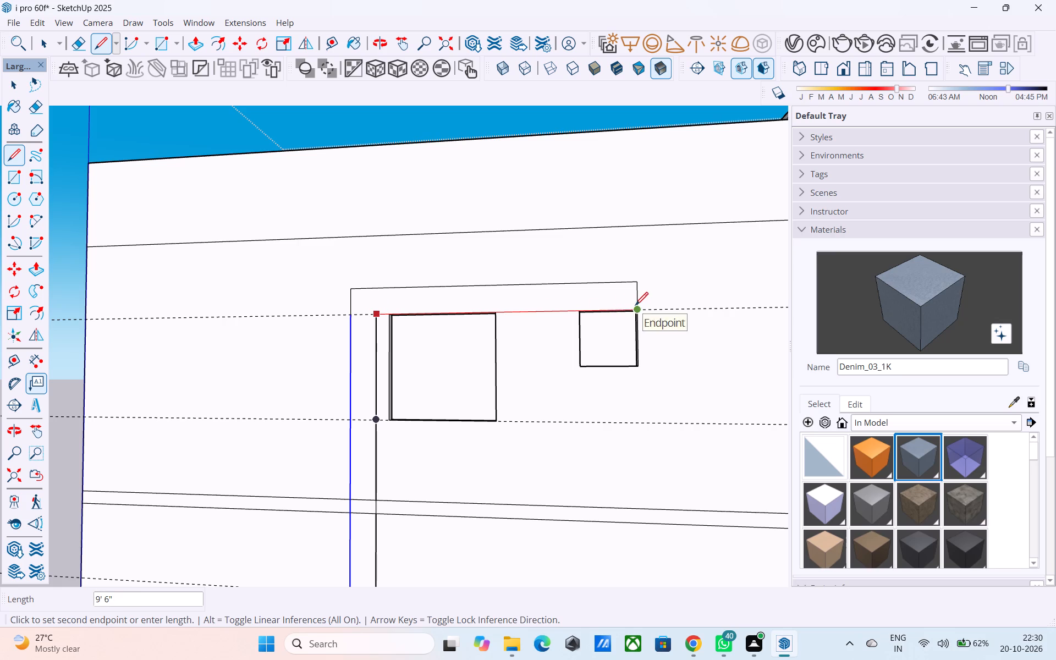
{"action": "left_click", "coordinate": [635, 306]}
{"action": "left_click", "coordinate": [475, 339]}
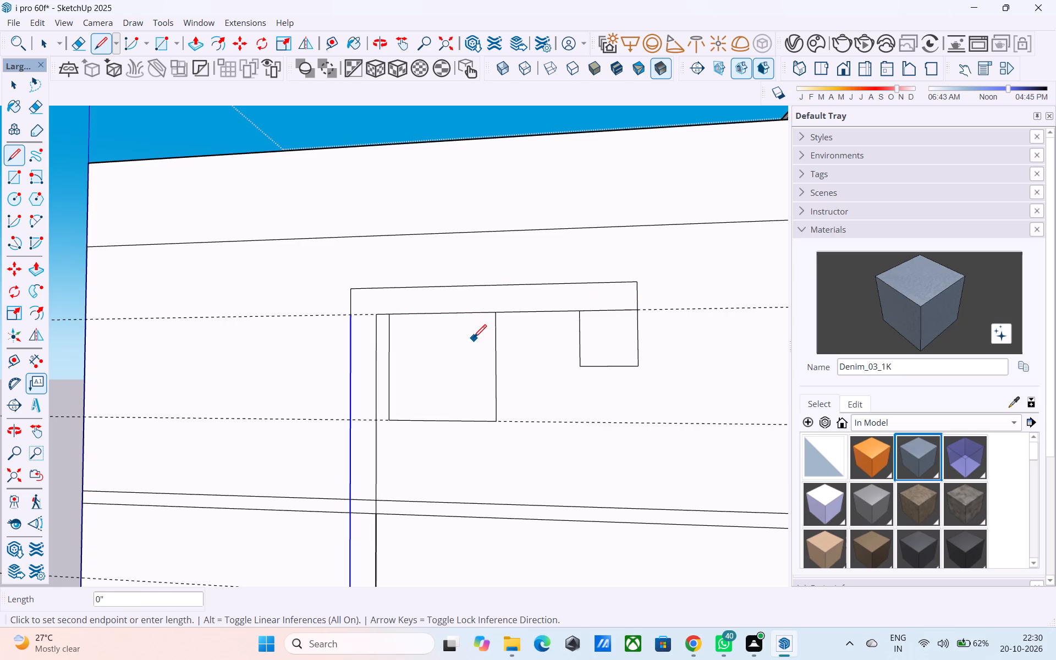
Delete the faces covering the large and small upper window openings.
{"action": "key", "text": "space"}
{"action": "left_click", "coordinate": [474, 339]}
{"action": "key", "text": "Delete"}
{"action": "left_click", "coordinate": [602, 320]}
{"action": "key", "text": "Delete"}
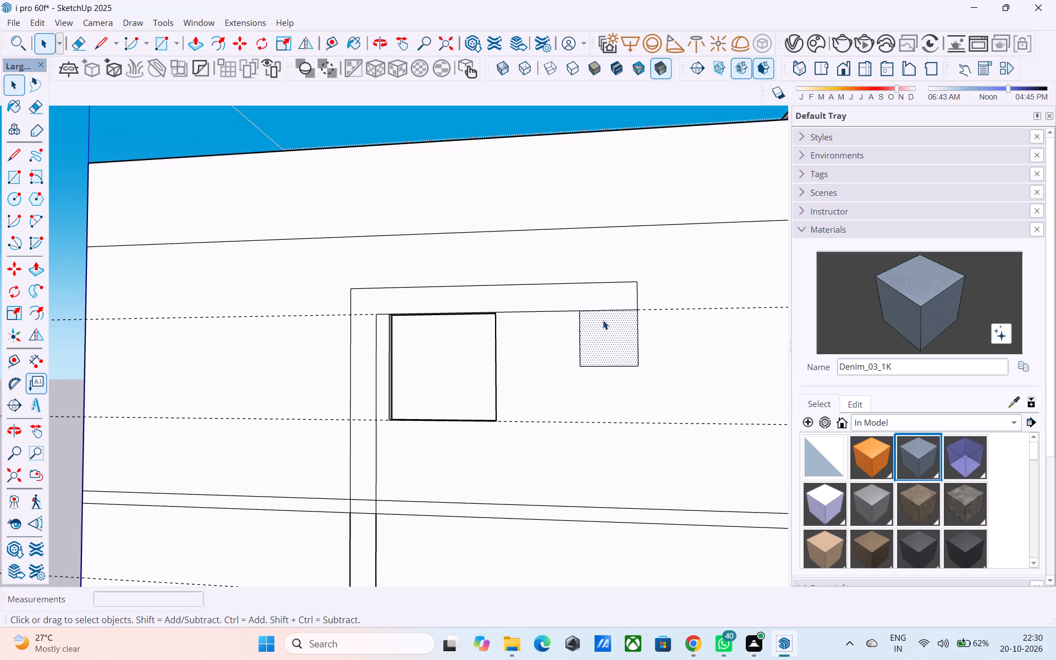
Outline a 9' 6" long band above the lower windows, from the inner vertical line to the small window's far jamb.
{"action": "scroll", "coordinate": [455, 206], "scroll_direction": "down", "scroll_amount": 7}
{"action": "scroll", "coordinate": [416, 246], "scroll_direction": "down", "scroll_amount": 2}
{"action": "middle_click_drag", "start_coordinate": [407, 320], "coordinate": [413, 376]}
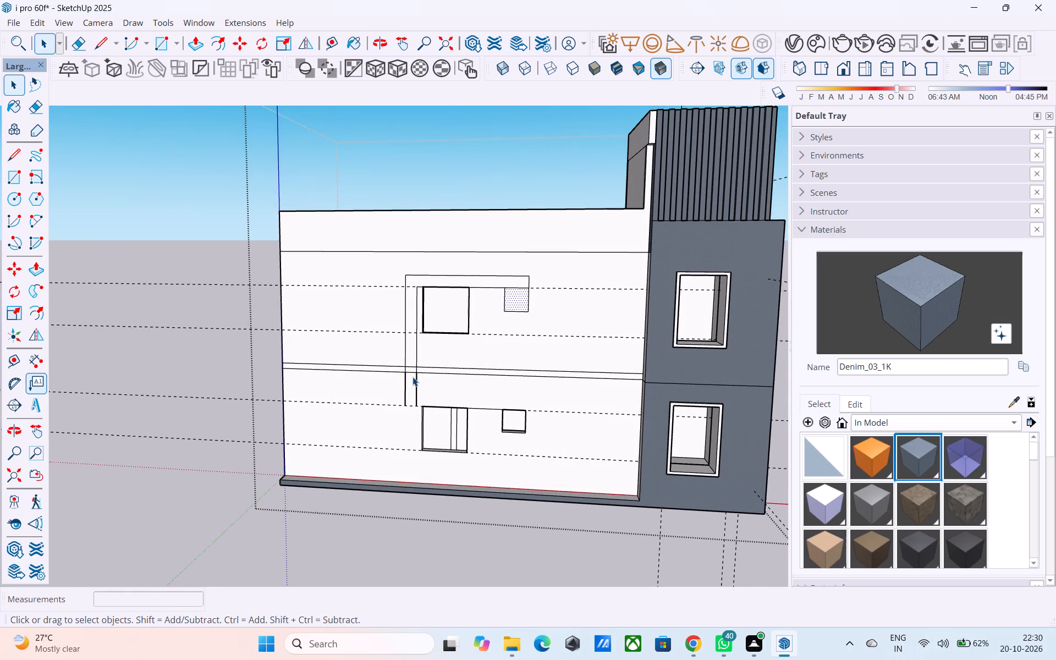
{"action": "scroll", "coordinate": [413, 377], "scroll_direction": "up", "scroll_amount": 3}
{"action": "middle_click_drag", "start_coordinate": [413, 379], "coordinate": [416, 358]}
{"action": "scroll", "coordinate": [419, 372], "scroll_direction": "up", "scroll_amount": 10}
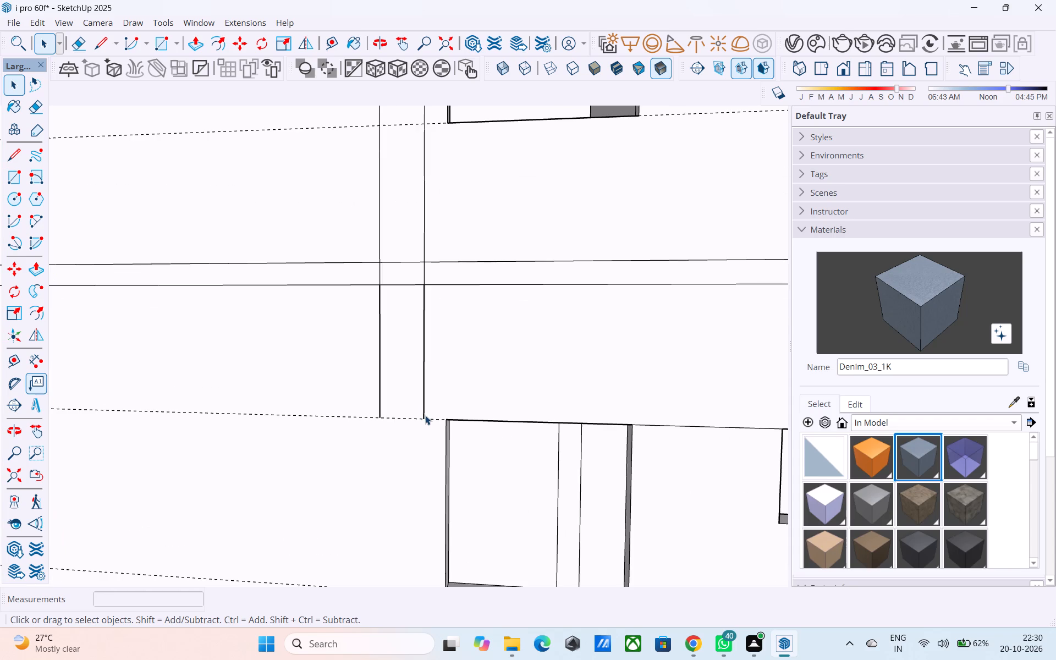
{"action": "key", "text": "l"}
{"action": "left_click", "coordinate": [426, 416]}
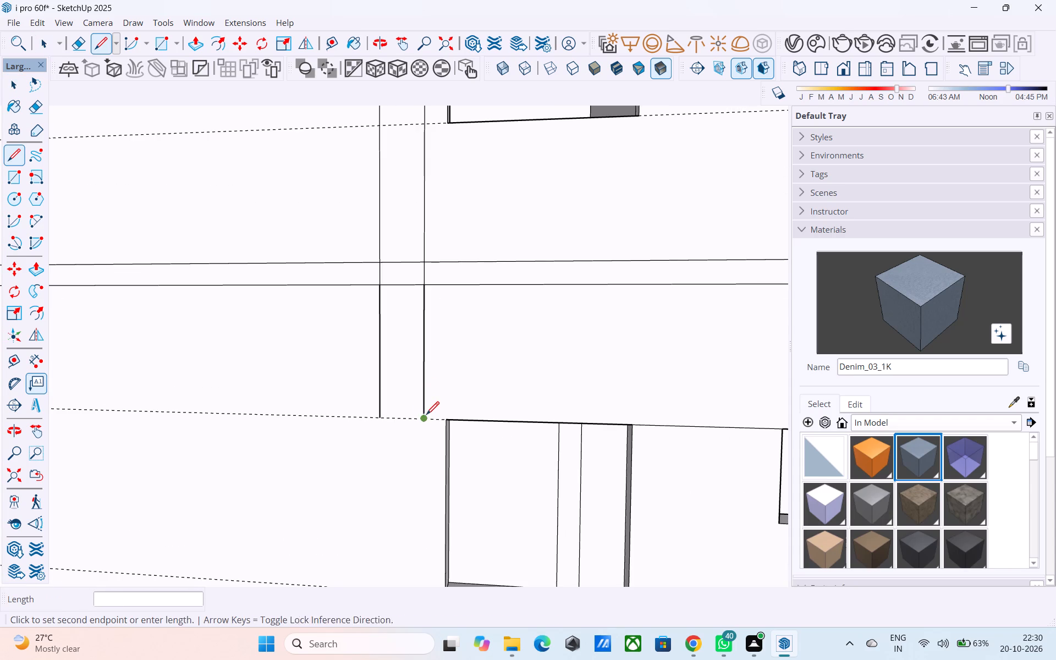
{"action": "scroll", "coordinate": [350, 388], "scroll_direction": "down", "scroll_amount": 6}
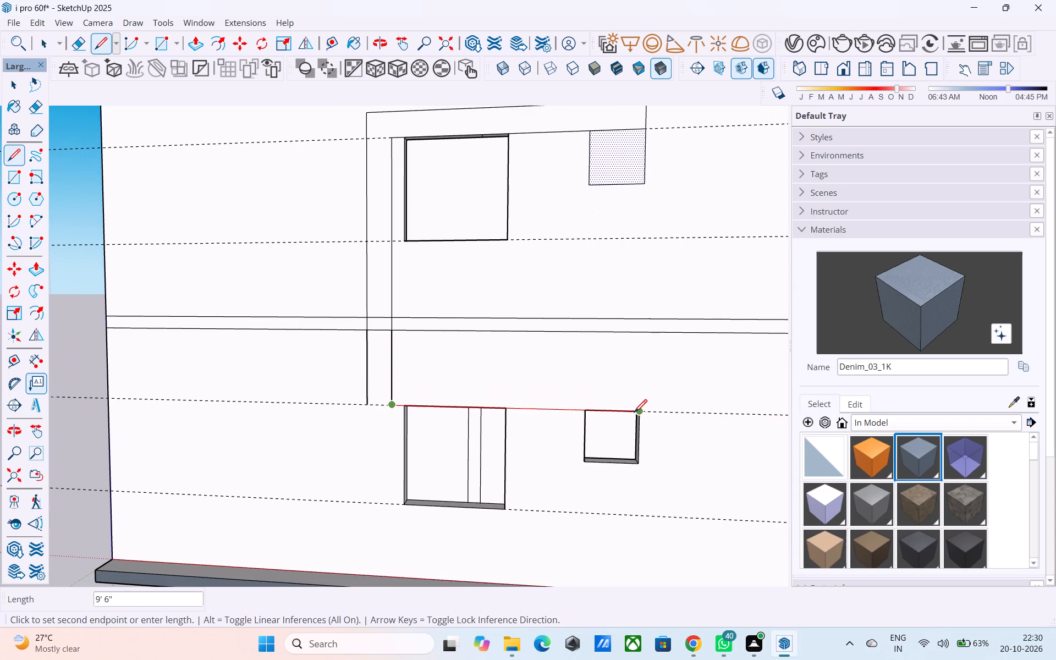
{"action": "left_click", "coordinate": [640, 414]}
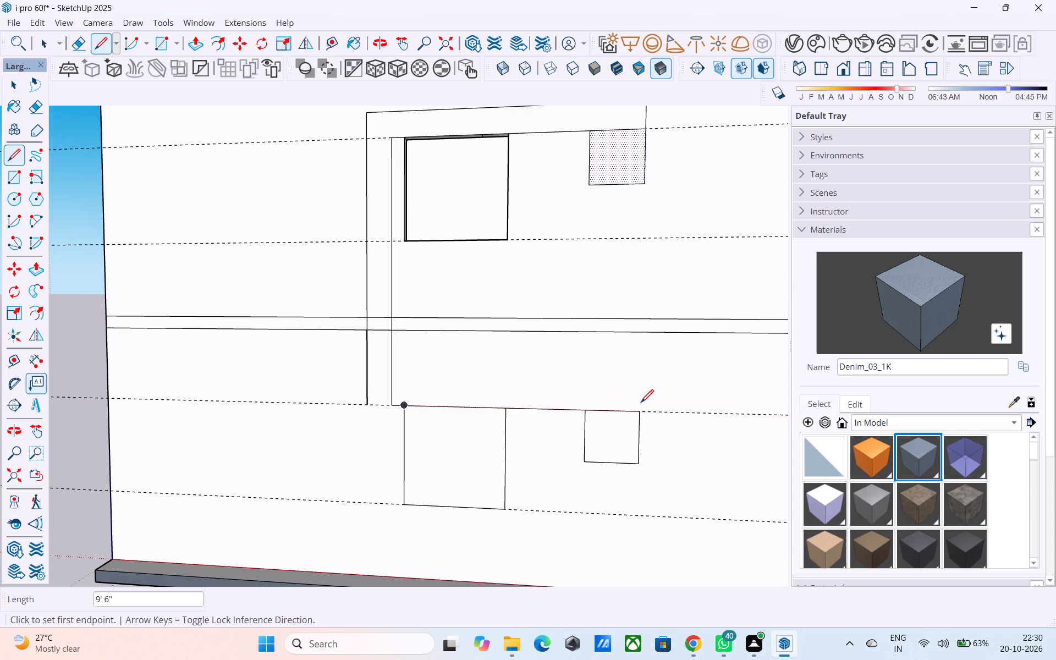
{"action": "left_click", "coordinate": [641, 412]}
{"action": "left_click", "coordinate": [636, 387]}
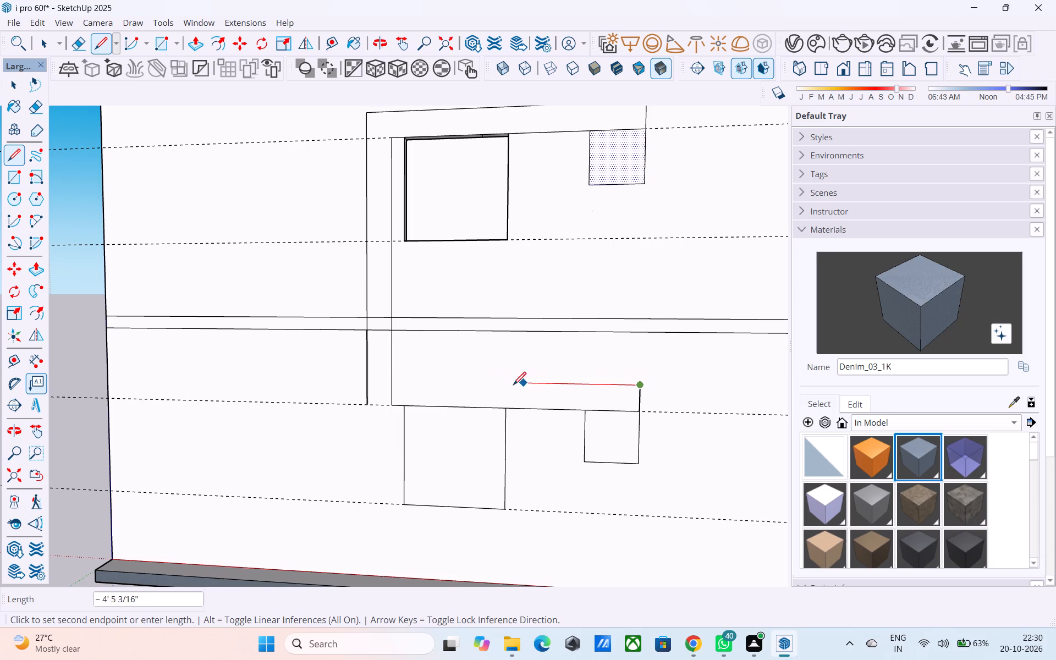
{"action": "left_click", "coordinate": [387, 377]}
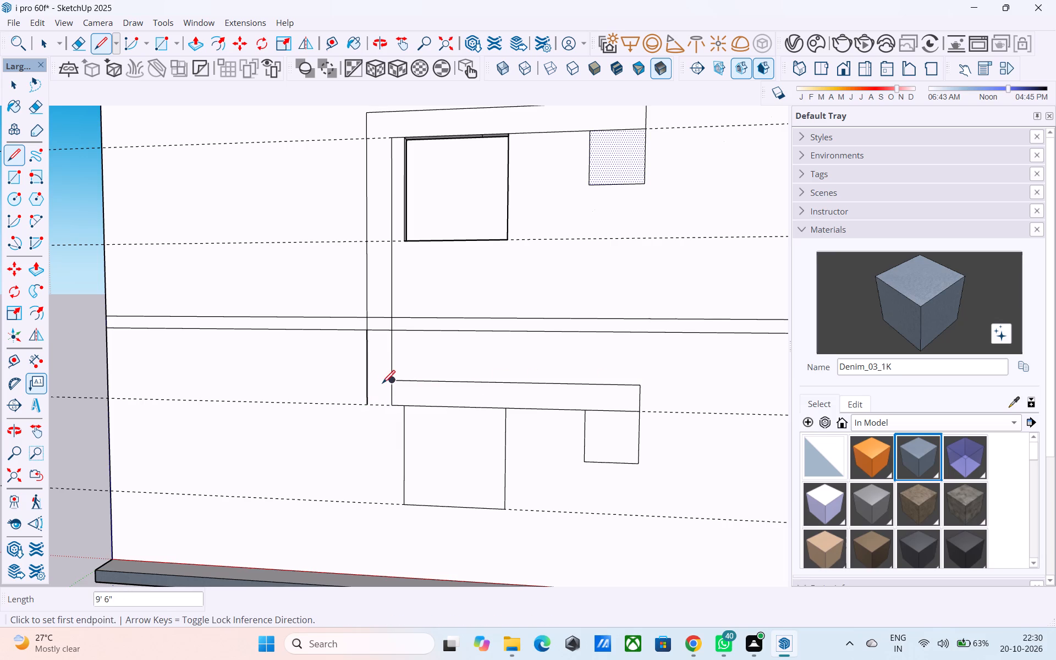
Erase the two floor-line segments crossing the vertical band and the inner vertical segment dividing it from the lower band.
{"action": "scroll", "coordinate": [338, 411], "scroll_direction": "down", "scroll_amount": 2}
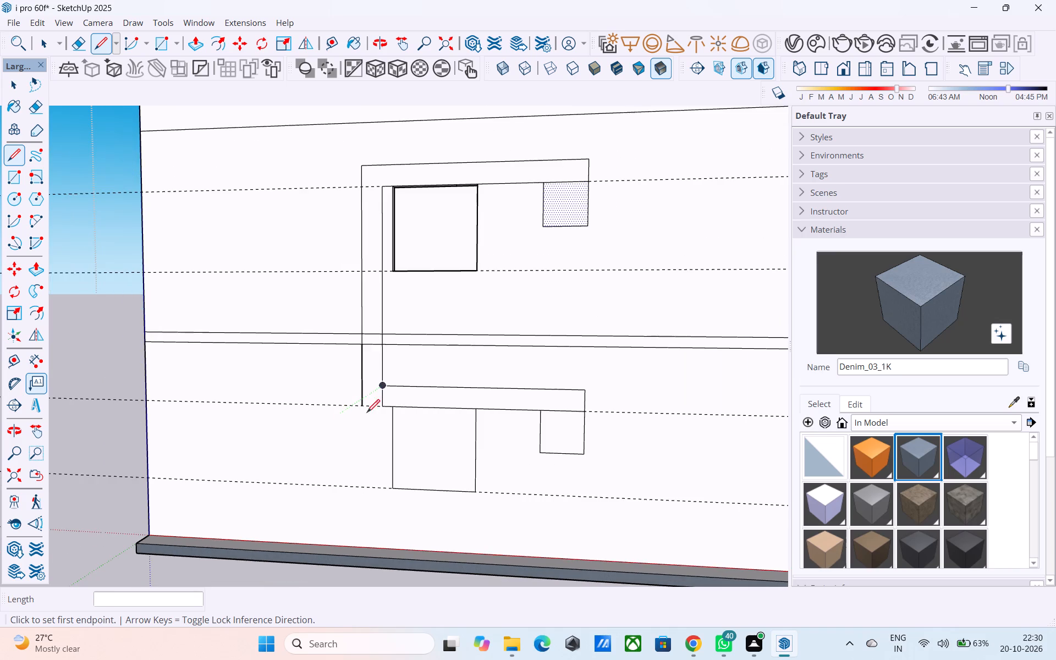
{"action": "scroll", "coordinate": [384, 417], "scroll_direction": "down", "scroll_amount": 3}
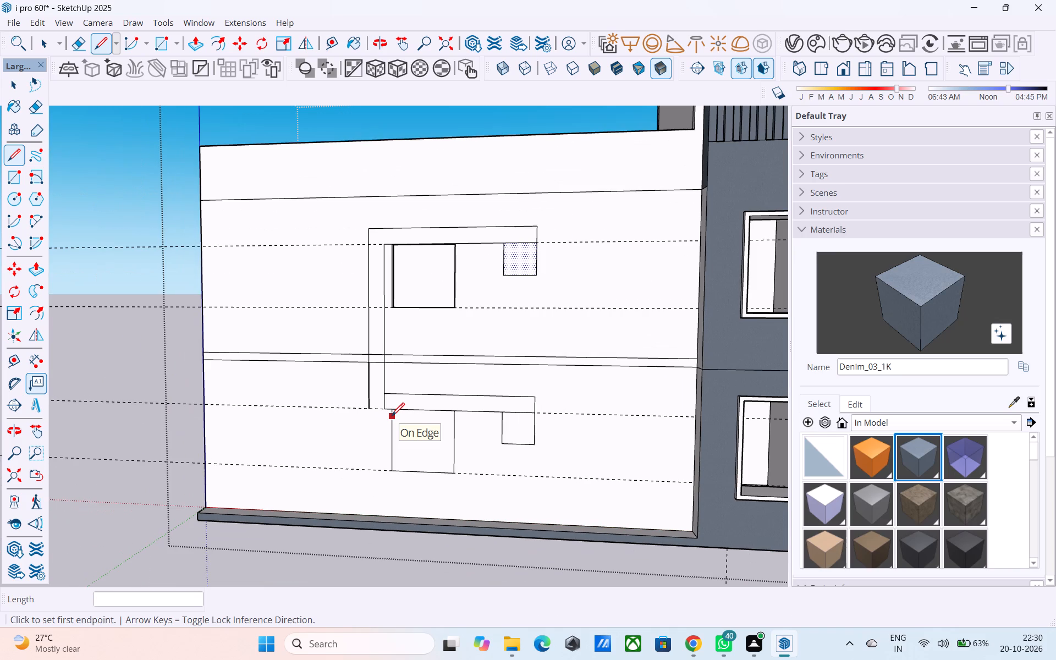
{"action": "scroll", "coordinate": [392, 417], "scroll_direction": "down", "scroll_amount": 1}
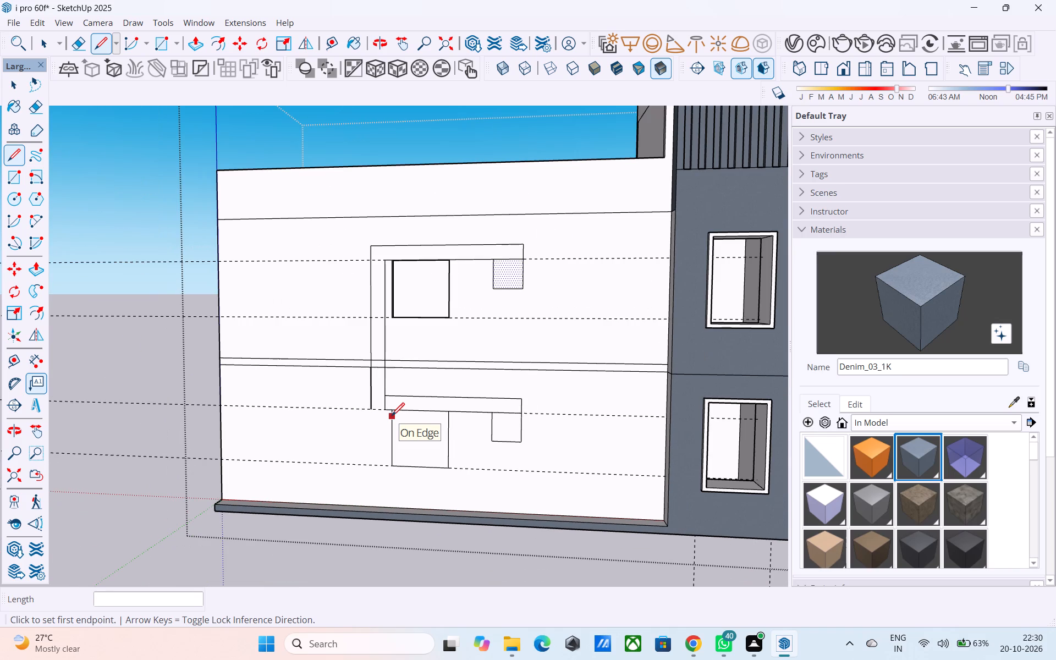
{"action": "scroll", "coordinate": [392, 417], "scroll_direction": "down", "scroll_amount": 2}
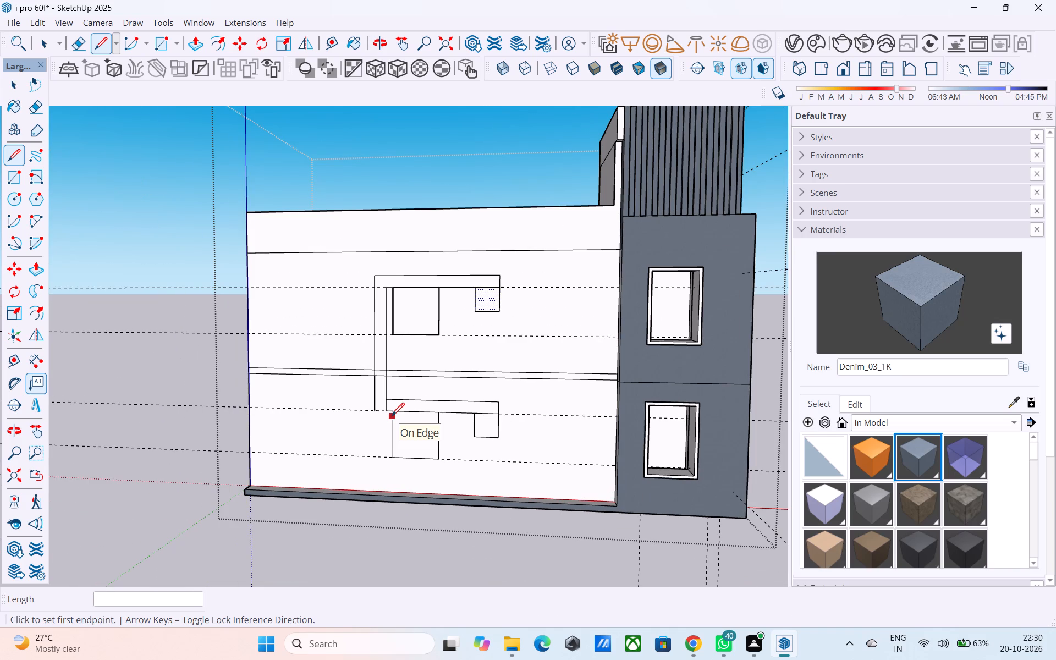
{"action": "scroll", "coordinate": [284, 303], "scroll_direction": "up", "scroll_amount": 3}
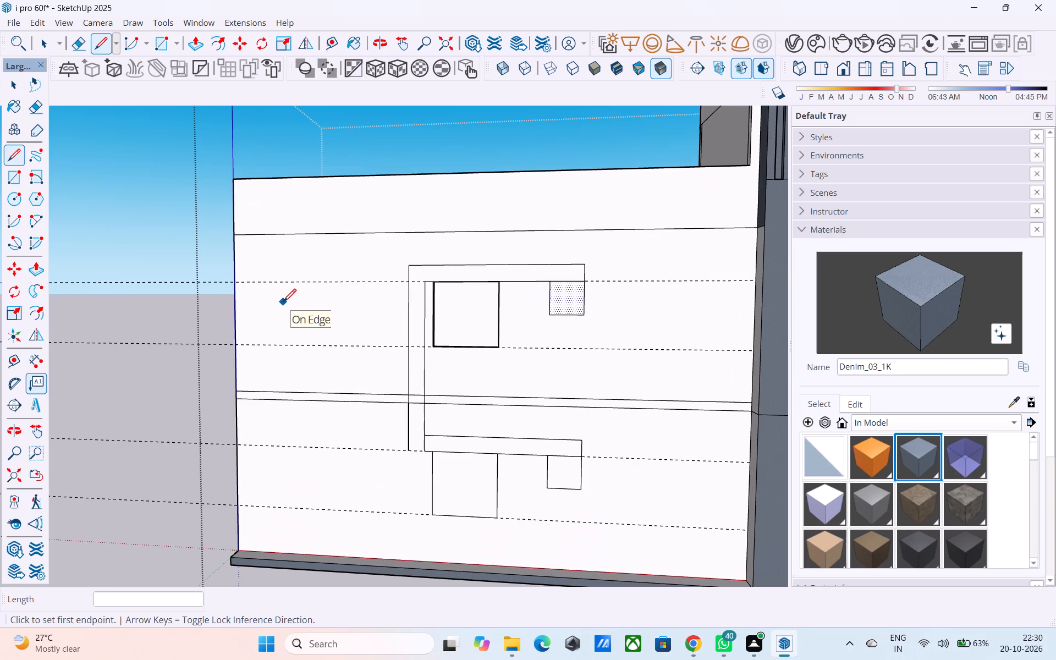
{"action": "key", "text": "e"}
{"action": "scroll", "coordinate": [332, 312], "scroll_direction": "down", "scroll_amount": 4}
{"action": "scroll", "coordinate": [393, 362], "scroll_direction": "up", "scroll_amount": 12}
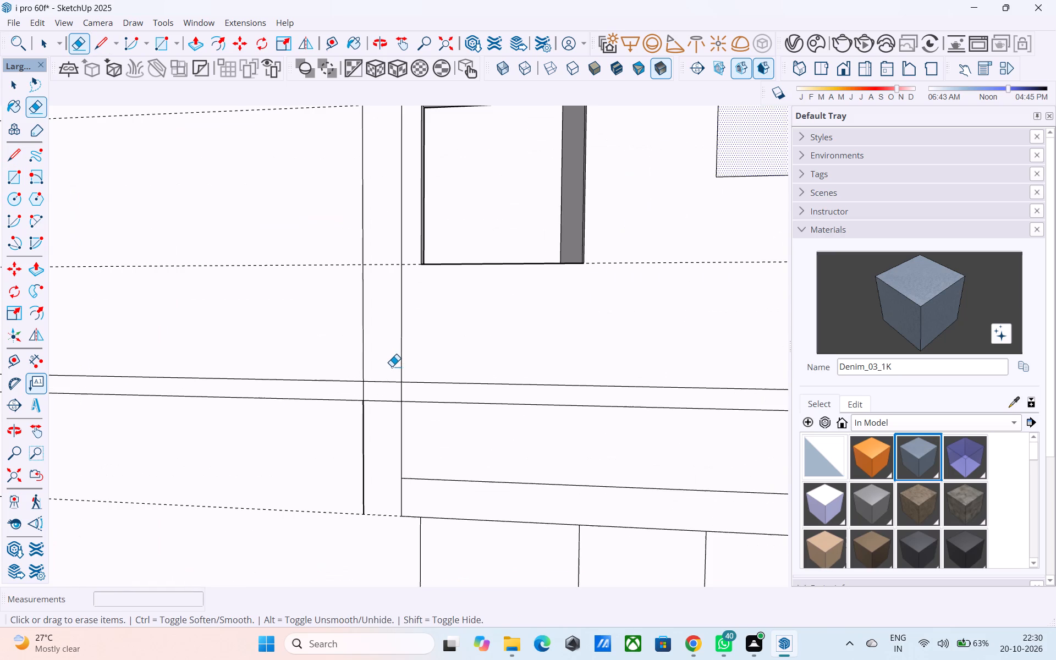
{"action": "left_click_drag", "start_coordinate": [392, 366], "coordinate": [399, 391]}
{"action": "left_click_drag", "start_coordinate": [387, 395], "coordinate": [388, 410]}
{"action": "scroll", "coordinate": [324, 362], "scroll_direction": "down", "scroll_amount": 6}
{"action": "scroll", "coordinate": [362, 435], "scroll_direction": "up", "scroll_amount": 6}
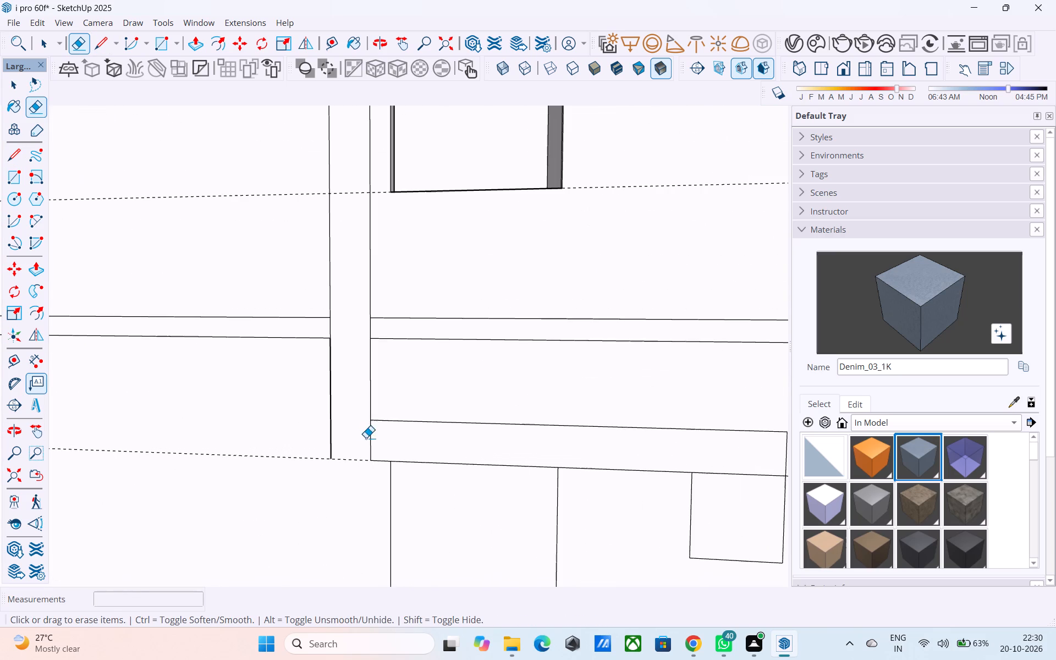
{"action": "left_click_drag", "start_coordinate": [372, 441], "coordinate": [367, 439]}
Close the vertical band's foot with a line along the lower window head guide to the outer vertical line.
{"action": "key", "text": "l"}
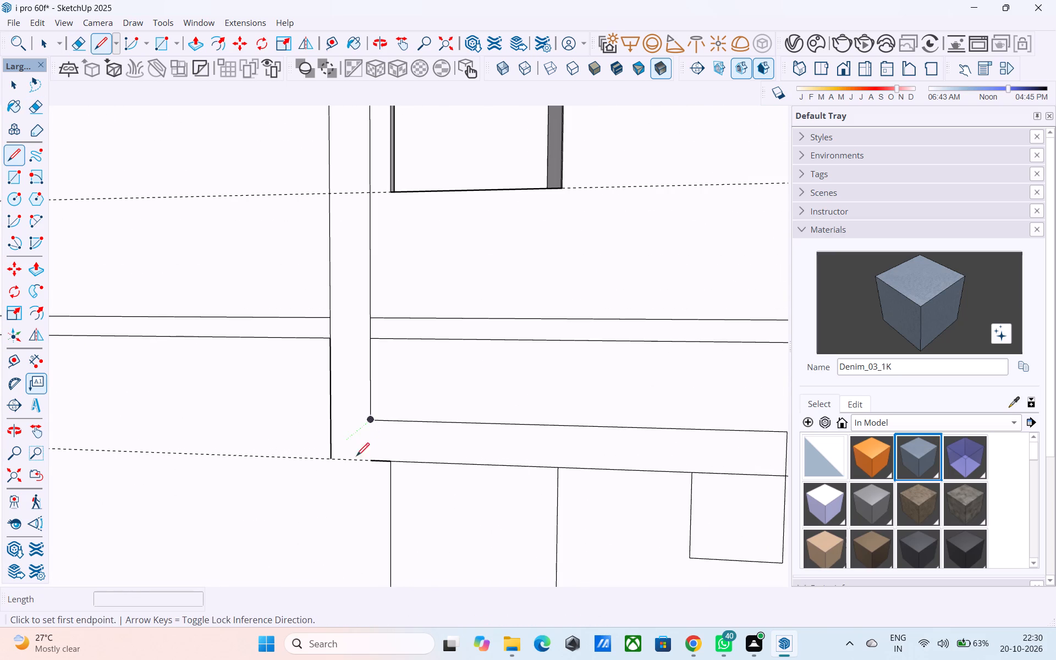
{"action": "left_click", "coordinate": [370, 463]}
{"action": "left_click", "coordinate": [335, 464]}
Push/Pull the C-shaped band face outward from the side wall by 6".
{"action": "scroll", "coordinate": [315, 492], "scroll_direction": "down", "scroll_amount": 6}
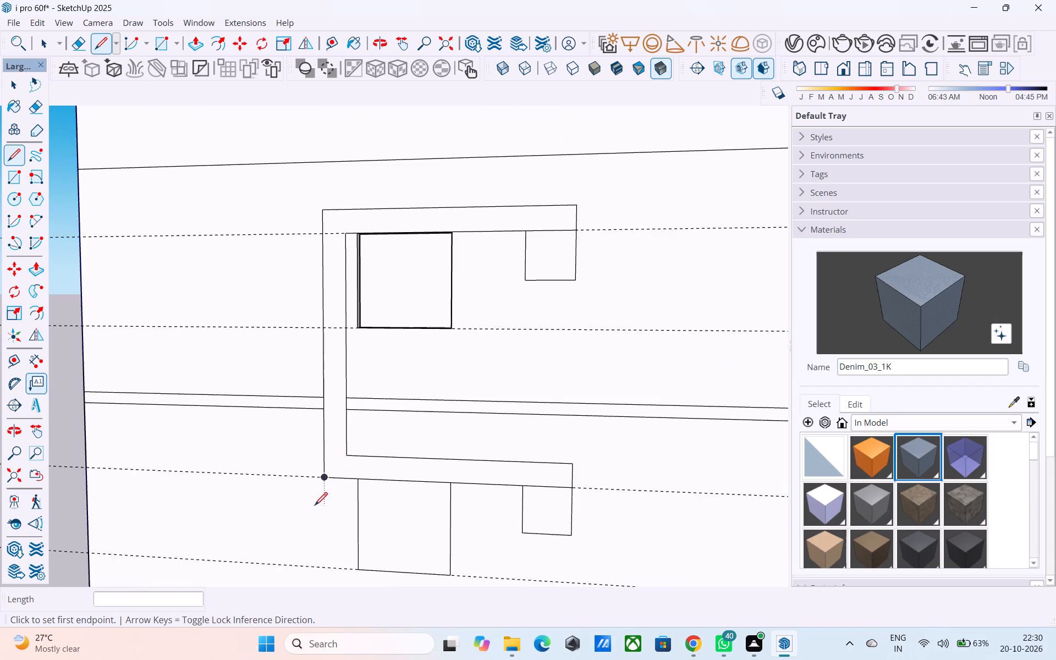
{"action": "scroll", "coordinate": [308, 509], "scroll_direction": "down", "scroll_amount": 3}
{"action": "middle_click_drag", "start_coordinate": [334, 348], "coordinate": [329, 347]}
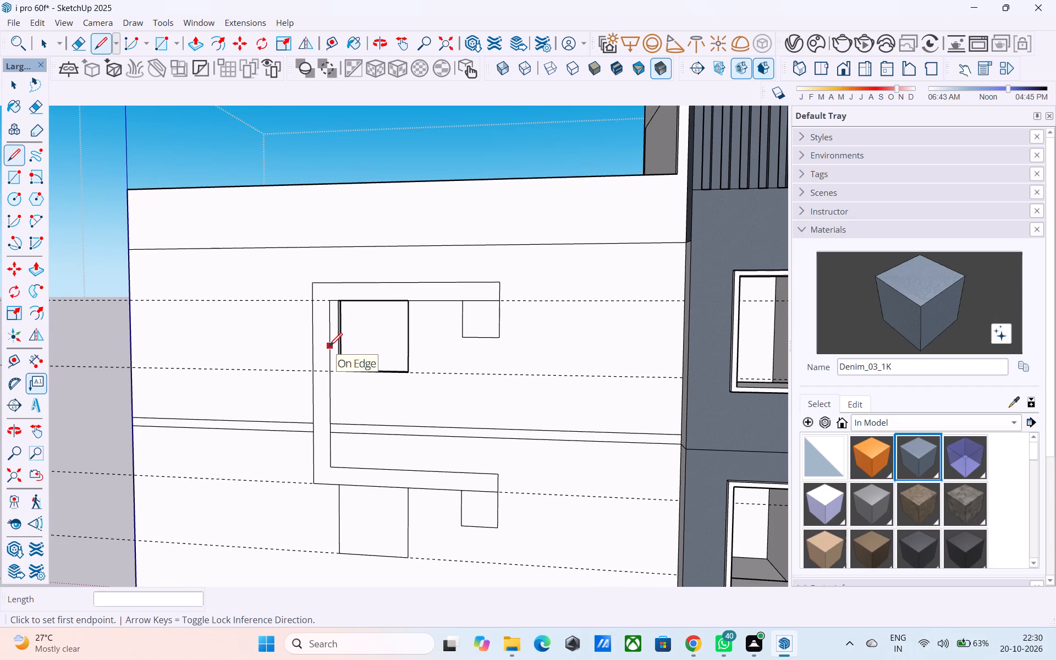
{"action": "scroll", "coordinate": [329, 347], "scroll_direction": "up", "scroll_amount": 1}
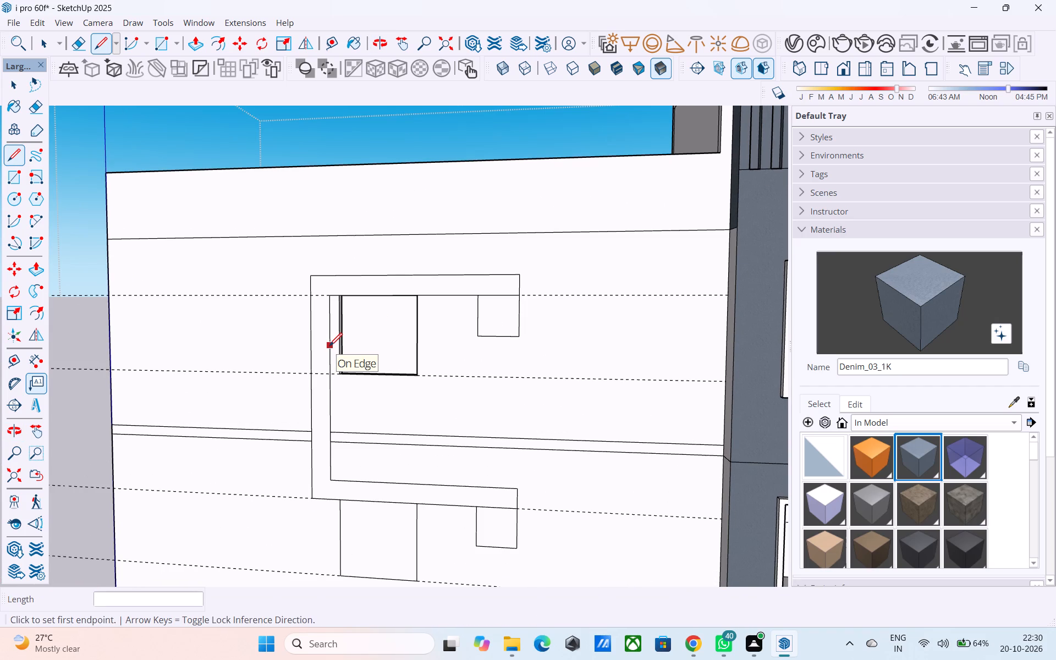
{"action": "scroll", "coordinate": [349, 365], "scroll_direction": "down", "scroll_amount": 2}
{"action": "middle_click_drag", "start_coordinate": [349, 369], "coordinate": [391, 355]}
{"action": "middle_click_drag", "start_coordinate": [392, 351], "coordinate": [372, 337]}
{"action": "scroll", "coordinate": [384, 343], "scroll_direction": "up", "scroll_amount": 4}
{"action": "key", "text": "space"}
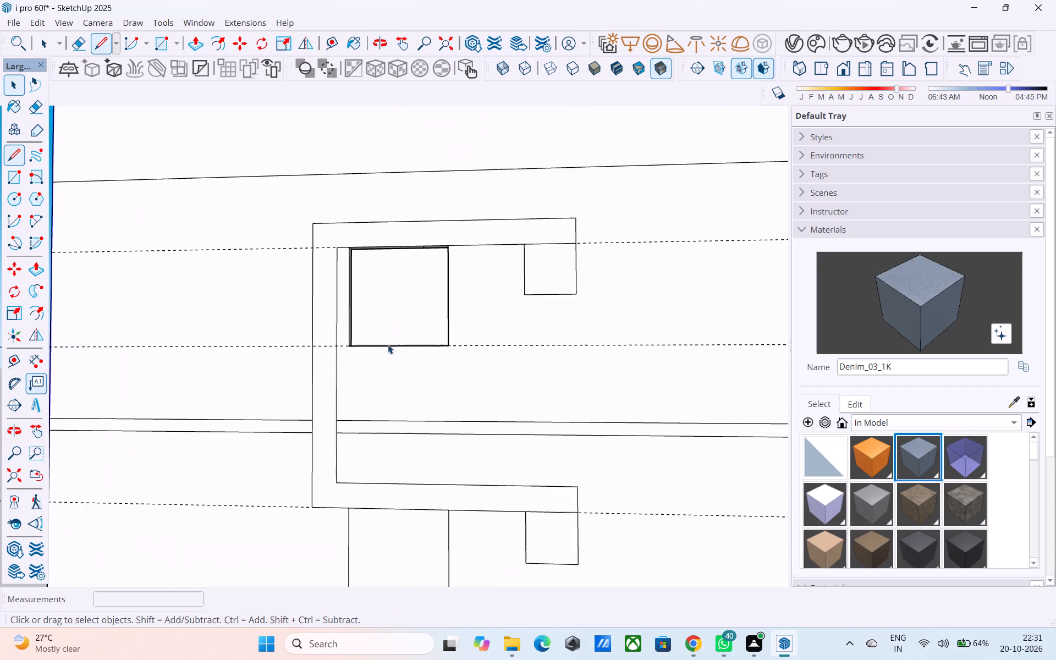
{"action": "left_click", "coordinate": [322, 413]}
{"action": "key", "text": "p"}
{"action": "left_click", "coordinate": [322, 413]}
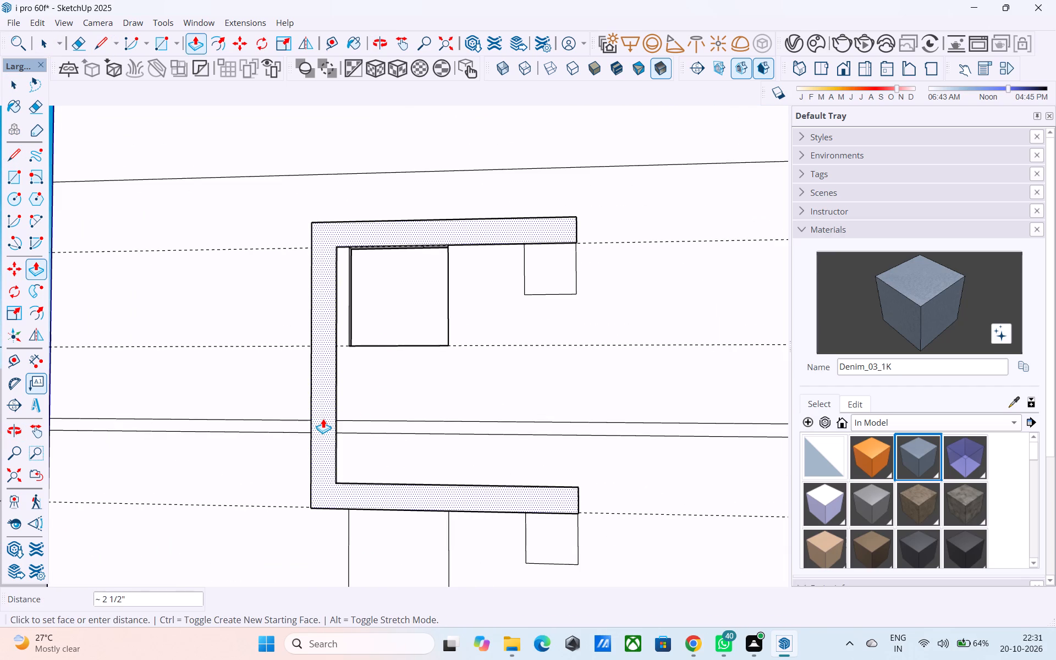
{"action": "type", "text": "6\""}
{"action": "key", "text": "Return"}
{"action": "key", "text": "space"}
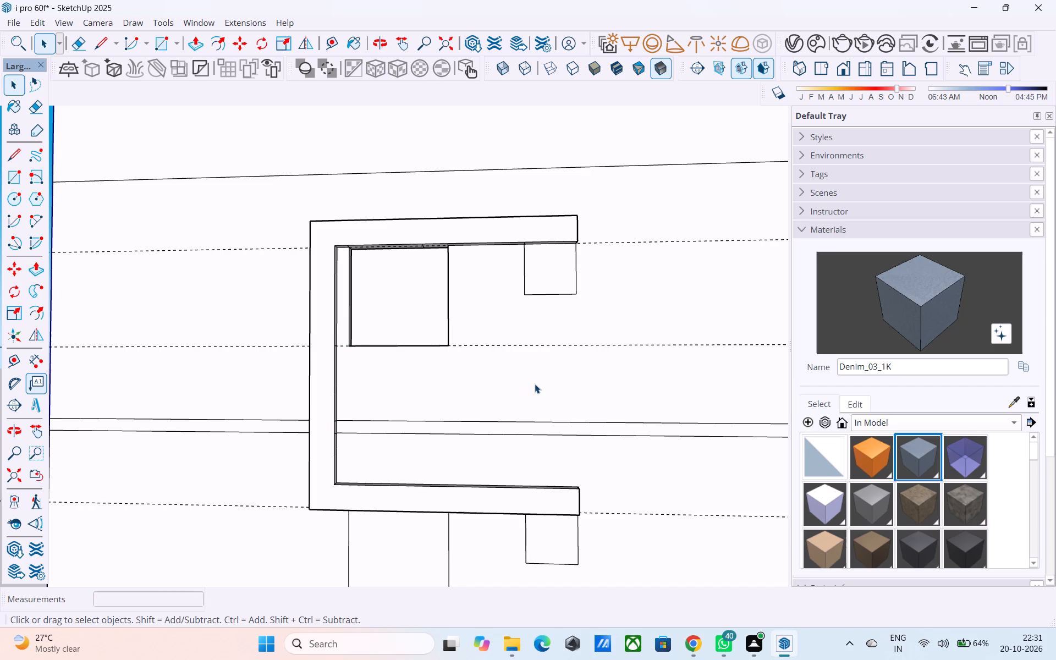
Delete the faces covering the large and small lower window openings.
{"action": "scroll", "coordinate": [535, 384], "scroll_direction": "down", "scroll_amount": 1}
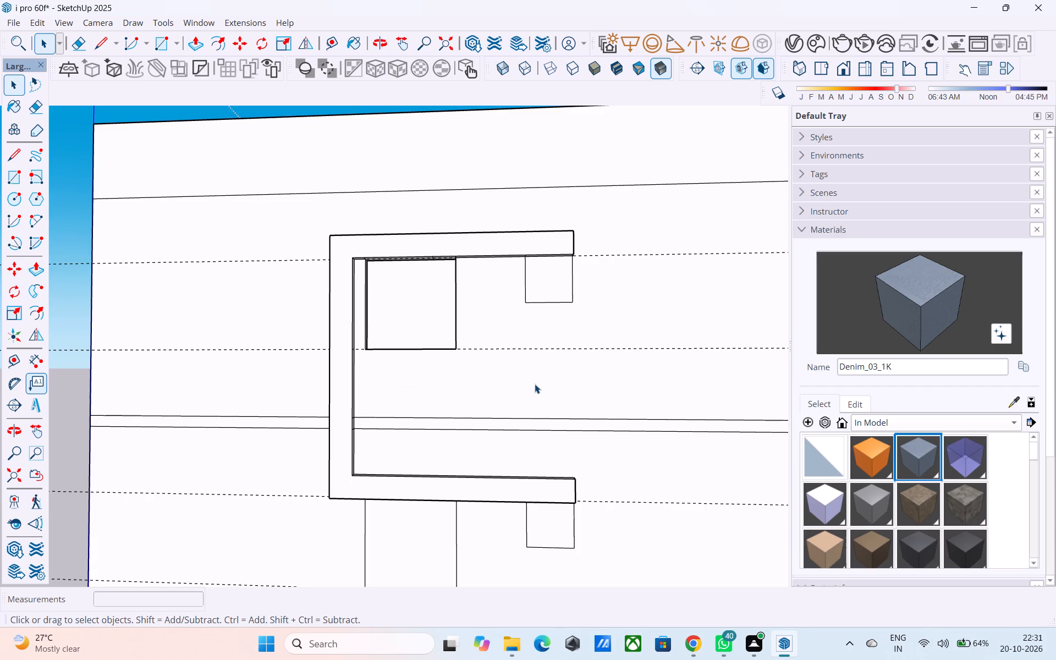
{"action": "scroll", "coordinate": [601, 381], "scroll_direction": "down", "scroll_amount": 1}
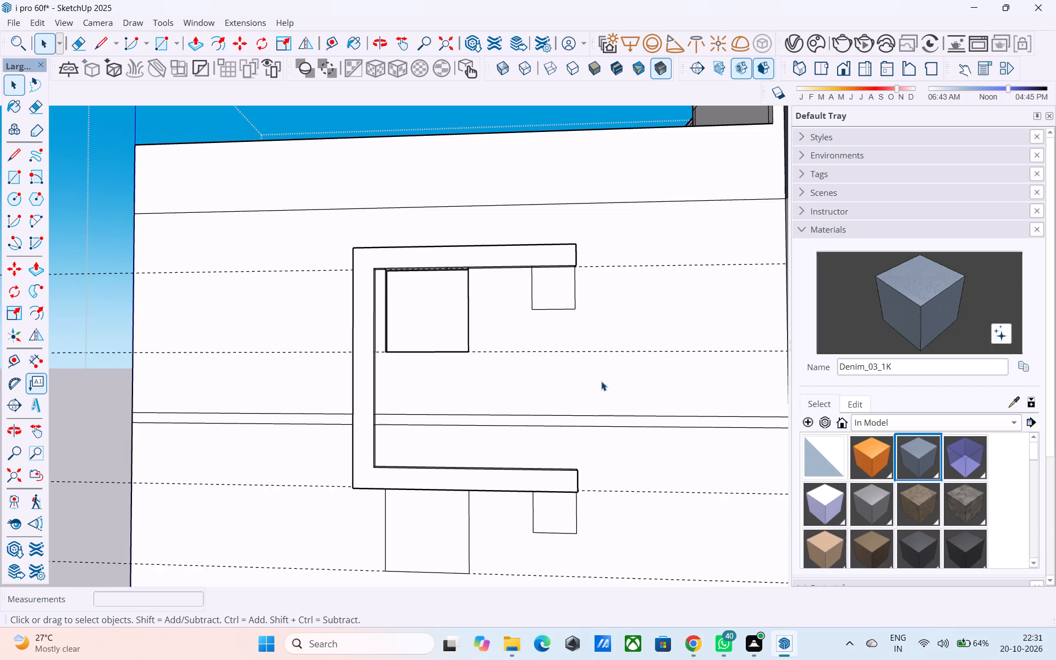
{"action": "scroll", "coordinate": [601, 381], "scroll_direction": "down", "scroll_amount": 2}
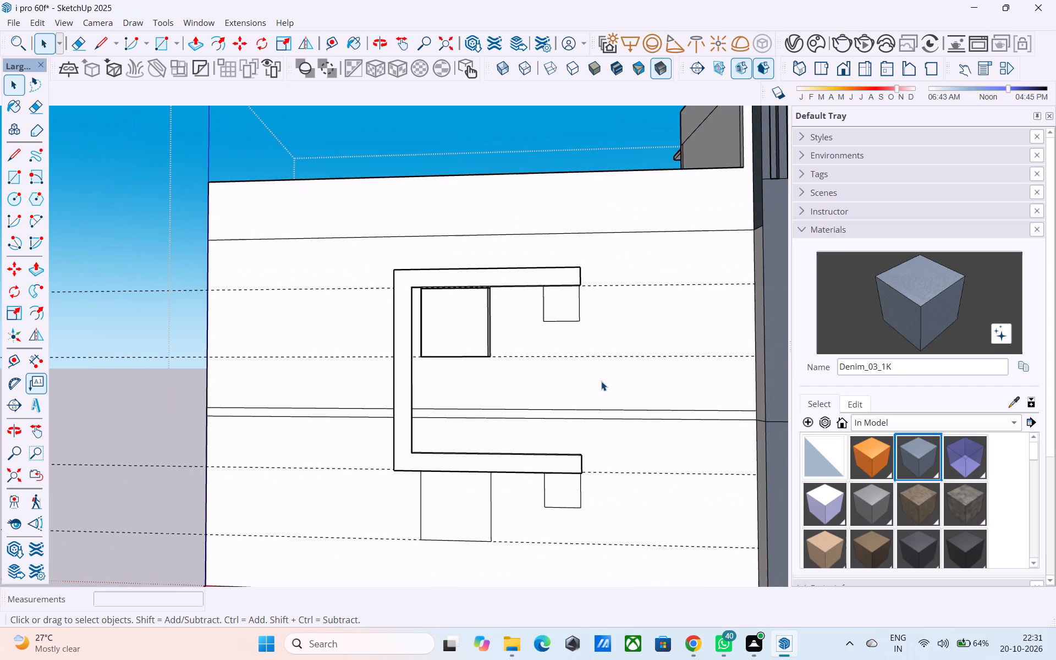
{"action": "scroll", "coordinate": [601, 381], "scroll_direction": "down", "scroll_amount": 2}
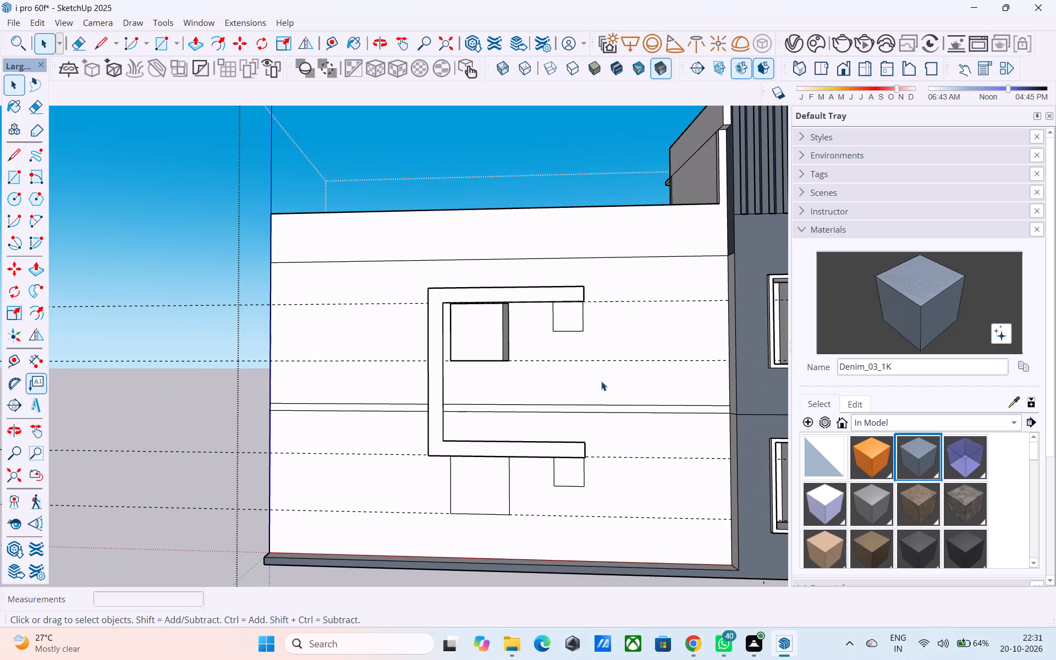
{"action": "scroll", "coordinate": [603, 380], "scroll_direction": "down", "scroll_amount": 1}
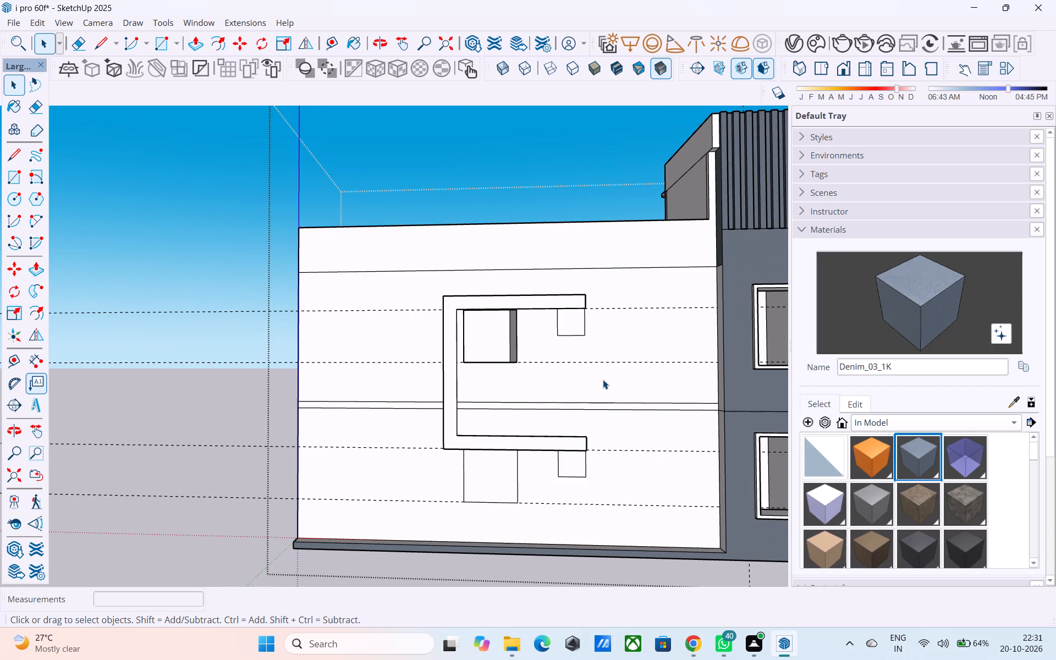
{"action": "scroll", "coordinate": [603, 380], "scroll_direction": "down", "scroll_amount": 1}
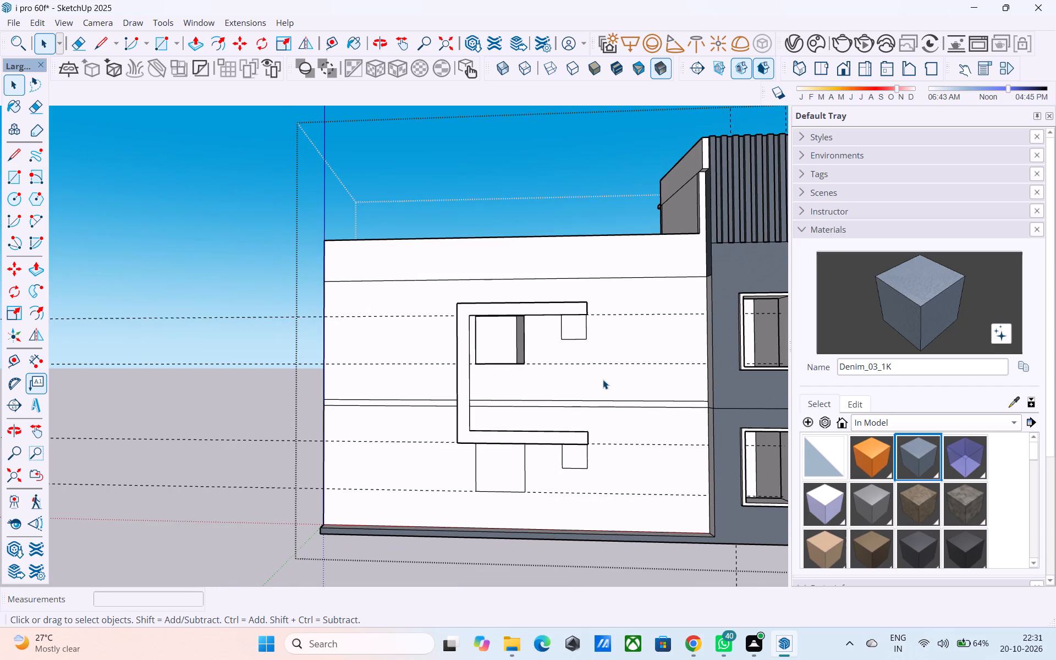
{"action": "scroll", "coordinate": [603, 380], "scroll_direction": "down", "scroll_amount": 1}
{"action": "middle_click_drag", "start_coordinate": [603, 380], "coordinate": [556, 411]}
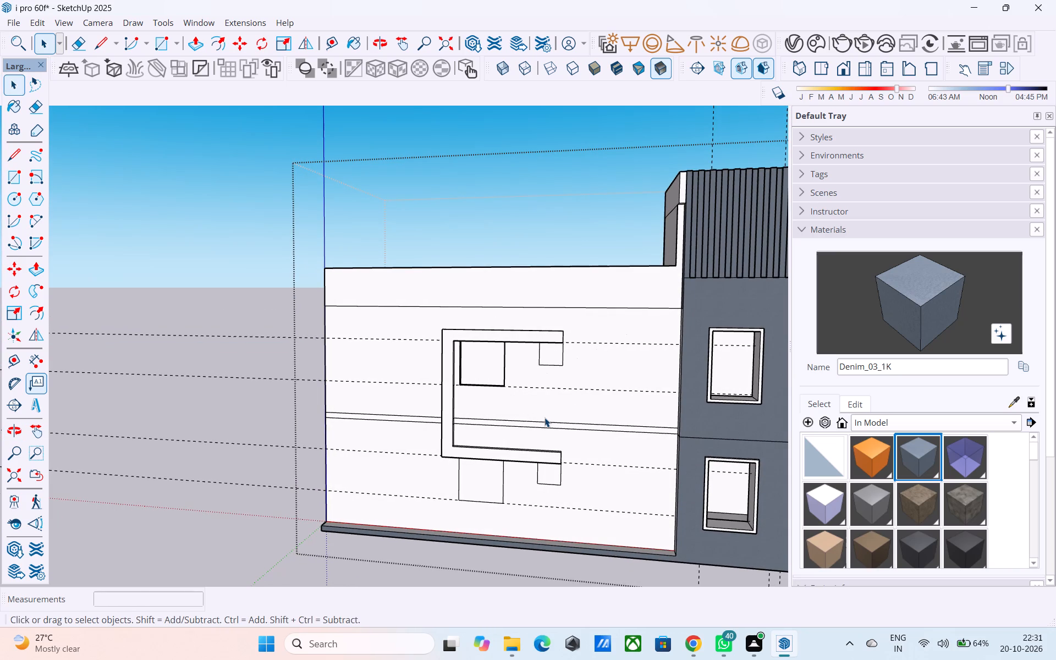
{"action": "left_click", "coordinate": [477, 474]}
{"action": "key", "text": "Delete"}
{"action": "left_click", "coordinate": [553, 475]}
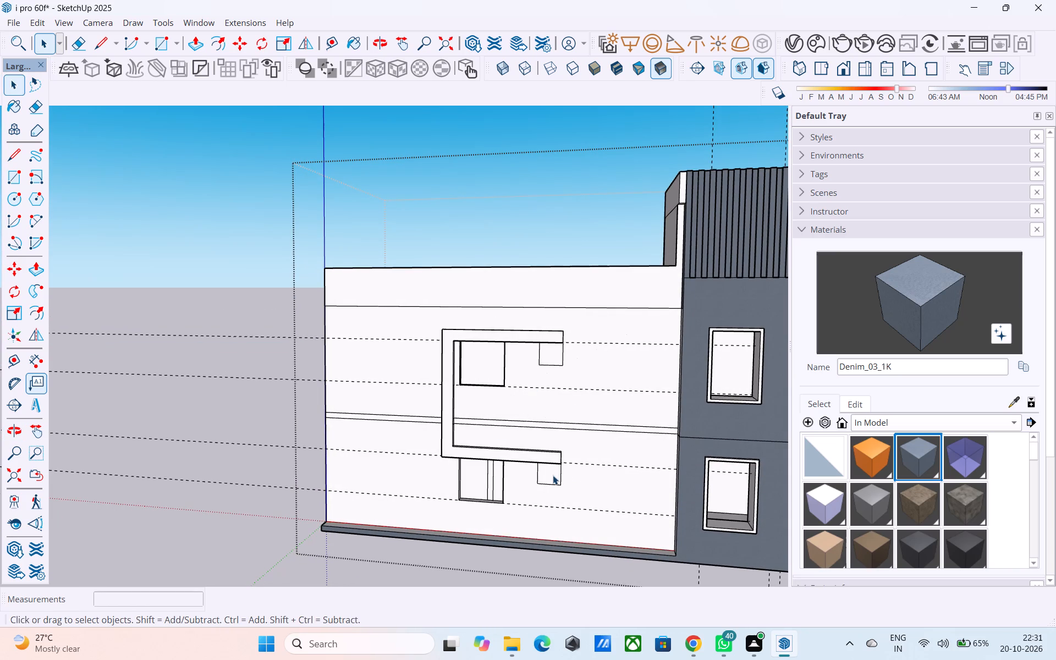
{"action": "key", "text": "Delete"}
{"action": "key", "text": "Delete"}
Delete the inner wall faces behind the large lower window on both sides of the partition.
{"action": "middle_click_drag", "start_coordinate": [550, 473], "coordinate": [565, 468]}
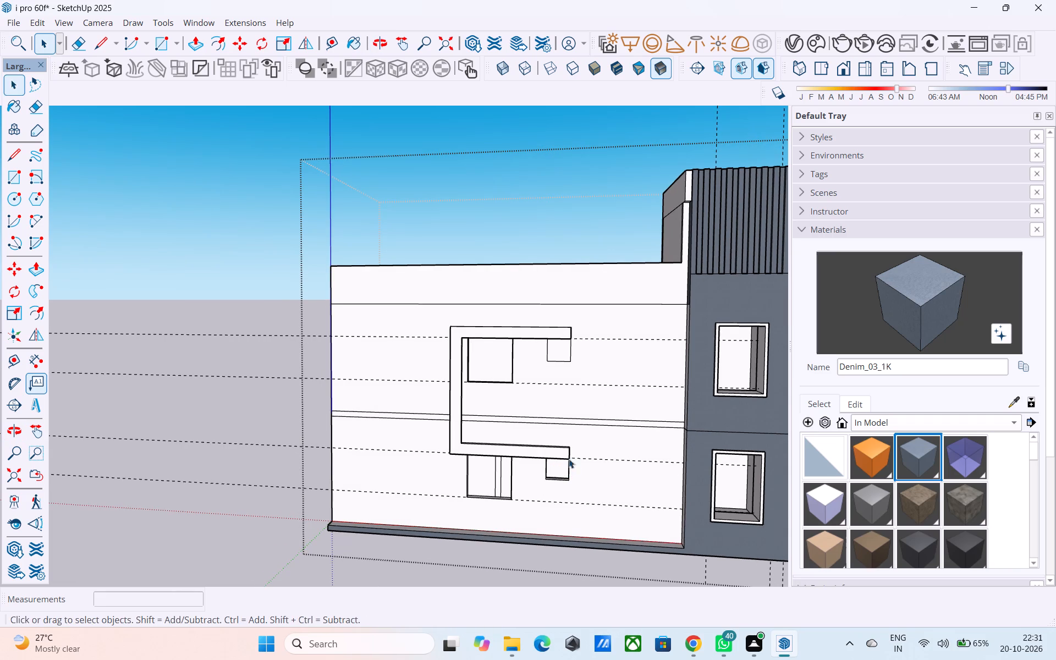
{"action": "scroll", "coordinate": [574, 443], "scroll_direction": "down", "scroll_amount": 1}
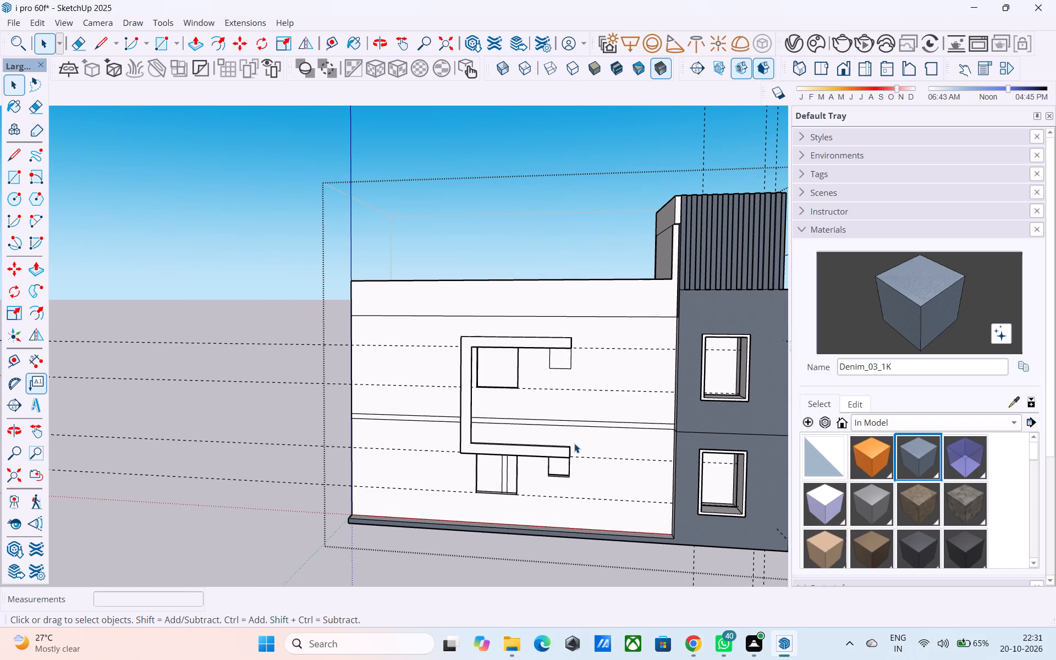
{"action": "scroll", "coordinate": [574, 443], "scroll_direction": "down", "scroll_amount": 1}
{"action": "middle_click_drag", "start_coordinate": [410, 508], "coordinate": [444, 457]}
{"action": "scroll", "coordinate": [454, 483], "scroll_direction": "up", "scroll_amount": 3}
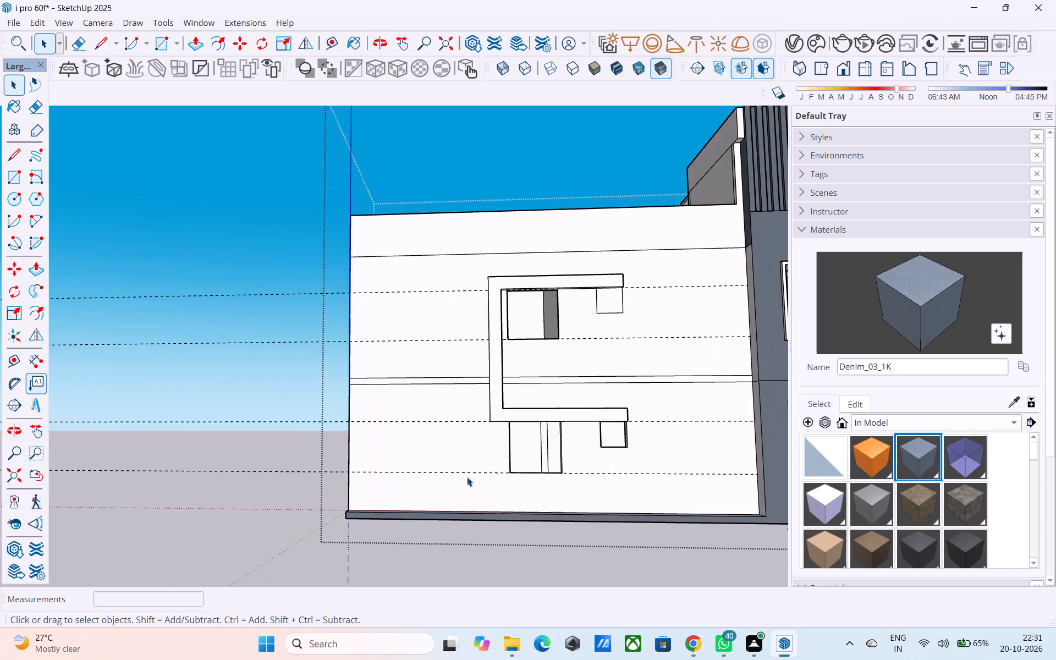
{"action": "scroll", "coordinate": [467, 477], "scroll_direction": "up", "scroll_amount": 12}
{"action": "middle_click_drag", "start_coordinate": [538, 454], "coordinate": [564, 588]}
{"action": "scroll", "coordinate": [555, 575], "scroll_direction": "up", "scroll_amount": 2}
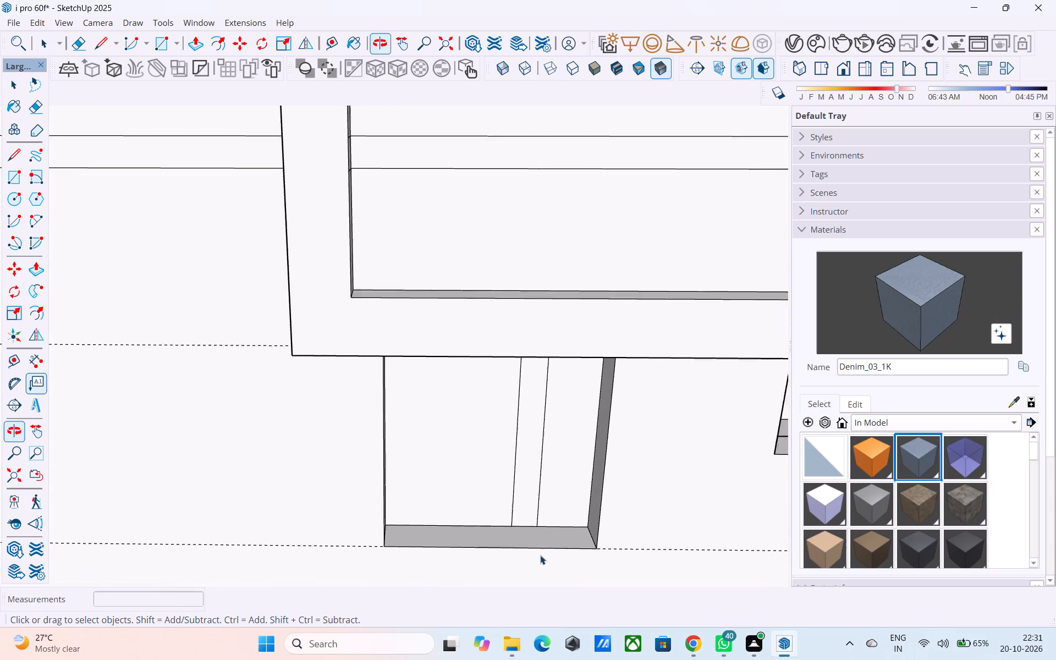
{"action": "scroll", "coordinate": [540, 555], "scroll_direction": "up", "scroll_amount": 1}
{"action": "left_click", "coordinate": [488, 482]}
{"action": "key", "text": "Delete"}
{"action": "left_click", "coordinate": [579, 436]}
{"action": "key", "text": "Delete"}
Push/Pull the partition face nearest the small window by 2' toward the small window, behind the large lower opening.
{"action": "middle_click_drag", "start_coordinate": [577, 436], "coordinate": [564, 432]}
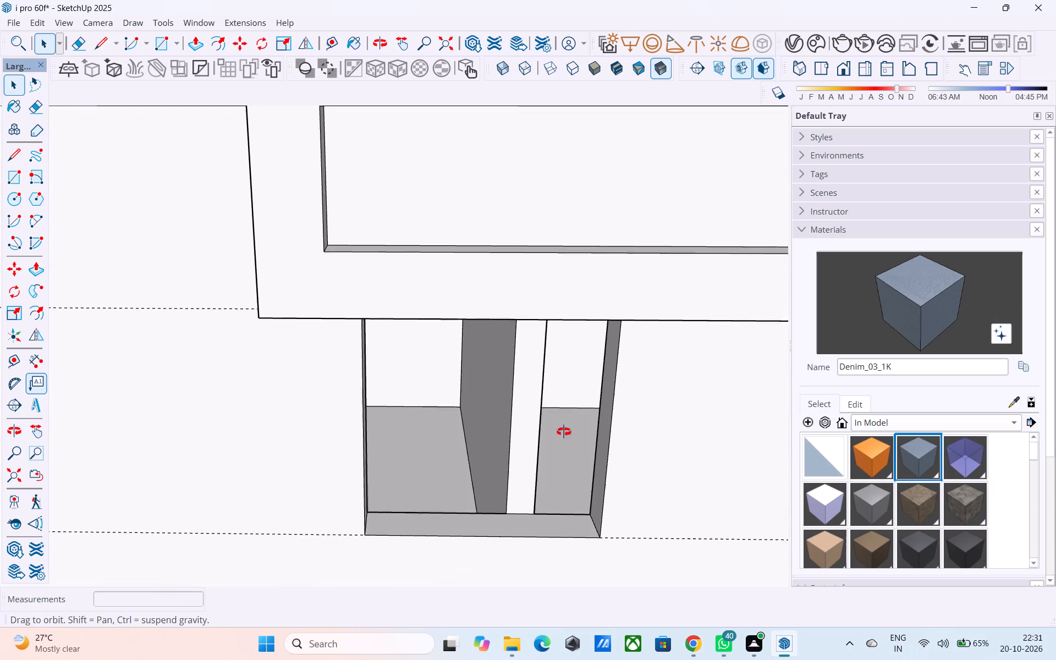
{"action": "middle_click_drag", "start_coordinate": [564, 432], "coordinate": [529, 428]}
{"action": "left_click", "coordinate": [350, 395]}
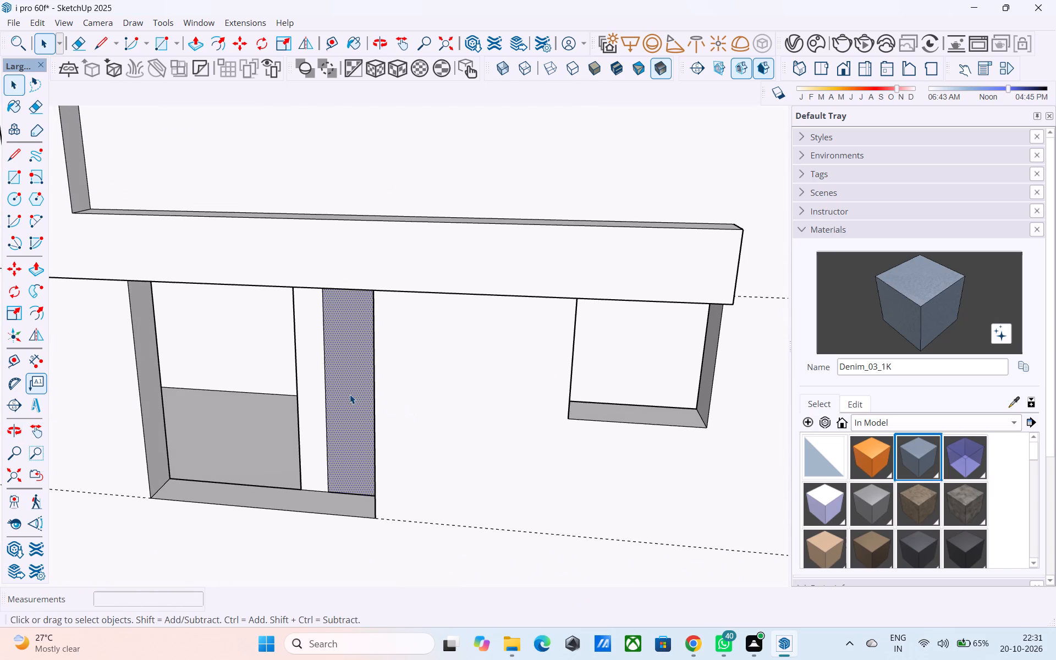
{"action": "key", "text": "p"}
{"action": "left_click", "coordinate": [350, 394]}
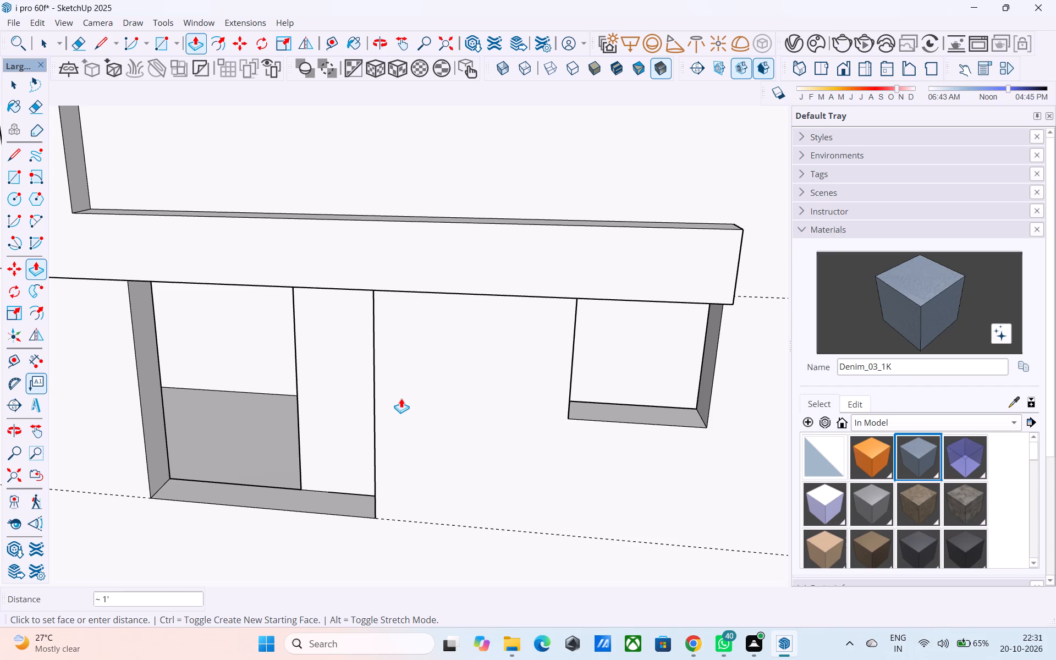
{"action": "type", "text": "2'"}
{"action": "key", "text": "Return"}
{"action": "scroll", "coordinate": [401, 398], "scroll_direction": "up", "scroll_amount": 1}
{"action": "middle_click_drag", "start_coordinate": [401, 398], "coordinate": [576, 383]}
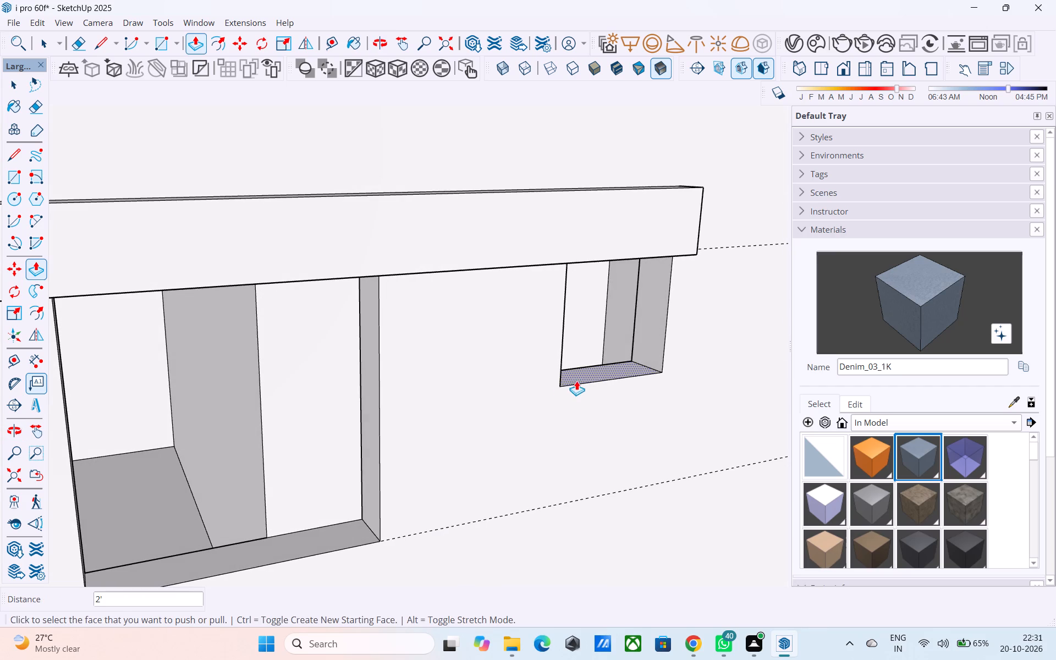
Push the partition's opposite side face back 2' to clear the large lower window opening.
{"action": "key", "text": "space"}
{"action": "left_click", "coordinate": [248, 411]}
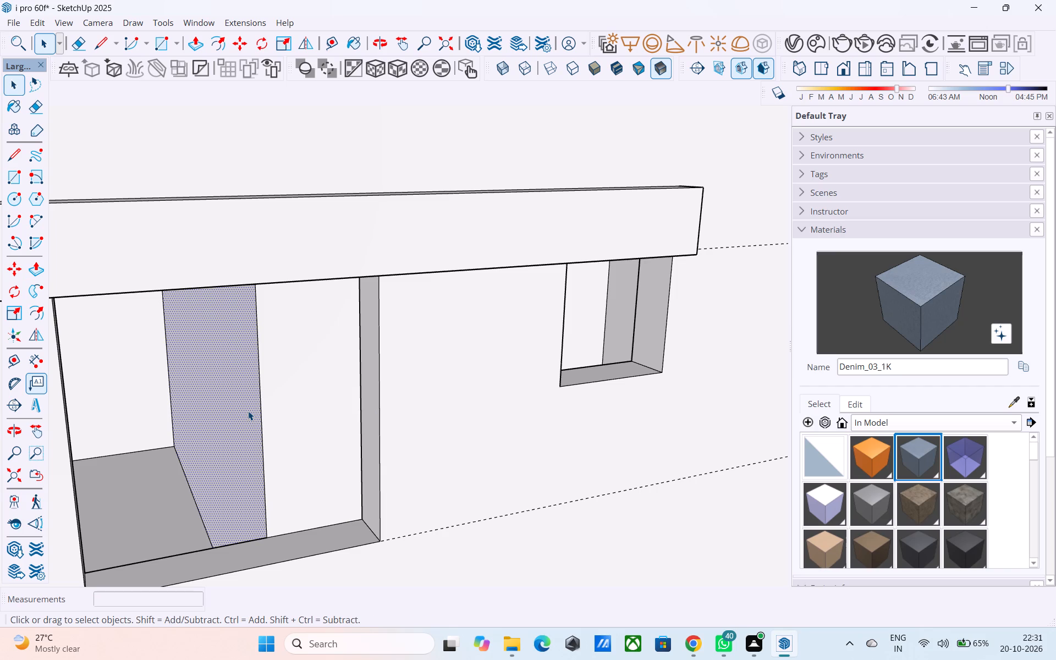
{"action": "key", "text": "p"}
{"action": "left_click", "coordinate": [248, 411]}
{"action": "type", "text": "2'"}
{"action": "key", "text": "Return"}
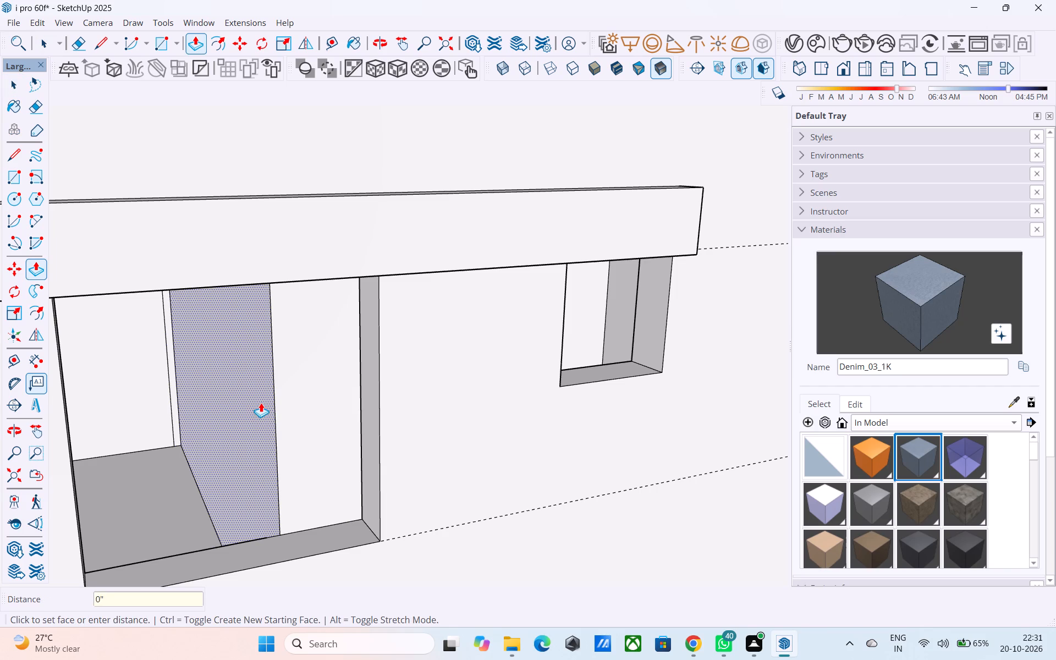
Erase the two leftover vertical partition edges on the wall seen through the large lower window opening.
{"action": "middle_click_drag", "start_coordinate": [235, 392], "coordinate": [197, 369]}
{"action": "key", "text": "e"}
{"action": "scroll", "coordinate": [199, 368], "scroll_direction": "down", "scroll_amount": 1}
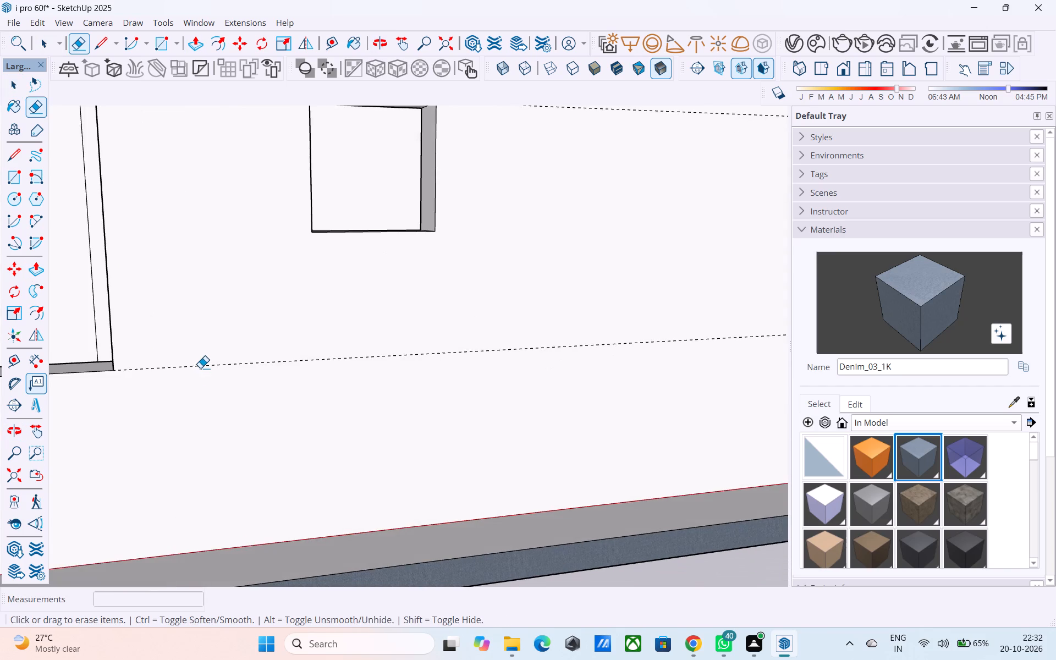
{"action": "scroll", "coordinate": [200, 368], "scroll_direction": "down", "scroll_amount": 6}
{"action": "scroll", "coordinate": [123, 258], "scroll_direction": "up", "scroll_amount": 7}
{"action": "left_click_drag", "start_coordinate": [204, 304], "coordinate": [204, 304]}
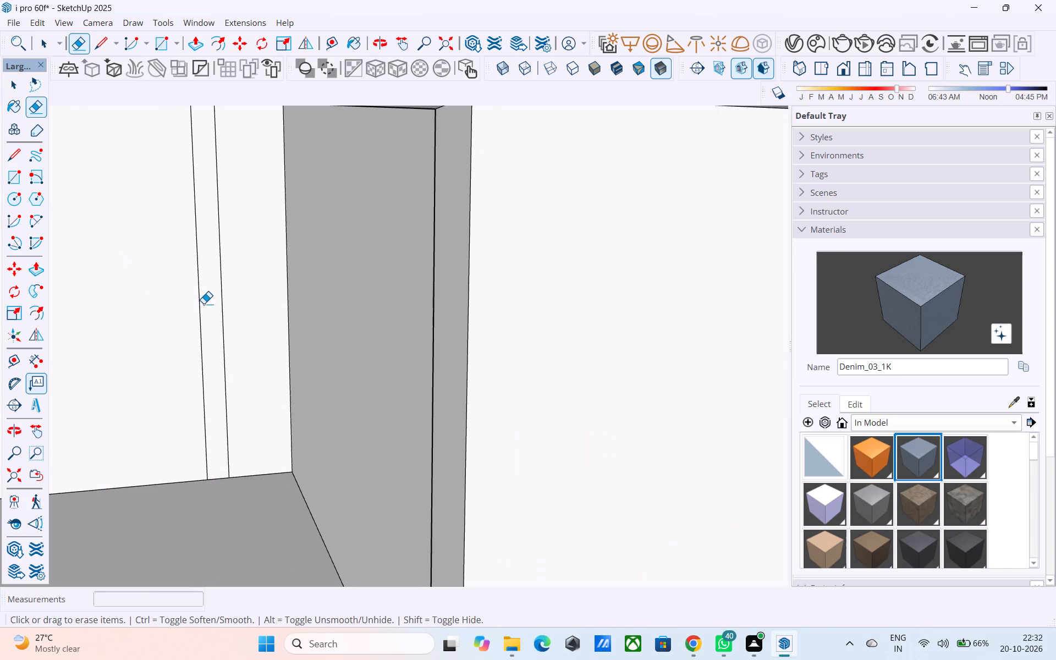
{"action": "left_click_drag", "start_coordinate": [204, 304], "coordinate": [199, 304]}
{"action": "left_click_drag", "start_coordinate": [220, 311], "coordinate": [233, 315]}
Save the model.
{"action": "scroll", "coordinate": [230, 316], "scroll_direction": "down", "scroll_amount": 5}
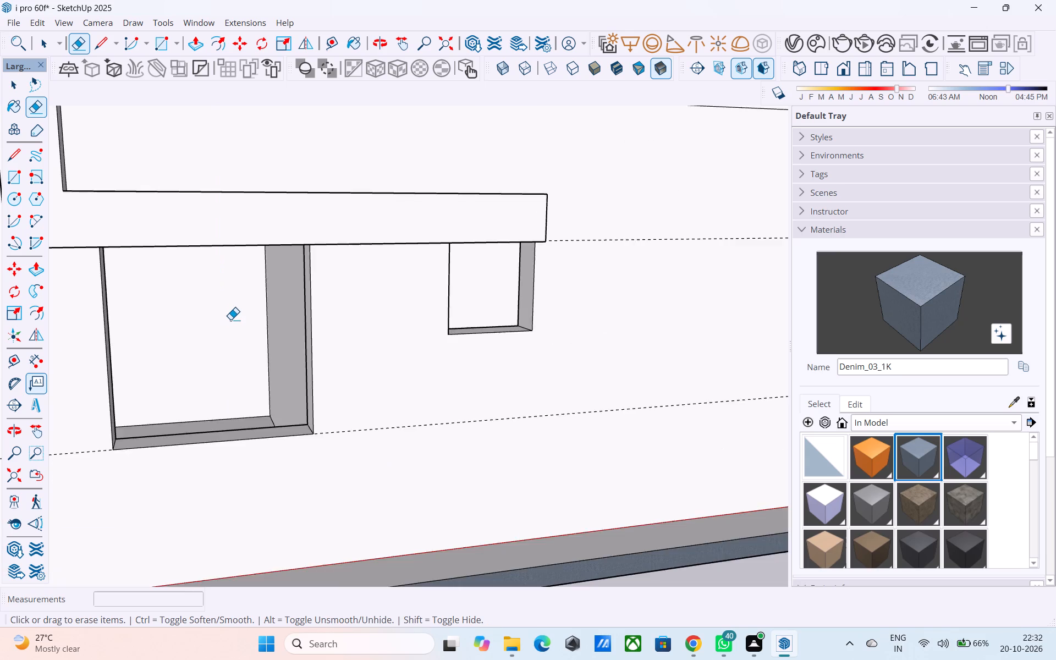
{"action": "scroll", "coordinate": [230, 320], "scroll_direction": "down", "scroll_amount": 4}
{"action": "middle_click_drag", "start_coordinate": [236, 355], "coordinate": [234, 406]}
{"action": "scroll", "coordinate": [241, 354], "scroll_direction": "down", "scroll_amount": 2}
{"action": "scroll", "coordinate": [241, 354], "scroll_direction": "up", "scroll_amount": 1}
{"action": "scroll", "coordinate": [241, 354], "scroll_direction": "down", "scroll_amount": 4}
{"action": "middle_click_drag", "start_coordinate": [252, 283], "coordinate": [316, 335]}
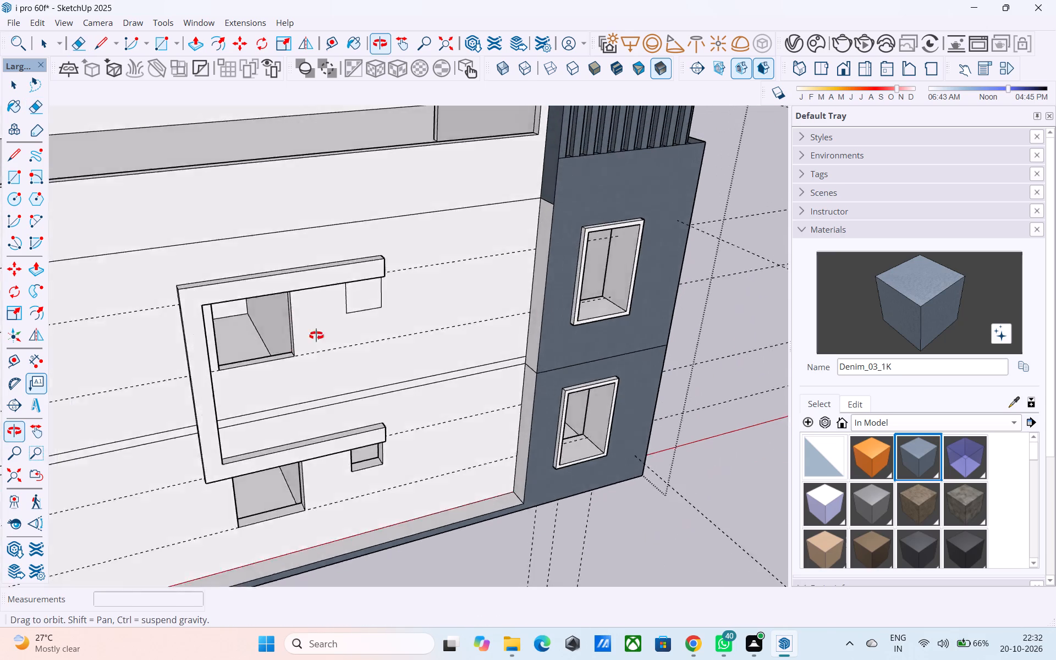
{"action": "middle_click_drag", "start_coordinate": [316, 335], "coordinate": [294, 320]}
{"action": "key", "text": "space"}
{"action": "middle_click_drag", "start_coordinate": [289, 301], "coordinate": [263, 309]}
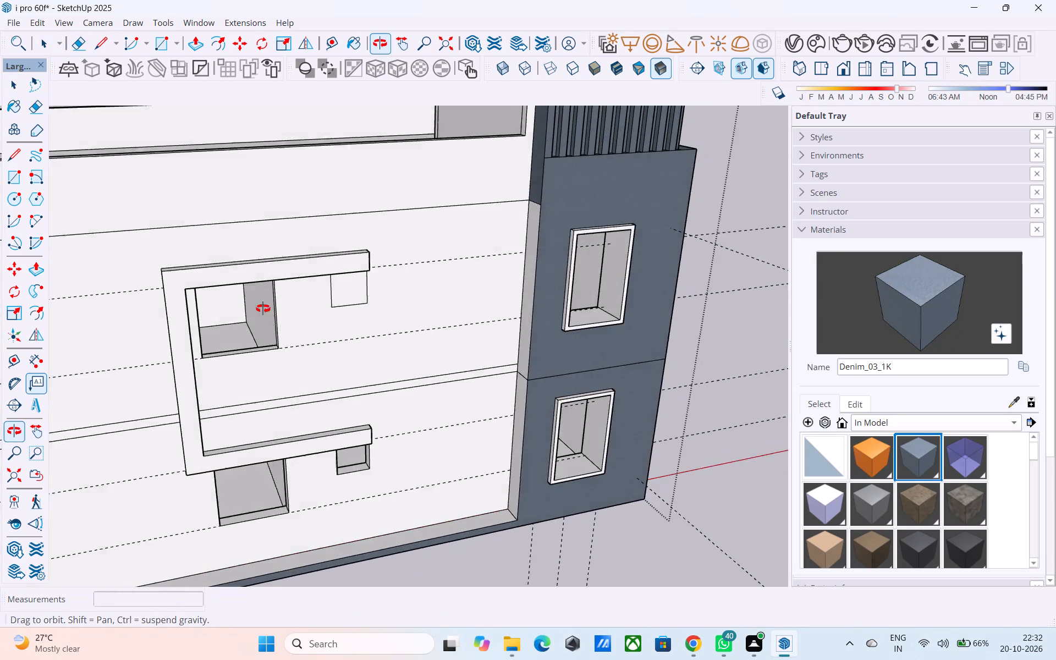
{"action": "middle_click_drag", "start_coordinate": [263, 309], "coordinate": [258, 306]}
{"action": "key", "text": "ctrl+s"}
Delete the face covering the small upper window opening.
{"action": "key", "text": "space"}
{"action": "left_click", "coordinate": [322, 280]}
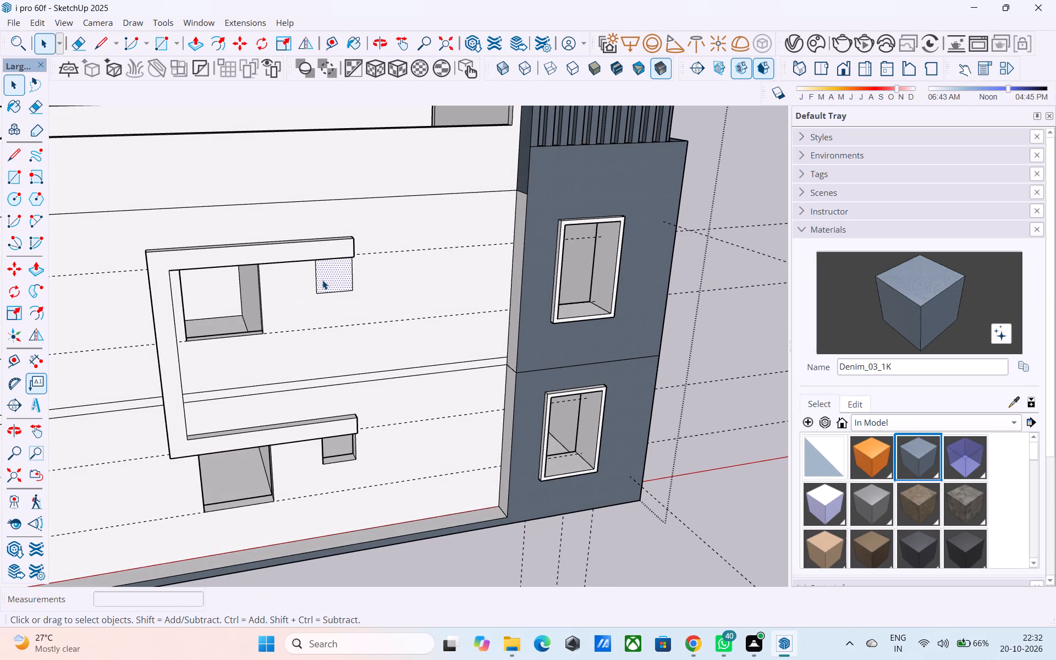
{"action": "key", "text": "Delete"}
Erase the three short edges crossing the window-facing side of the band's vertical leg.
{"action": "scroll", "coordinate": [323, 280], "scroll_direction": "down", "scroll_amount": 4}
{"action": "middle_click_drag", "start_coordinate": [337, 379], "coordinate": [321, 302]}
{"action": "middle_click_drag", "start_coordinate": [319, 294], "coordinate": [341, 334]}
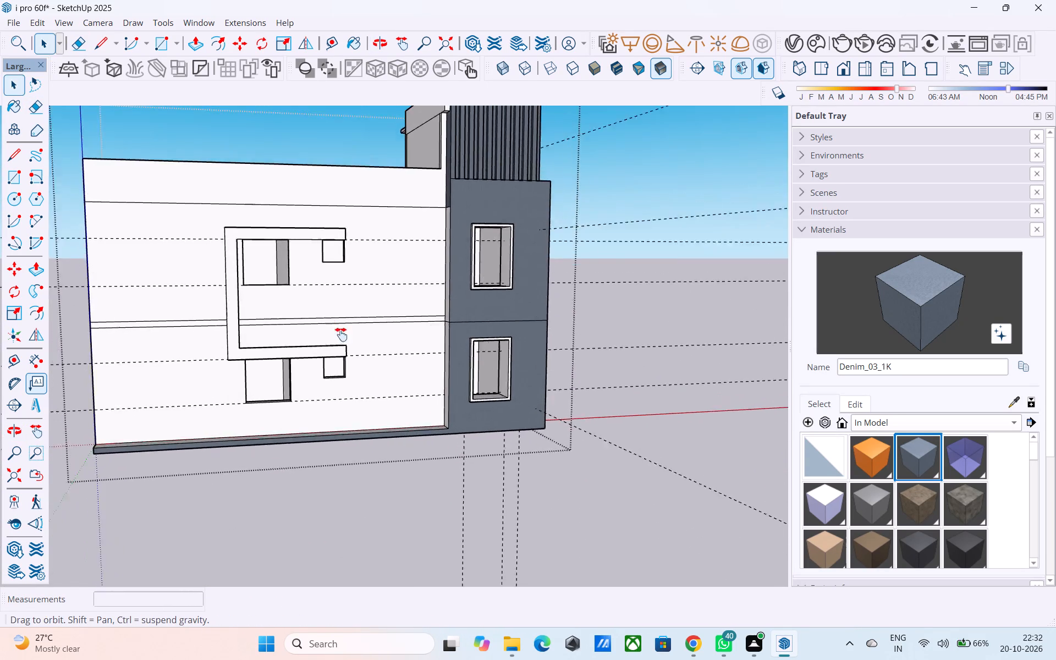
{"action": "middle_click_drag", "start_coordinate": [341, 334], "coordinate": [155, 428]}
{"action": "scroll", "coordinate": [226, 373], "scroll_direction": "up", "scroll_amount": 12}
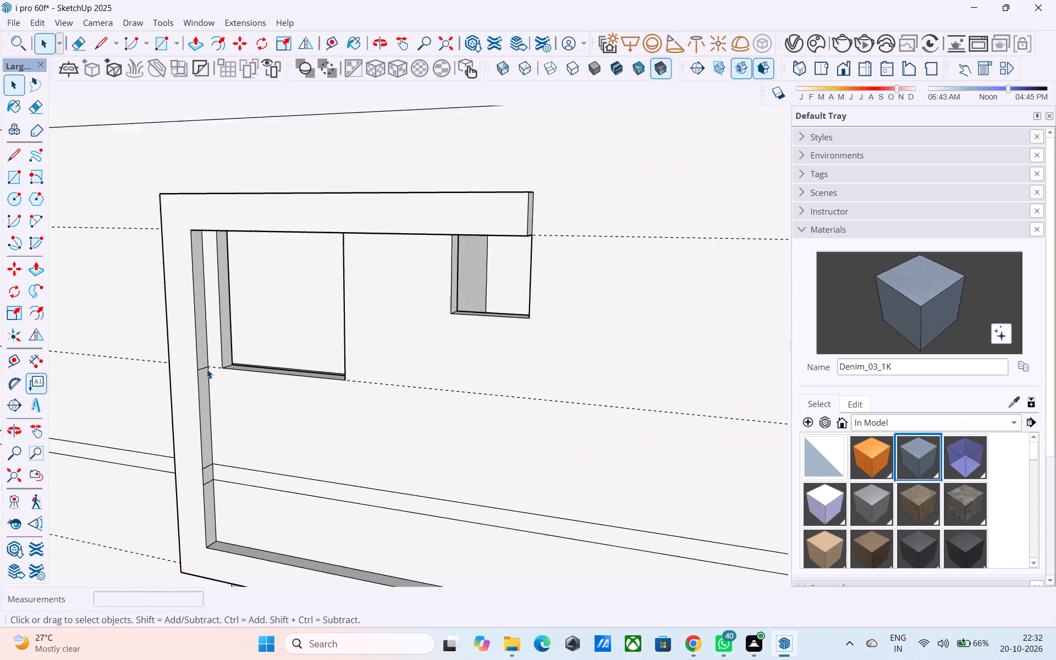
{"action": "scroll", "coordinate": [207, 369], "scroll_direction": "up", "scroll_amount": 6}
{"action": "key", "text": "e"}
{"action": "left_click_drag", "start_coordinate": [200, 366], "coordinate": [201, 372]}
{"action": "scroll", "coordinate": [191, 291], "scroll_direction": "down", "scroll_amount": 6}
{"action": "scroll", "coordinate": [201, 461], "scroll_direction": "up", "scroll_amount": 5}
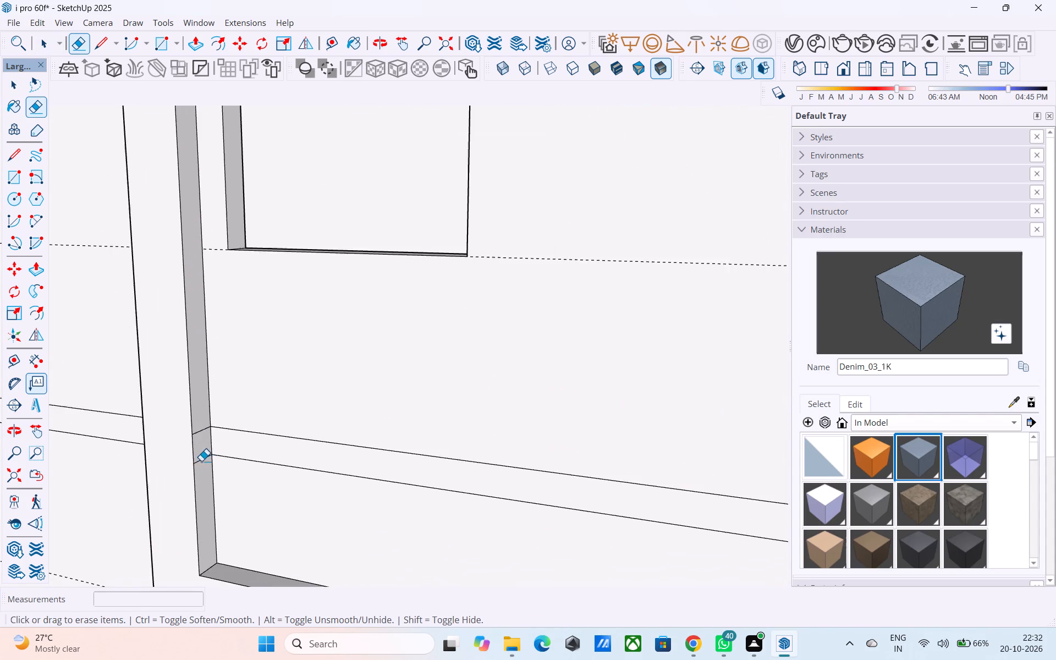
{"action": "scroll", "coordinate": [201, 461], "scroll_direction": "up", "scroll_amount": 4}
{"action": "left_click_drag", "start_coordinate": [201, 455], "coordinate": [204, 464]}
{"action": "left_click_drag", "start_coordinate": [199, 418], "coordinate": [201, 429]}
{"action": "scroll", "coordinate": [207, 442], "scroll_direction": "down", "scroll_amount": 12}
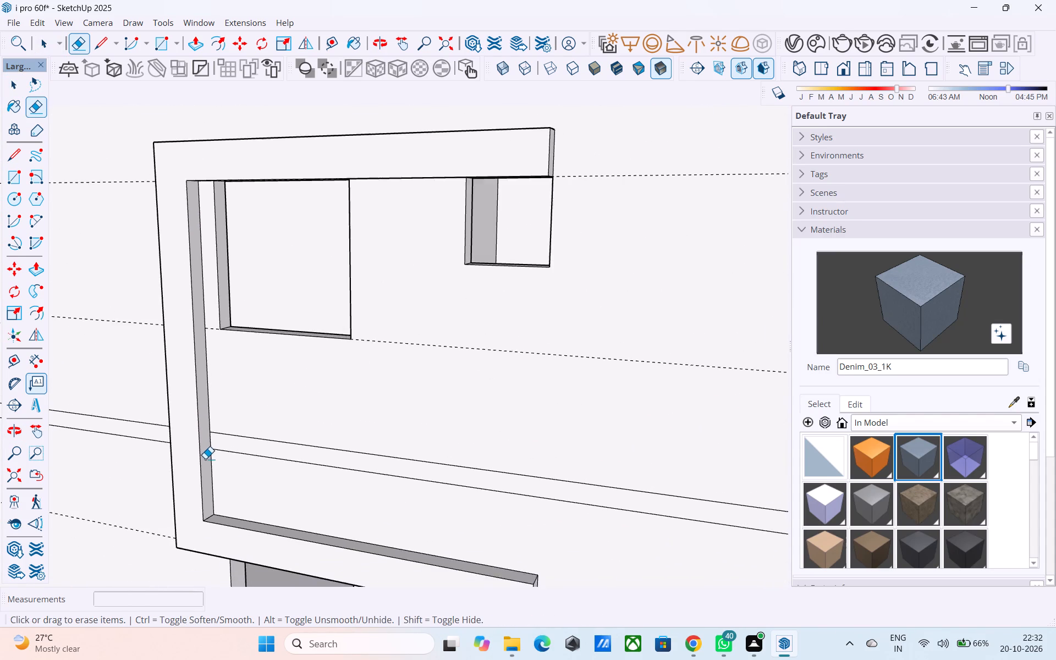
{"action": "scroll", "coordinate": [205, 459], "scroll_direction": "down", "scroll_amount": 3}
Erase the short edges crossing the outer side of the band's vertical leg, away from the windows.
{"action": "middle_click_drag", "start_coordinate": [215, 450], "coordinate": [515, 425]}
{"action": "scroll", "coordinate": [113, 430], "scroll_direction": "down", "scroll_amount": 4}
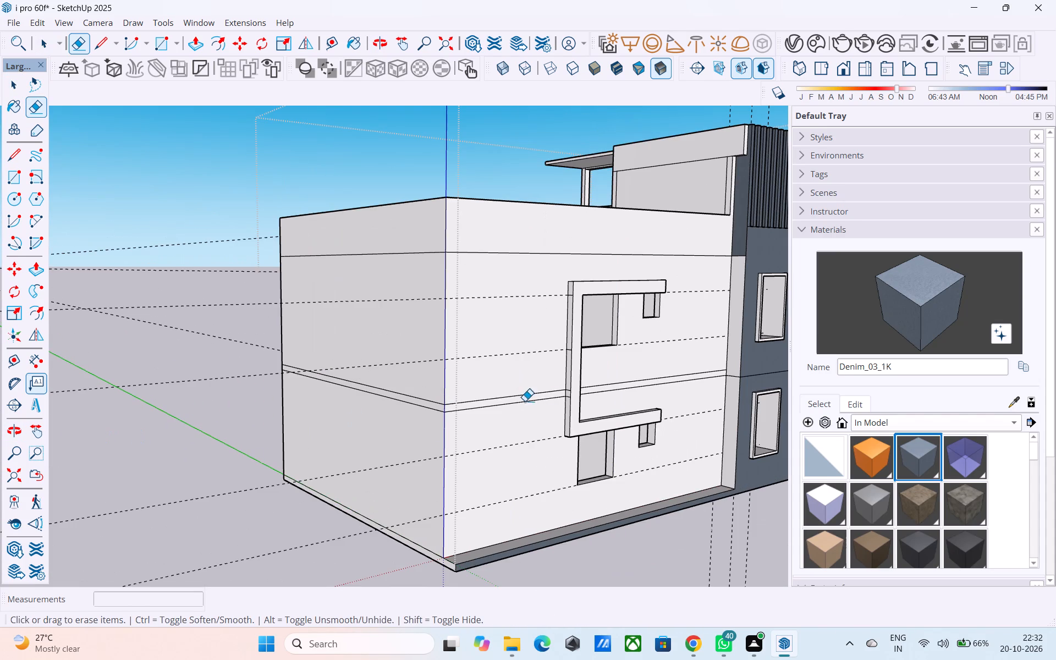
{"action": "scroll", "coordinate": [639, 396], "scroll_direction": "up", "scroll_amount": 17}
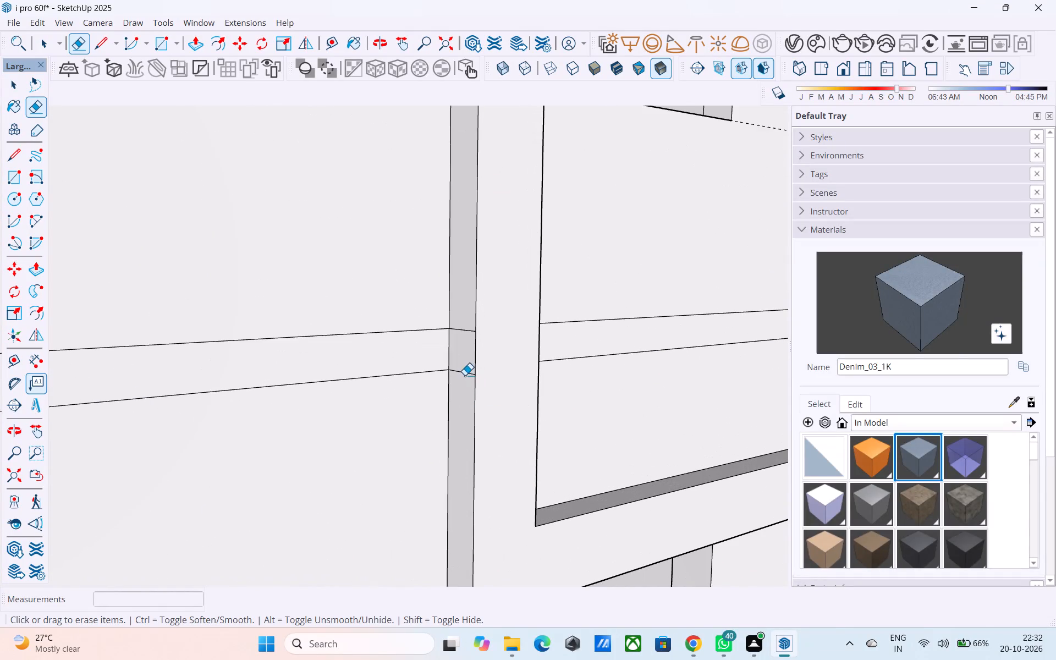
{"action": "left_click_drag", "start_coordinate": [465, 375], "coordinate": [460, 385]}
{"action": "left_click_drag", "start_coordinate": [459, 327], "coordinate": [461, 351]}
{"action": "scroll", "coordinate": [428, 525], "scroll_direction": "down", "scroll_amount": 10}
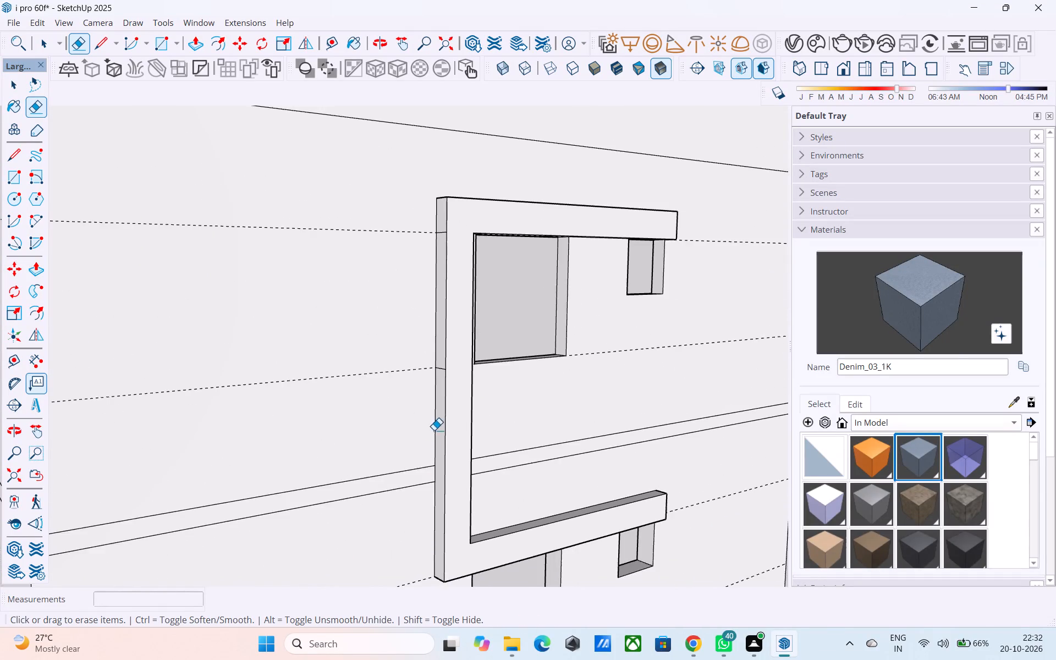
{"action": "scroll", "coordinate": [436, 420], "scroll_direction": "up", "scroll_amount": 8}
{"action": "left_click_drag", "start_coordinate": [451, 326], "coordinate": [451, 361]}
{"action": "scroll", "coordinate": [403, 481], "scroll_direction": "up", "scroll_amount": 1}
{"action": "scroll", "coordinate": [398, 514], "scroll_direction": "down", "scroll_amount": 2}
{"action": "scroll", "coordinate": [395, 543], "scroll_direction": "up", "scroll_amount": 2}
{"action": "scroll", "coordinate": [395, 546], "scroll_direction": "down", "scroll_amount": 3}
{"action": "middle_click_drag", "start_coordinate": [393, 550], "coordinate": [387, 599]}
{"action": "scroll", "coordinate": [420, 340], "scroll_direction": "down", "scroll_amount": 3}
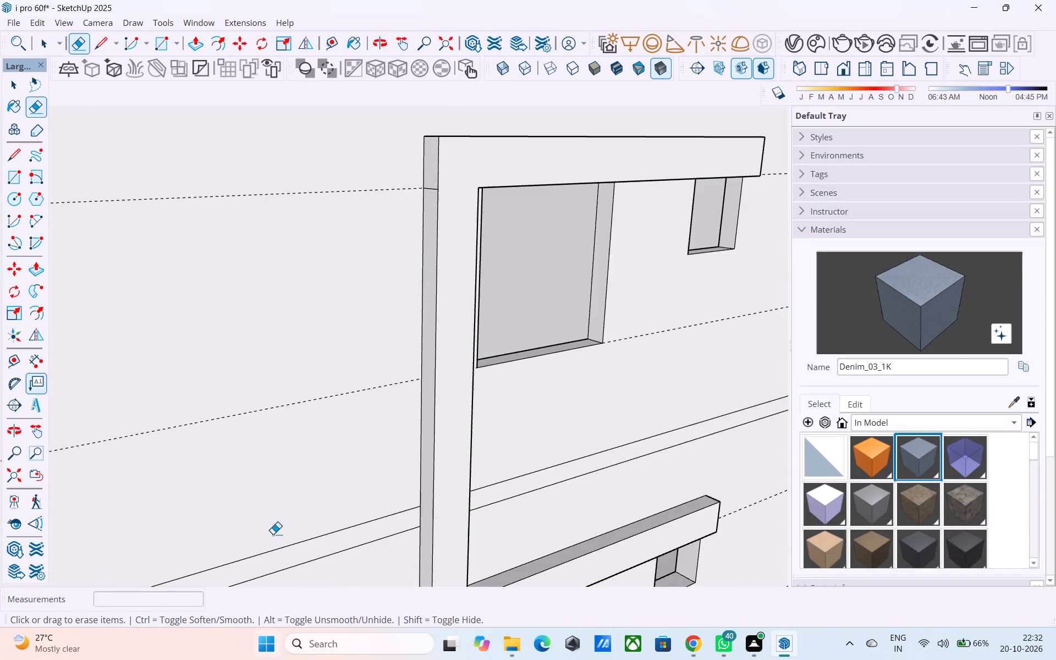
{"action": "scroll", "coordinate": [340, 307], "scroll_direction": "down", "scroll_amount": 4}
{"action": "scroll", "coordinate": [360, 213], "scroll_direction": "up", "scroll_amount": 12}
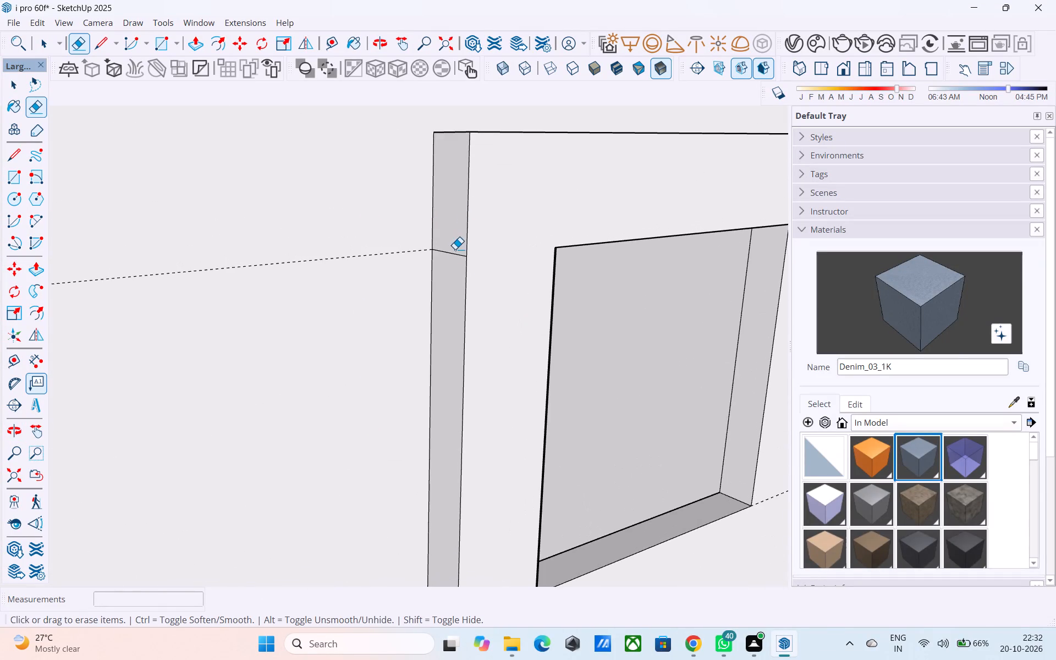
{"action": "left_click_drag", "start_coordinate": [455, 249], "coordinate": [449, 269]}
{"action": "scroll", "coordinate": [422, 320], "scroll_direction": "down", "scroll_amount": 13}
Save the model with the cleaned-up band.
{"action": "middle_click_drag", "start_coordinate": [360, 333], "coordinate": [325, 422]}
{"action": "scroll", "coordinate": [289, 417], "scroll_direction": "down", "scroll_amount": 4}
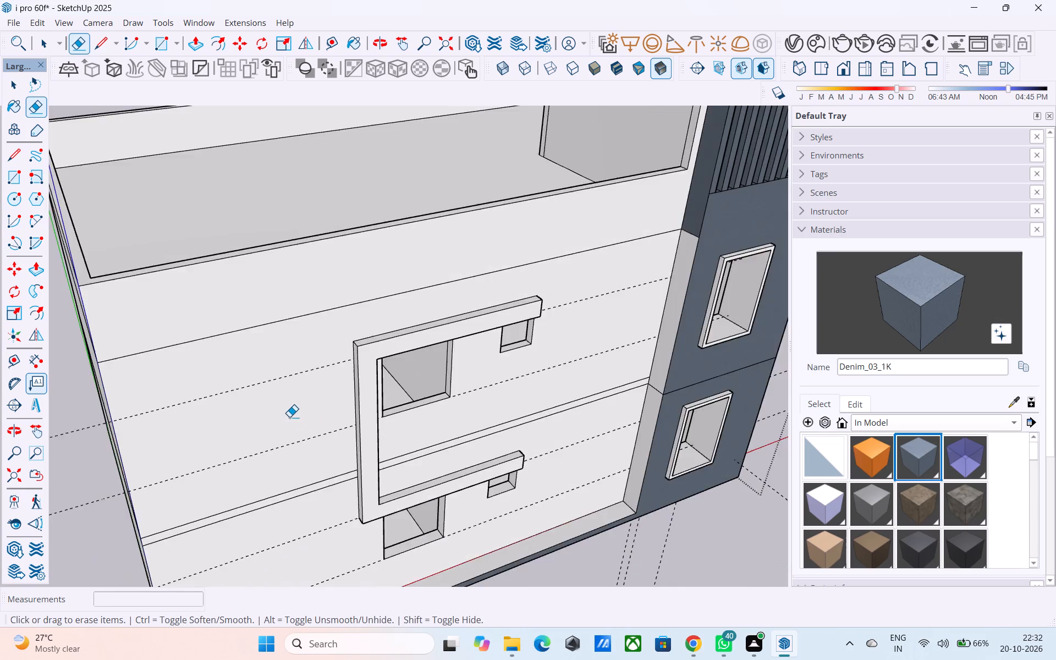
{"action": "scroll", "coordinate": [289, 417], "scroll_direction": "down", "scroll_amount": 7}
{"action": "middle_click_drag", "start_coordinate": [463, 384], "coordinate": [186, 250]}
{"action": "middle_click_drag", "start_coordinate": [419, 302], "coordinate": [355, 294]}
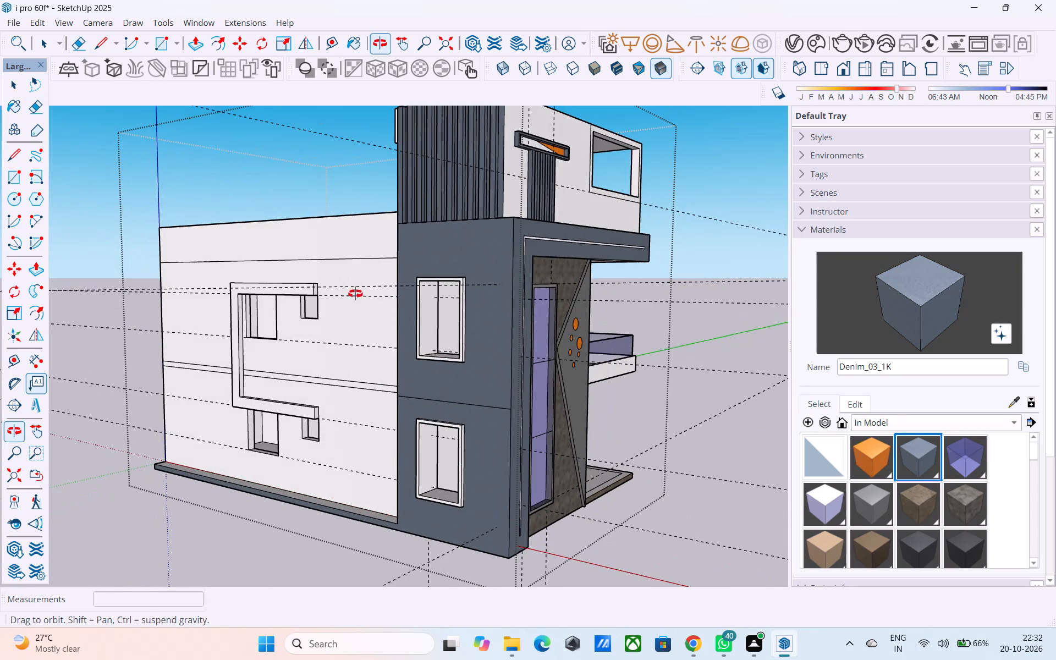
{"action": "middle_click_drag", "start_coordinate": [355, 294], "coordinate": [355, 295]}
{"action": "key", "text": "ctrl+s"}
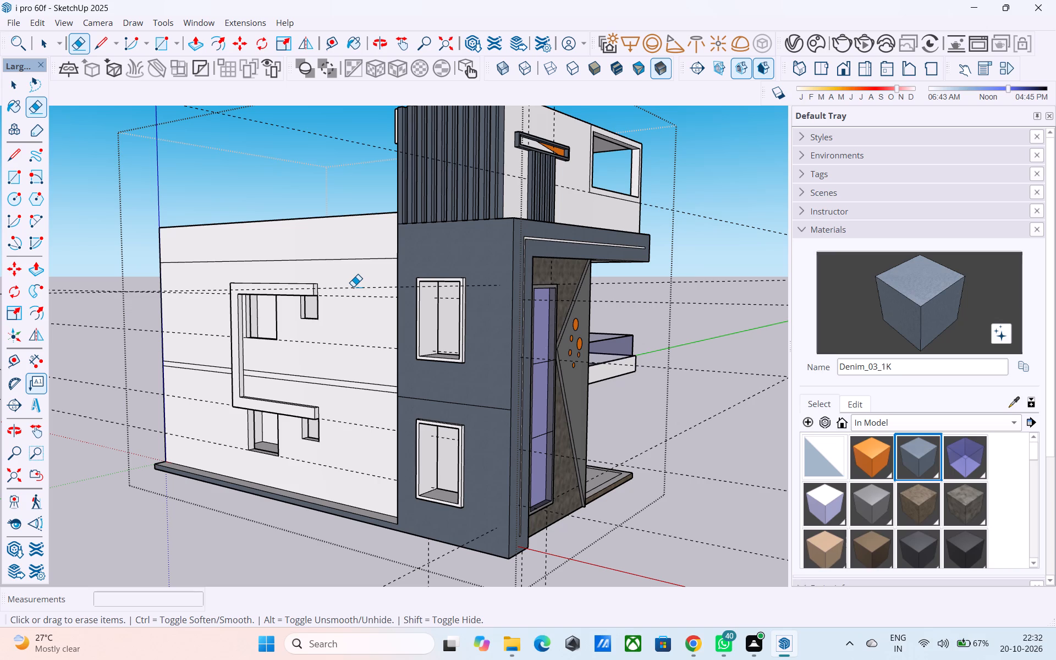
Draw a 6' 6" vertical line from the large upper window's top corner nearest the small window up to the wall's top edge.
{"action": "middle_click_drag", "start_coordinate": [358, 288], "coordinate": [364, 288]}
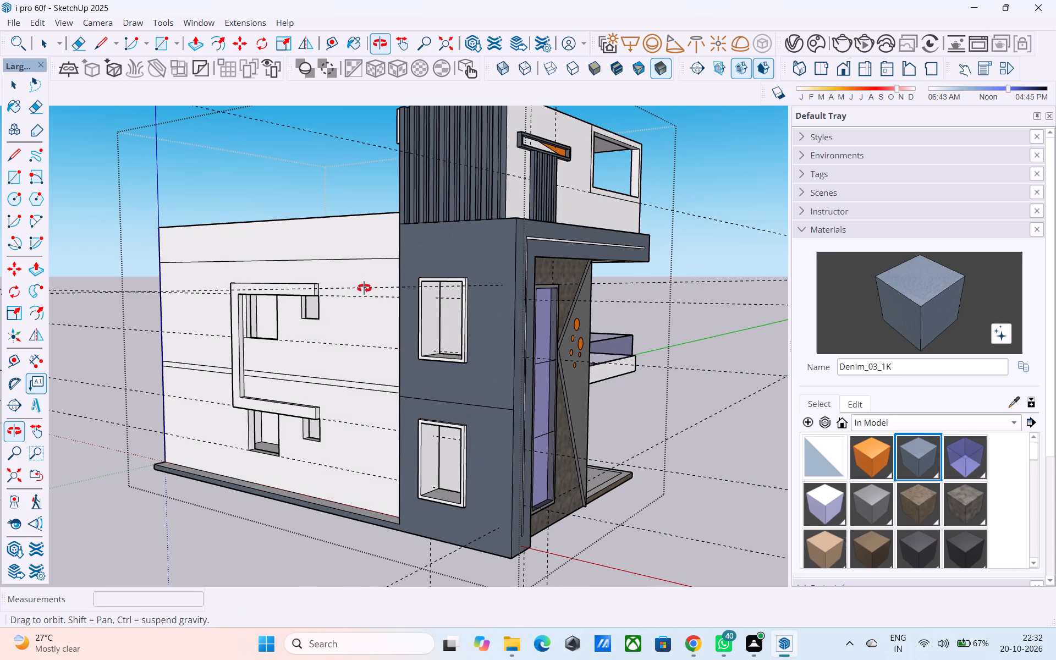
{"action": "middle_click_drag", "start_coordinate": [364, 288], "coordinate": [447, 311]}
{"action": "middle_click_drag", "start_coordinate": [320, 318], "coordinate": [358, 204]}
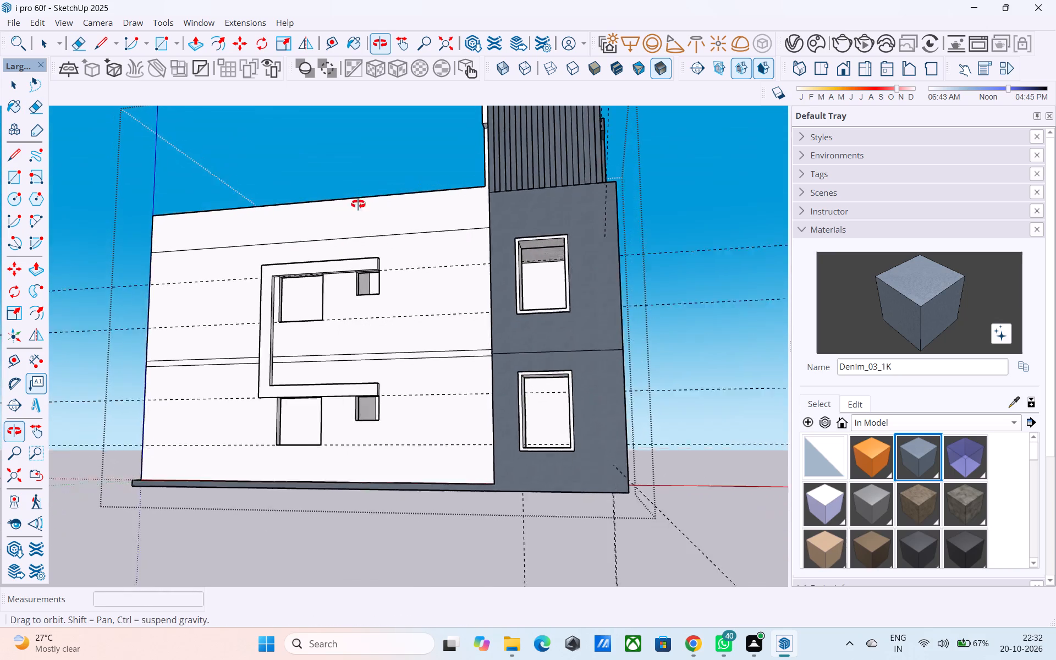
{"action": "middle_click_drag", "start_coordinate": [358, 204], "coordinate": [360, 196]}
{"action": "scroll", "coordinate": [338, 221], "scroll_direction": "up", "scroll_amount": 6}
{"action": "scroll", "coordinate": [333, 289], "scroll_direction": "up", "scroll_amount": 4}
{"action": "key", "text": "l"}
{"action": "scroll", "coordinate": [312, 317], "scroll_direction": "up", "scroll_amount": 3}
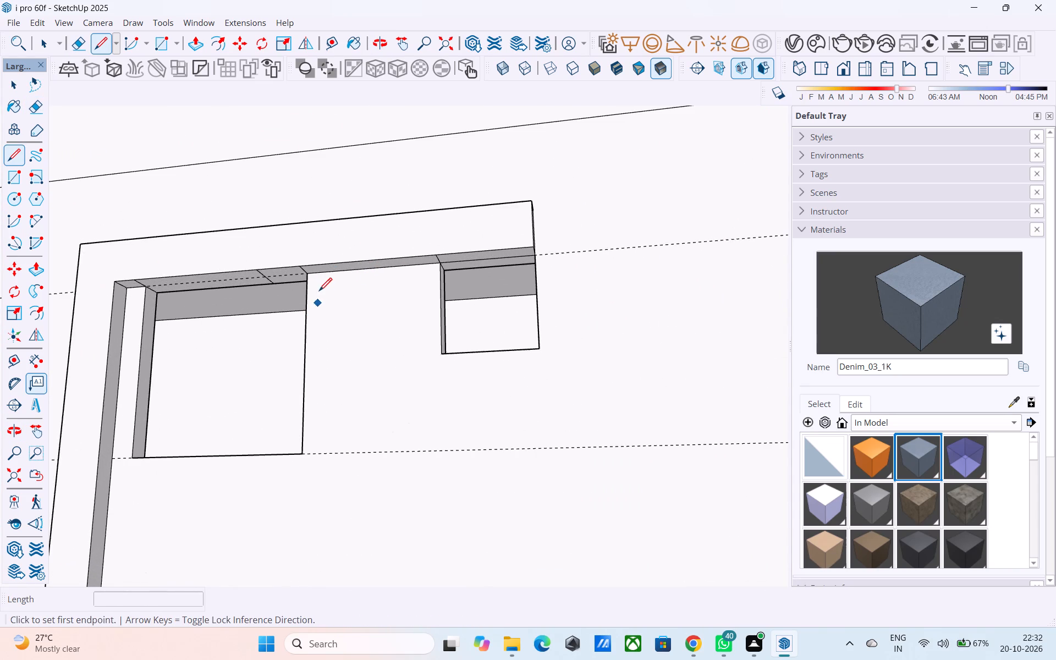
{"action": "left_click", "coordinate": [310, 278]}
{"action": "middle_click_drag", "start_coordinate": [346, 230], "coordinate": [361, 465]}
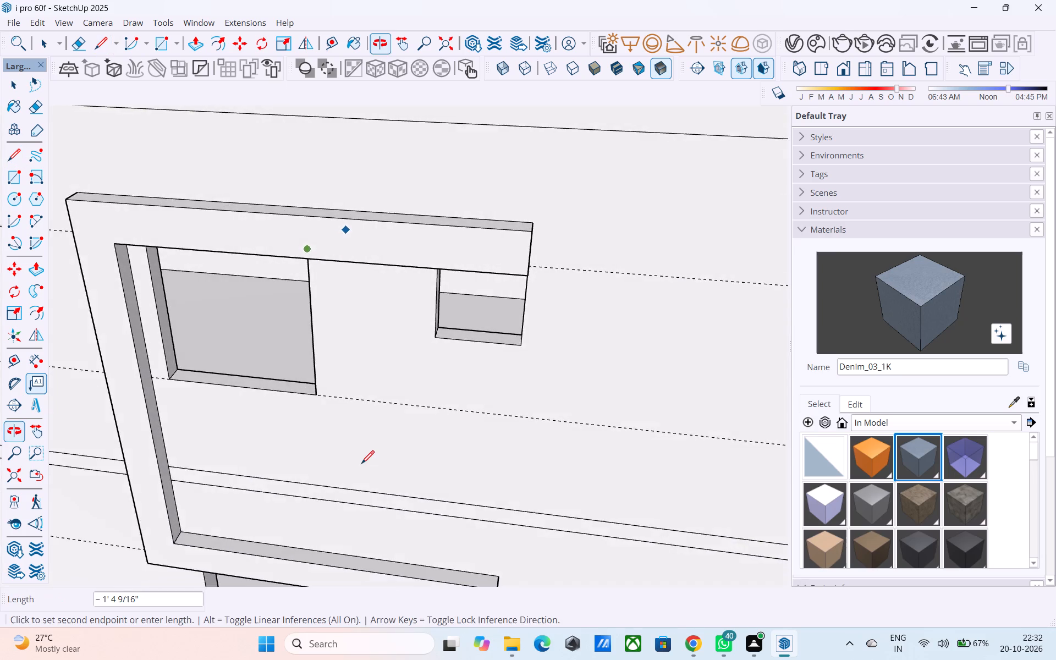
{"action": "scroll", "coordinate": [361, 464], "scroll_direction": "down", "scroll_amount": 9}
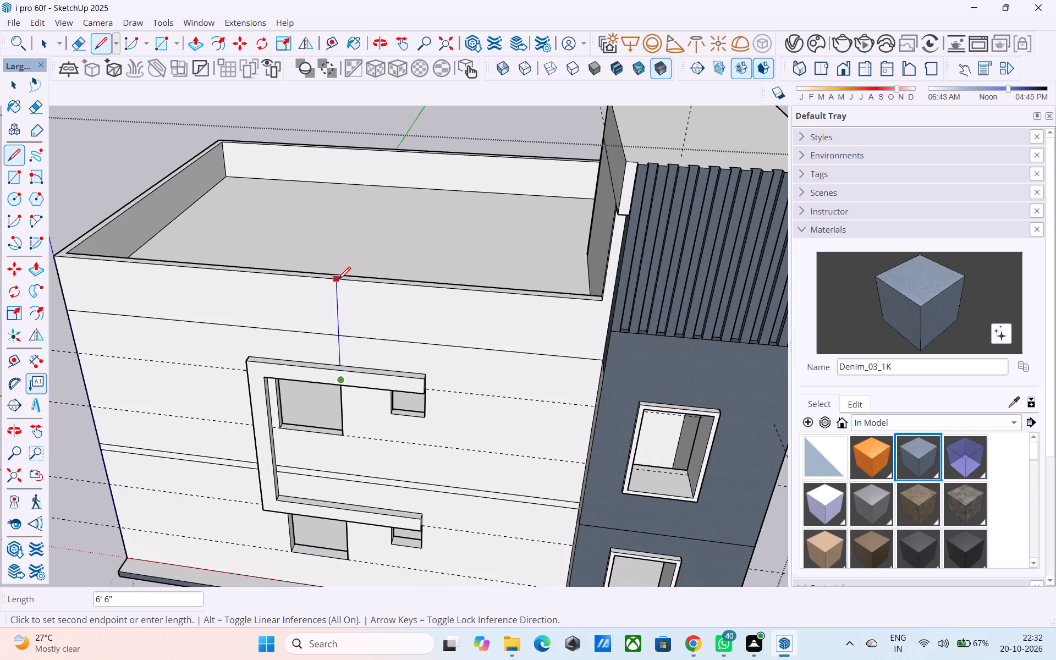
{"action": "left_click", "coordinate": [338, 281]}
Draw a vertical line from the large upper window's top corner nearest the band's vertical leg up to the wall's top edge.
{"action": "middle_click_drag", "start_coordinate": [270, 382], "coordinate": [293, 261]}
{"action": "scroll", "coordinate": [293, 264], "scroll_direction": "up", "scroll_amount": 7}
{"action": "middle_click_drag", "start_coordinate": [299, 293], "coordinate": [305, 249]}
{"action": "scroll", "coordinate": [307, 297], "scroll_direction": "up", "scroll_amount": 14}
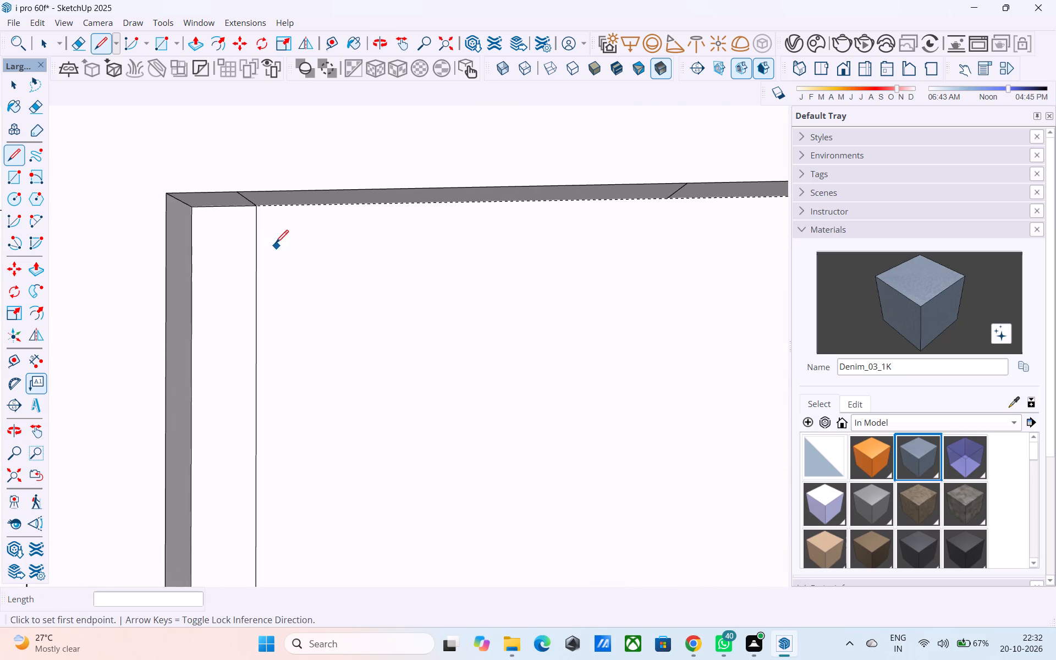
{"action": "scroll", "coordinate": [268, 231], "scroll_direction": "up", "scroll_amount": 3}
{"action": "left_click", "coordinate": [251, 196]}
{"action": "scroll", "coordinate": [259, 208], "scroll_direction": "down", "scroll_amount": 4}
{"action": "middle_click_drag", "start_coordinate": [288, 292], "coordinate": [298, 351]}
{"action": "scroll", "coordinate": [296, 363], "scroll_direction": "down", "scroll_amount": 6}
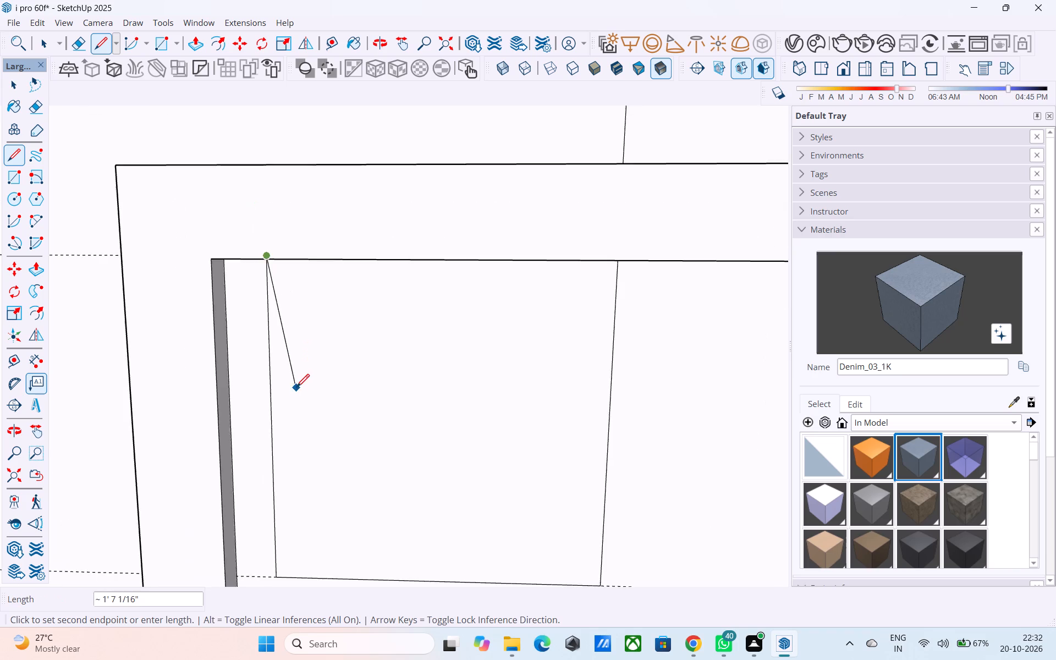
{"action": "scroll", "coordinate": [296, 388], "scroll_direction": "down", "scroll_amount": 8}
{"action": "scroll", "coordinate": [272, 196], "scroll_direction": "down", "scroll_amount": 4}
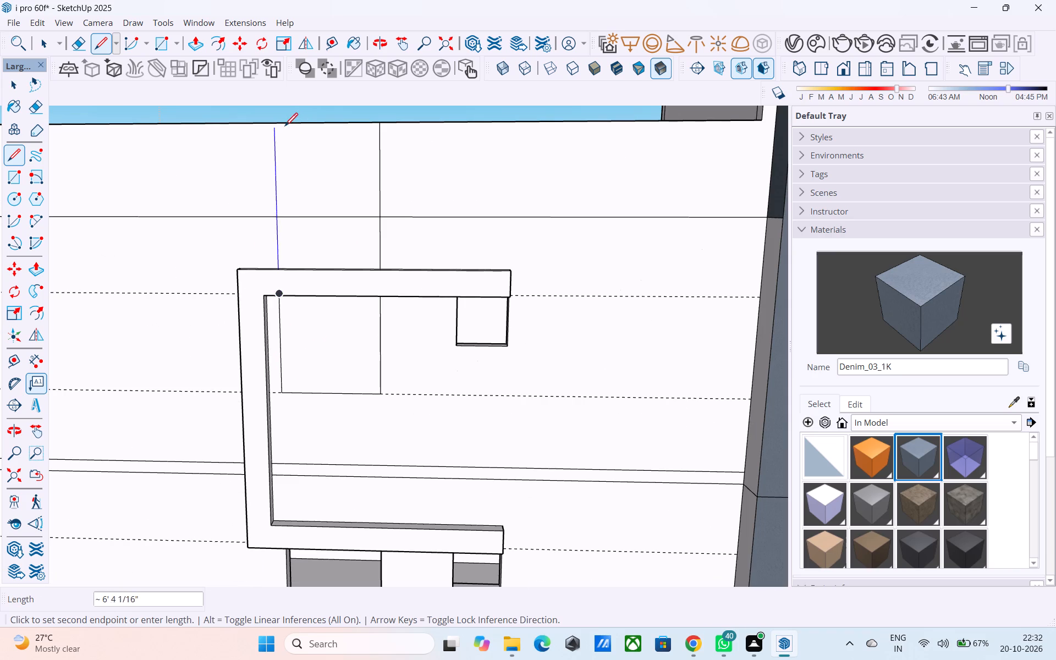
{"action": "left_click", "coordinate": [277, 124]}
Delete the face covering the large upper window opening.
{"action": "scroll", "coordinate": [363, 328], "scroll_direction": "up", "scroll_amount": 1}
{"action": "key", "text": "space"}
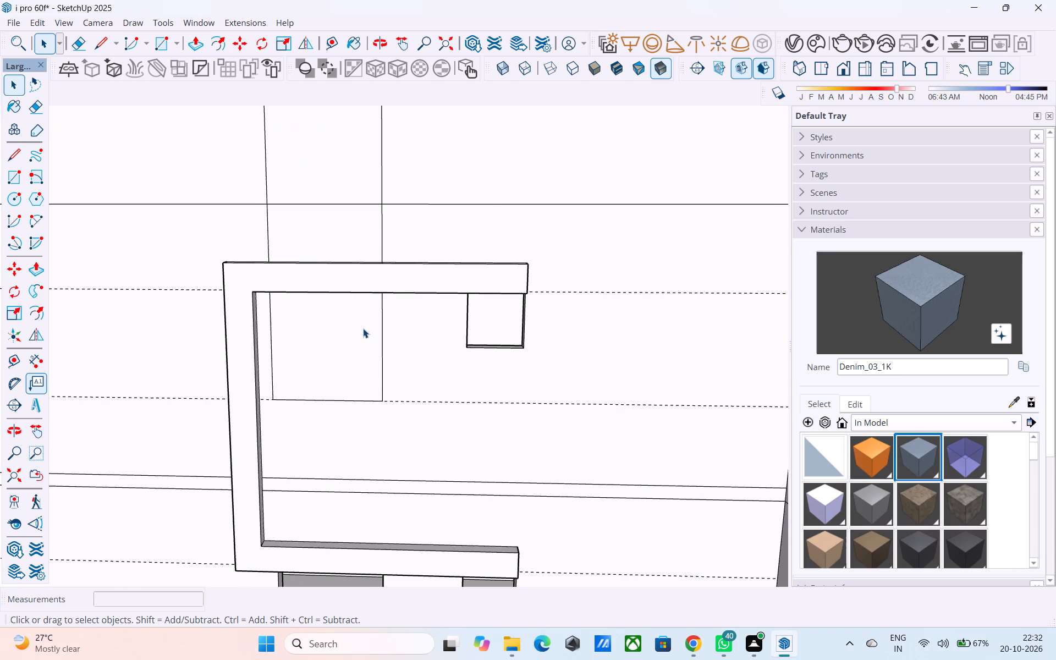
{"action": "left_click", "coordinate": [363, 328]}
{"action": "key", "text": "Delete"}
Draw 13' 6" vertical lines from both bottom corners of the large upper window down to the base of the wall.
{"action": "scroll", "coordinate": [362, 326], "scroll_direction": "down", "scroll_amount": 6}
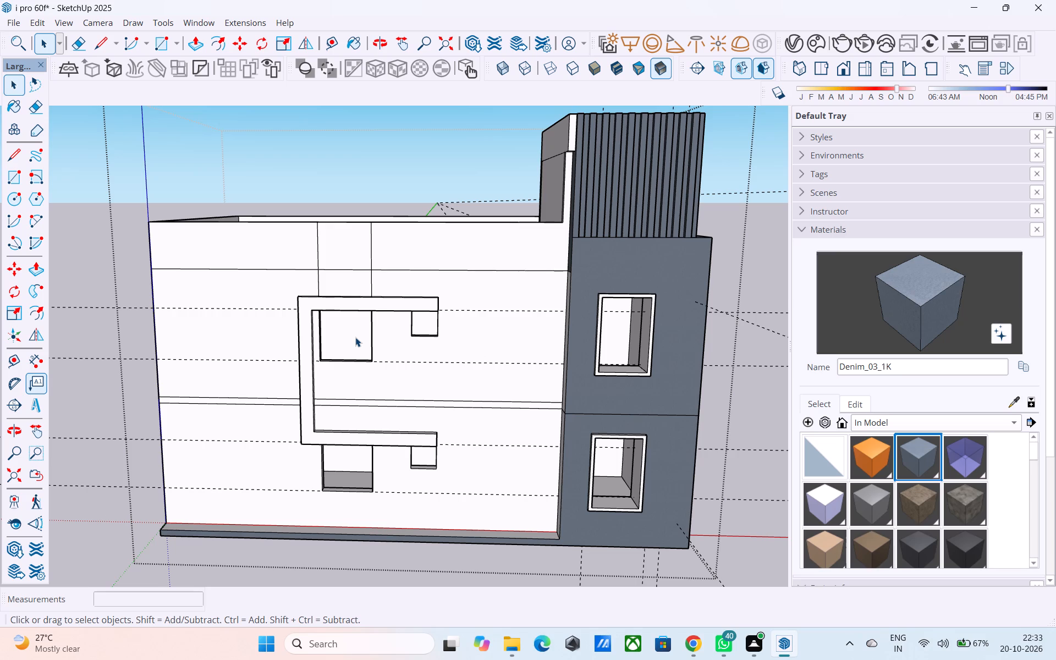
{"action": "scroll", "coordinate": [354, 330], "scroll_direction": "down", "scroll_amount": 4}
{"action": "scroll", "coordinate": [333, 421], "scroll_direction": "up", "scroll_amount": 4}
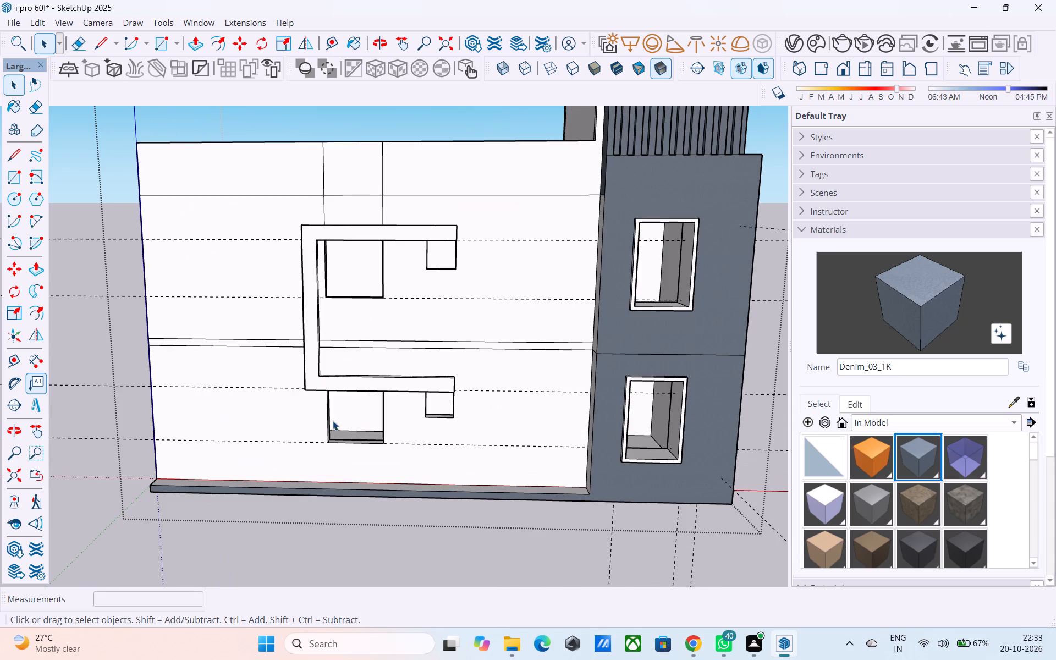
{"action": "middle_click_drag", "start_coordinate": [333, 421], "coordinate": [336, 381]}
{"action": "scroll", "coordinate": [322, 345], "scroll_direction": "up", "scroll_amount": 6}
{"action": "key", "text": "l"}
{"action": "scroll", "coordinate": [340, 212], "scroll_direction": "up", "scroll_amount": 4}
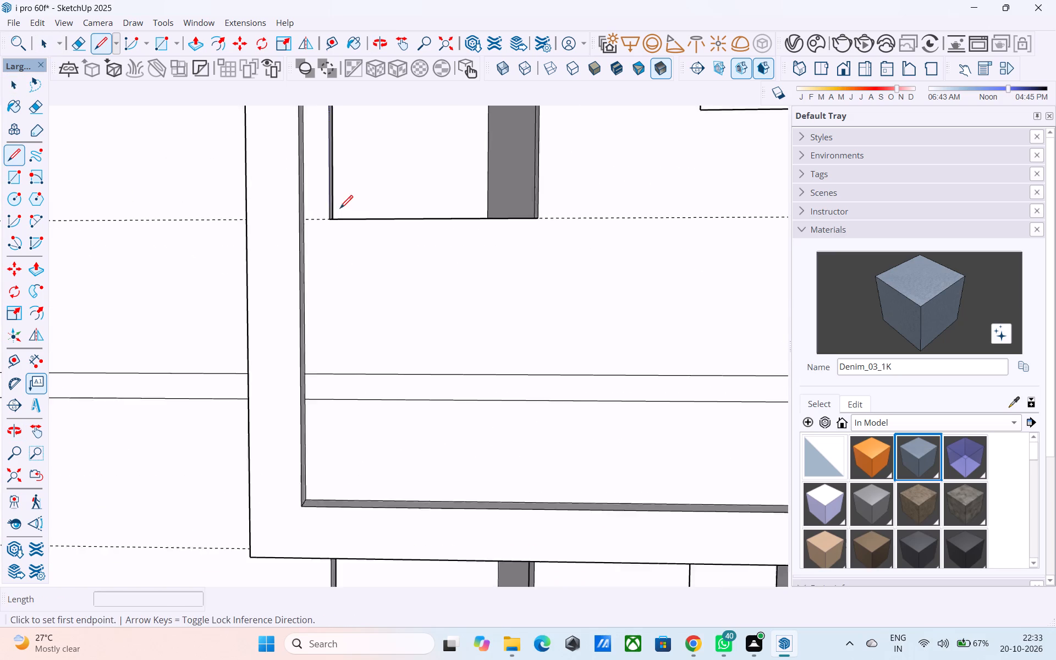
{"action": "scroll", "coordinate": [340, 210], "scroll_direction": "up", "scroll_amount": 2}
{"action": "left_click", "coordinate": [328, 226]}
{"action": "scroll", "coordinate": [328, 220], "scroll_direction": "down", "scroll_amount": 2}
{"action": "scroll", "coordinate": [328, 220], "scroll_direction": "up", "scroll_amount": 2}
{"action": "scroll", "coordinate": [328, 220], "scroll_direction": "down", "scroll_amount": 13}
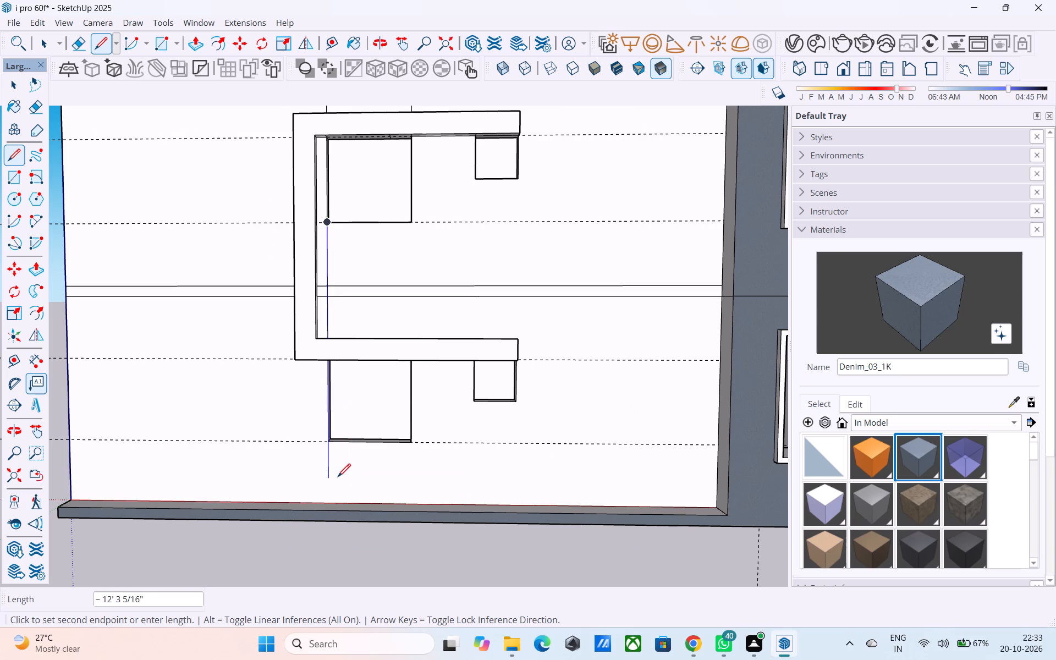
{"action": "left_click", "coordinate": [326, 503]}
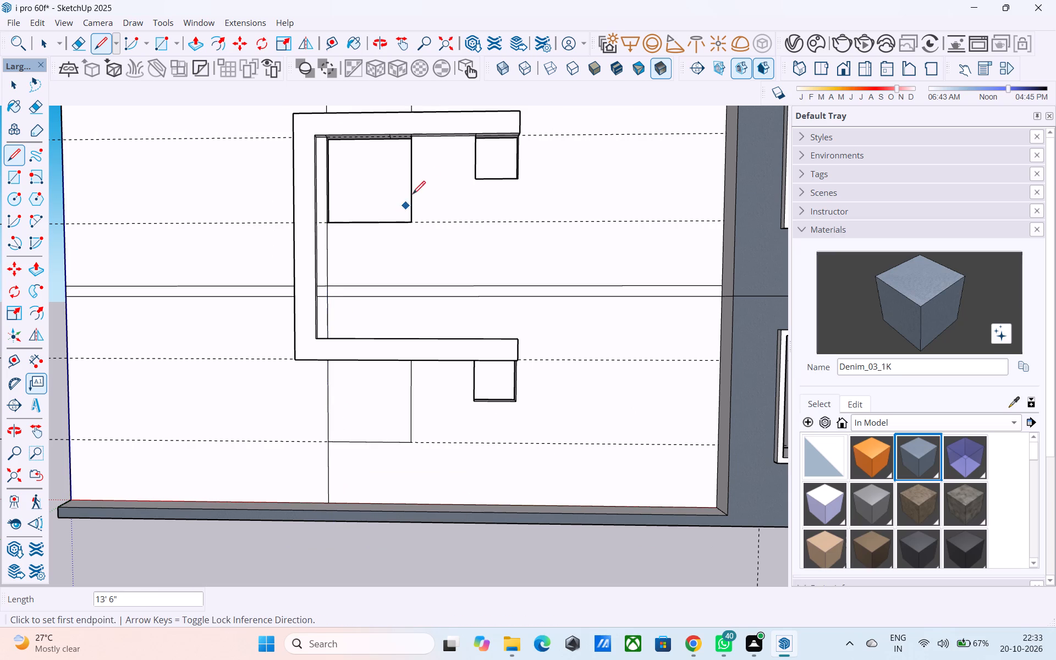
{"action": "left_click", "coordinate": [414, 221]}
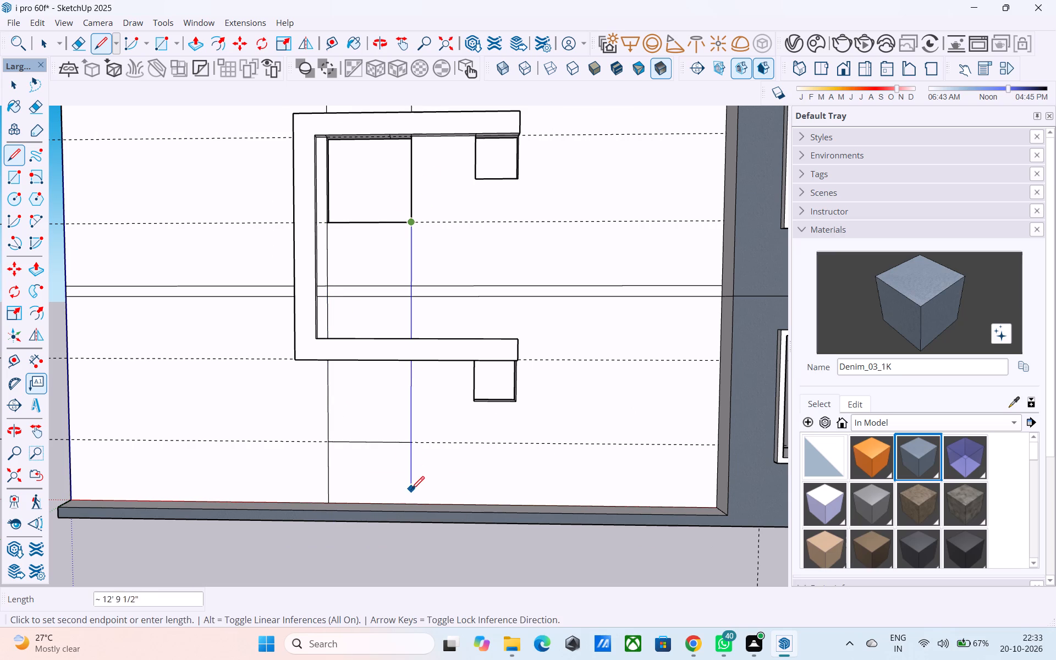
{"action": "left_click", "coordinate": [414, 501]}
Delete the face covering the large lower window opening below the band.
{"action": "scroll", "coordinate": [387, 428], "scroll_direction": "up", "scroll_amount": 2}
{"action": "key", "text": "space"}
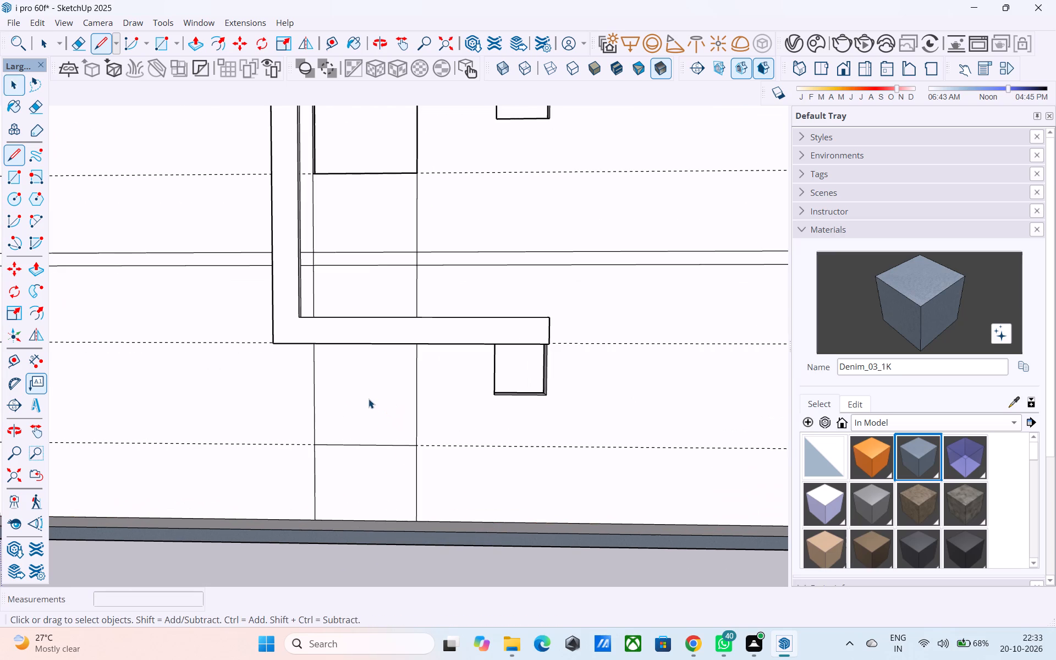
{"action": "left_click", "coordinate": [366, 391]}
{"action": "key", "text": "Delete"}
{"action": "scroll", "coordinate": [361, 396], "scroll_direction": "down", "scroll_amount": 6}
{"action": "scroll", "coordinate": [345, 227], "scroll_direction": "up", "scroll_amount": 4}
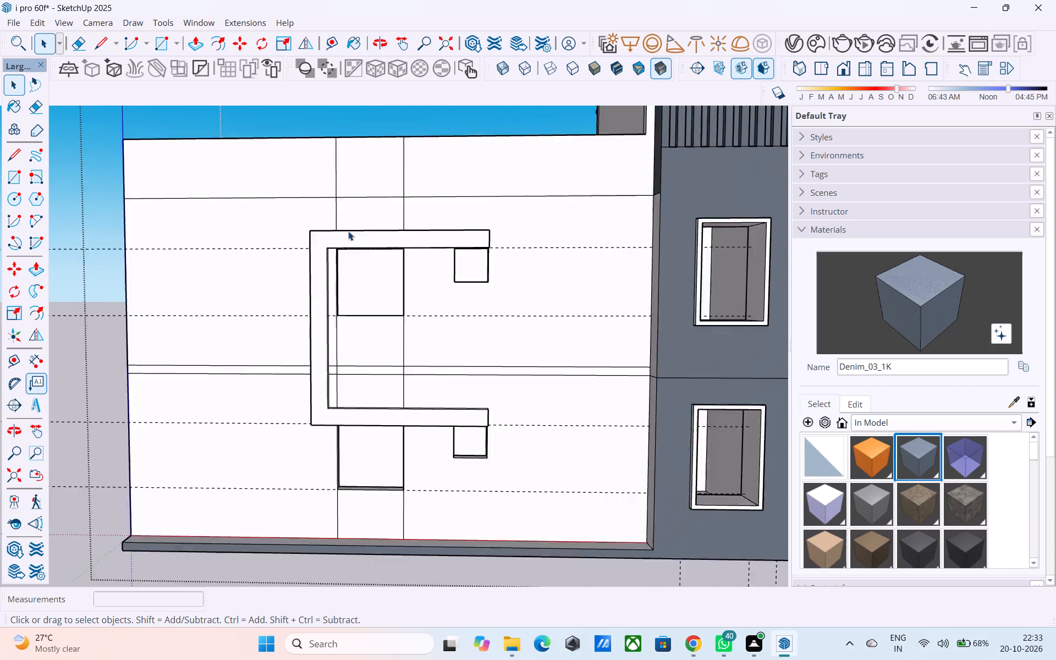
Delete the white face visible behind the large upper window opening.
{"action": "scroll", "coordinate": [348, 231], "scroll_direction": "up", "scroll_amount": 1}
{"action": "left_click", "coordinate": [371, 272]}
{"action": "key", "text": "Delete"}
Draw a 15' 7 1/2" by 10' rectangle between opposite interior corners behind the large upper window opening to close off the room.
{"action": "middle_click_drag", "start_coordinate": [368, 272], "coordinate": [295, 298]}
{"action": "scroll", "coordinate": [295, 298], "scroll_direction": "up", "scroll_amount": 6}
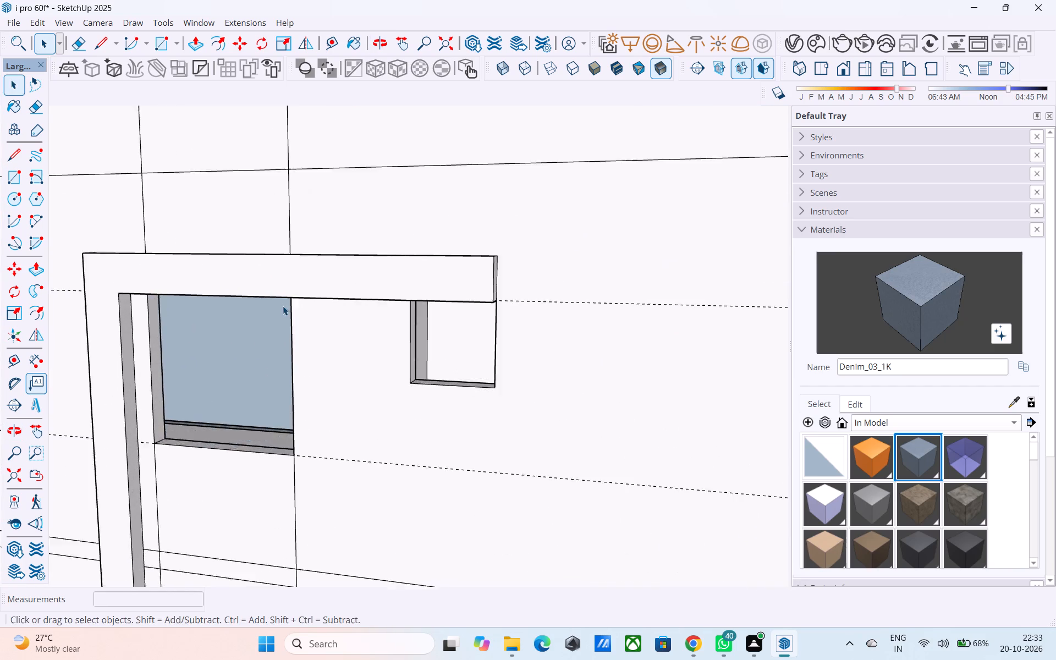
{"action": "scroll", "coordinate": [283, 306], "scroll_direction": "up", "scroll_amount": 5}
{"action": "middle_click_drag", "start_coordinate": [262, 316], "coordinate": [304, 291]}
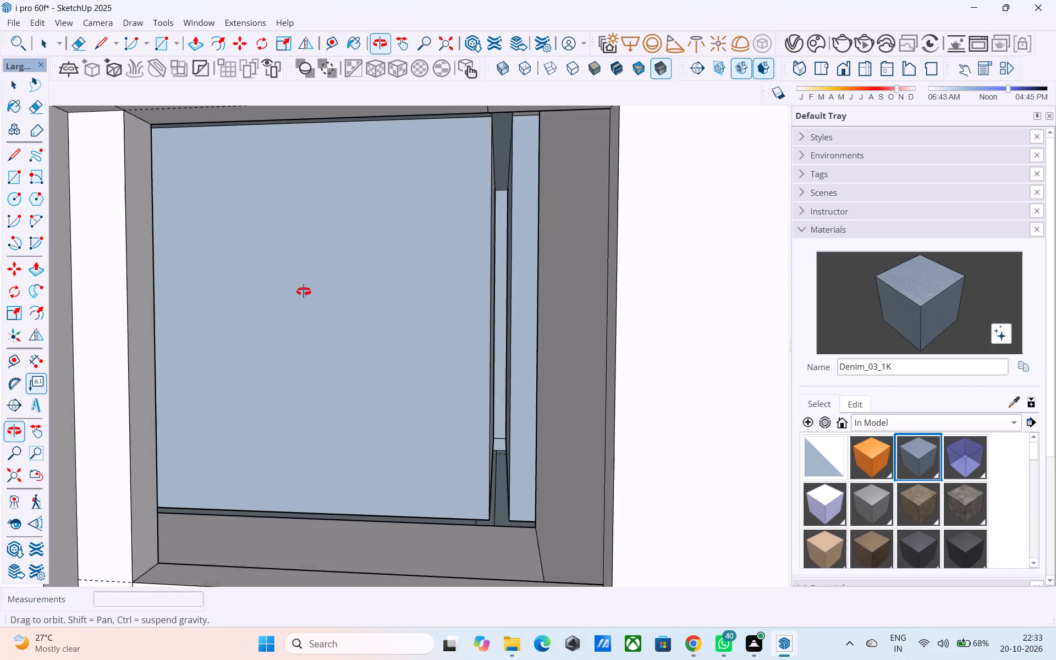
{"action": "middle_click_drag", "start_coordinate": [304, 291], "coordinate": [304, 292]}
{"action": "scroll", "coordinate": [305, 291], "scroll_direction": "down", "scroll_amount": 3}
{"action": "middle_click_drag", "start_coordinate": [313, 282], "coordinate": [333, 233]}
{"action": "key", "text": "r"}
{"action": "scroll", "coordinate": [434, 158], "scroll_direction": "up", "scroll_amount": 5}
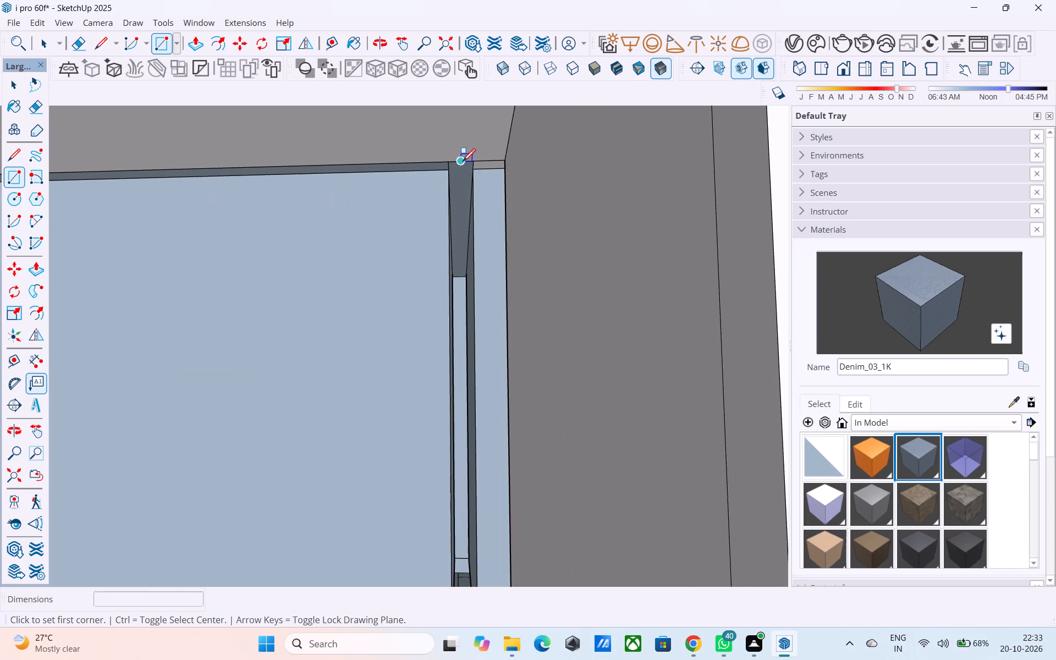
{"action": "left_click", "coordinate": [471, 161]}
{"action": "scroll", "coordinate": [402, 230], "scroll_direction": "down", "scroll_amount": 6}
{"action": "middle_click_drag", "start_coordinate": [316, 335], "coordinate": [266, 399]}
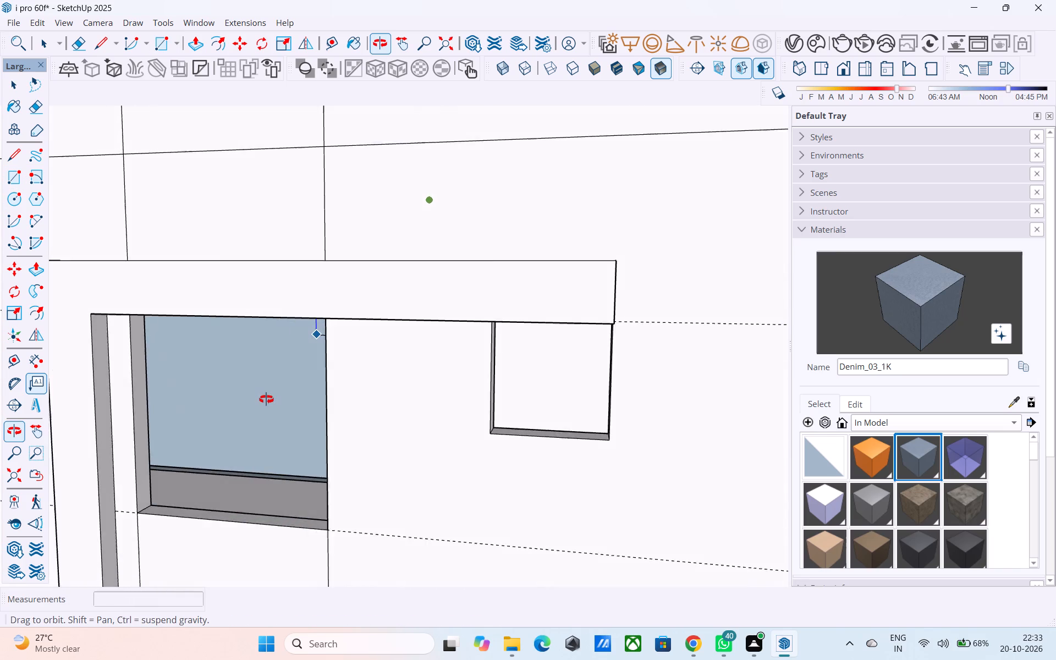
{"action": "middle_click_drag", "start_coordinate": [266, 399], "coordinate": [220, 394]}
{"action": "middle_click_drag", "start_coordinate": [129, 392], "coordinate": [169, 393]}
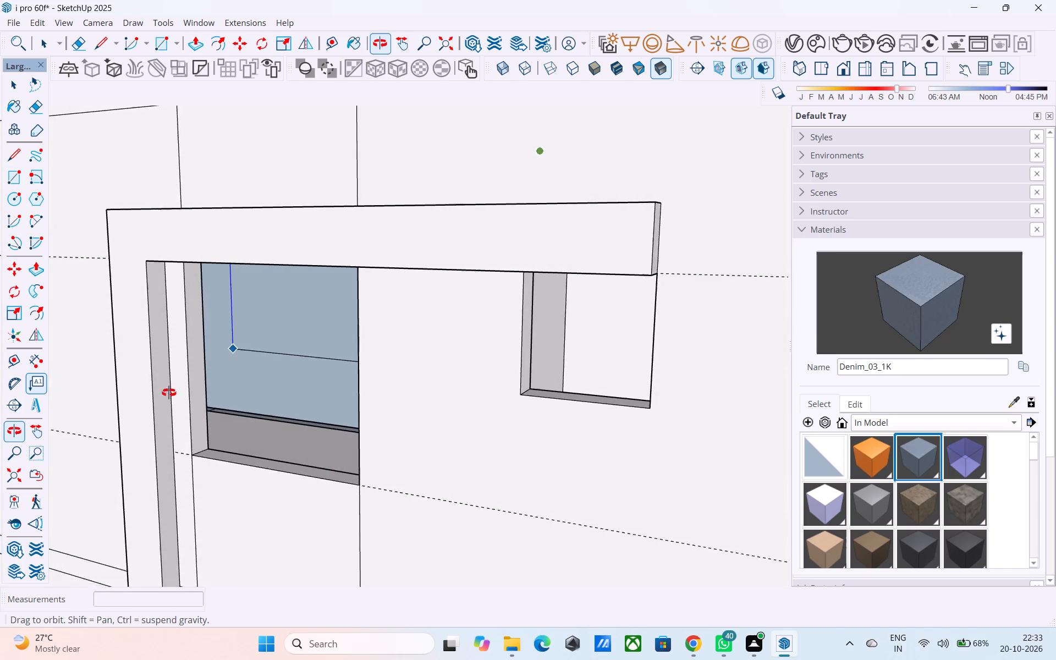
{"action": "middle_click_drag", "start_coordinate": [169, 393], "coordinate": [141, 393]}
{"action": "scroll", "coordinate": [234, 401], "scroll_direction": "up", "scroll_amount": 8}
{"action": "left_click", "coordinate": [209, 407]}
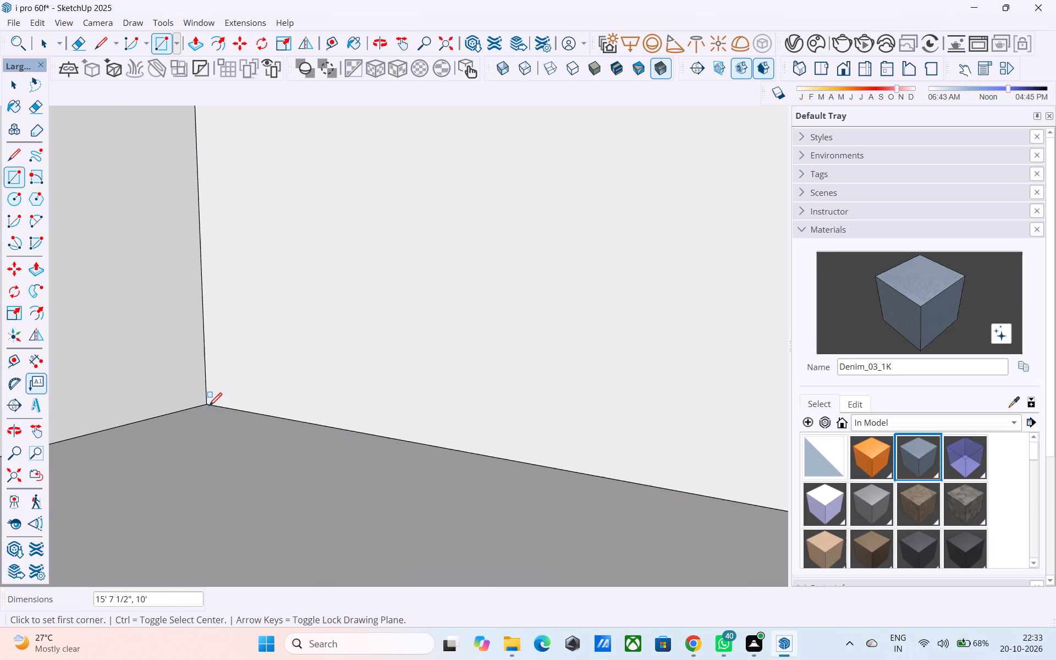
Examine the side wall's band, window openings and roof parapet from above and from straight ahead.
{"action": "scroll", "coordinate": [209, 406], "scroll_direction": "down", "scroll_amount": 7}
{"action": "middle_click_drag", "start_coordinate": [212, 406], "coordinate": [249, 380]}
{"action": "scroll", "coordinate": [251, 378], "scroll_direction": "down", "scroll_amount": 17}
{"action": "middle_click_drag", "start_coordinate": [216, 428], "coordinate": [219, 427]}
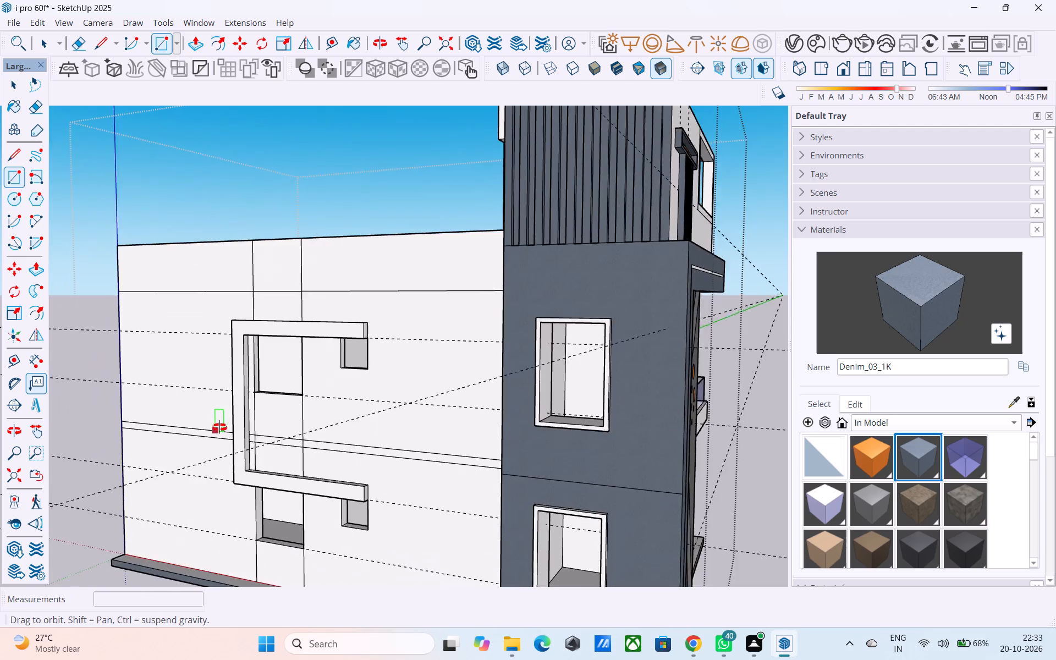
{"action": "middle_click_drag", "start_coordinate": [219, 427], "coordinate": [304, 522]}
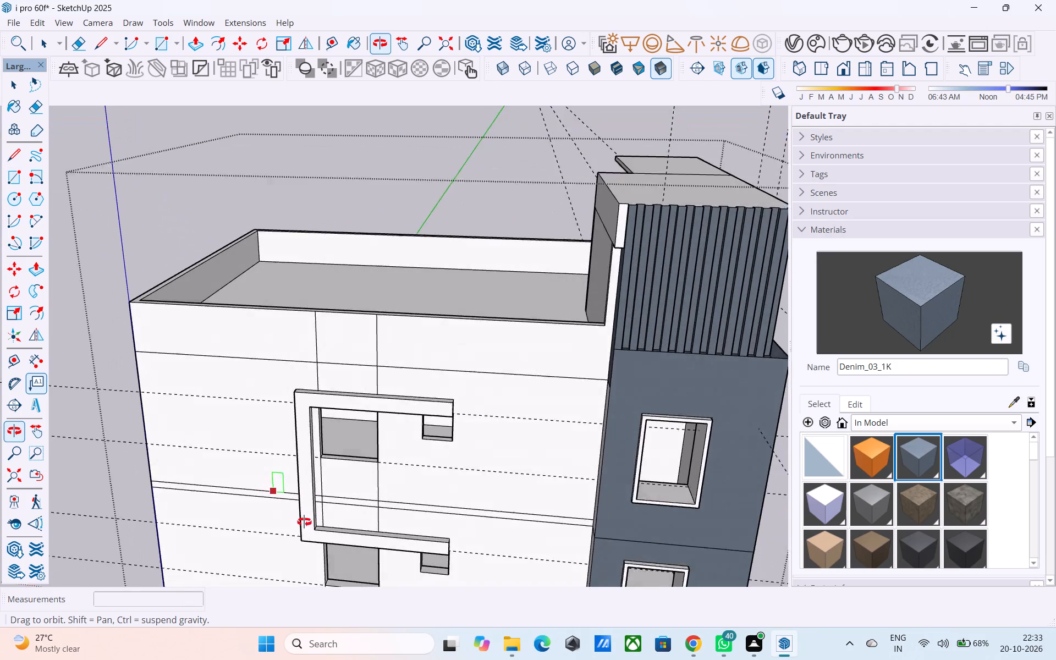
{"action": "middle_click_drag", "start_coordinate": [304, 522], "coordinate": [289, 541]}
{"action": "scroll", "coordinate": [289, 541], "scroll_direction": "up", "scroll_amount": 6}
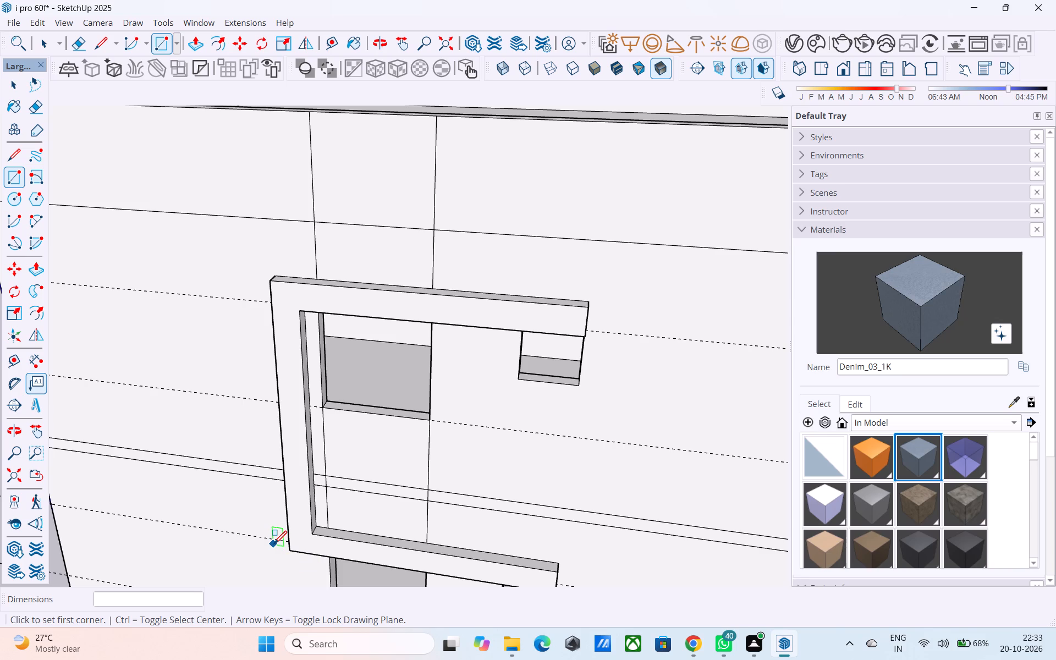
{"action": "scroll", "coordinate": [269, 538], "scroll_direction": "down", "scroll_amount": 5}
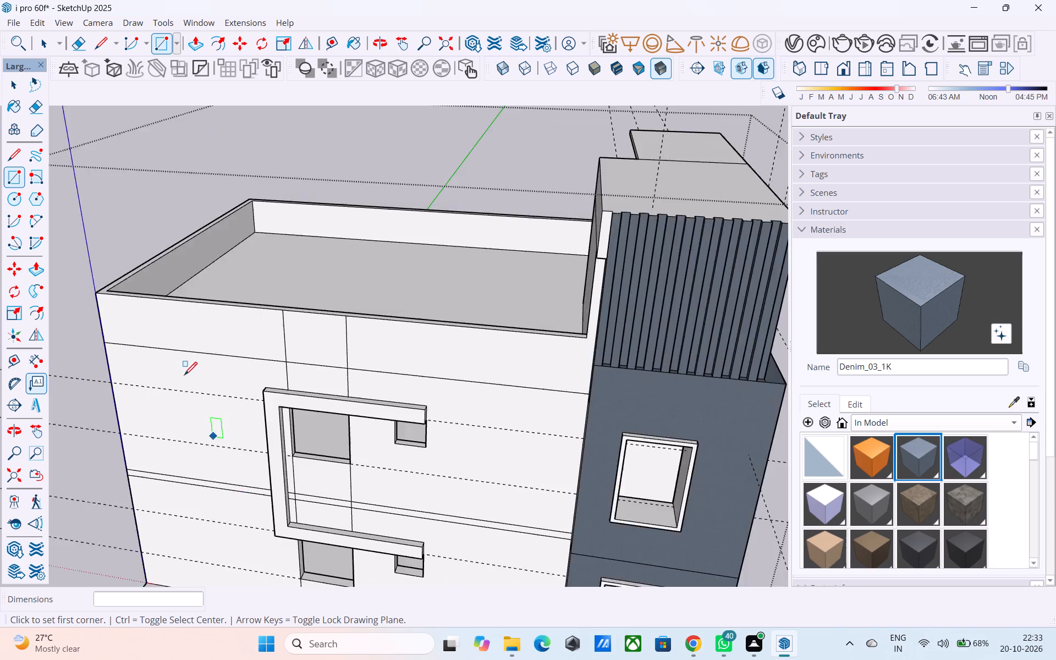
{"action": "scroll", "coordinate": [184, 376], "scroll_direction": "down", "scroll_amount": 9}
{"action": "middle_click_drag", "start_coordinate": [338, 343], "coordinate": [305, 245]}
{"action": "middle_click_drag", "start_coordinate": [348, 284], "coordinate": [380, 317]}
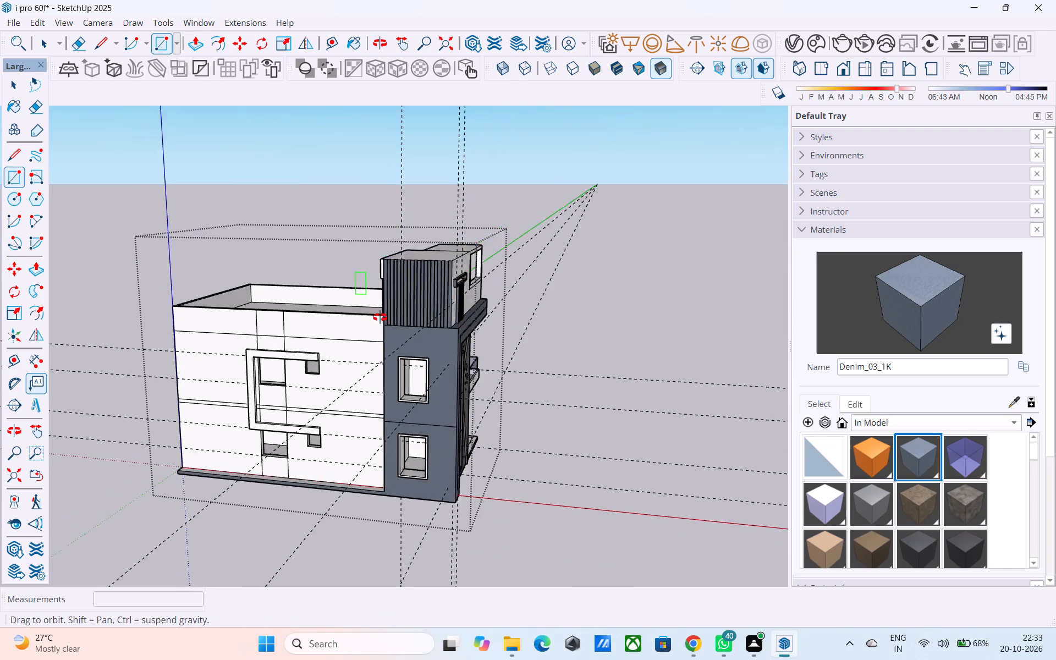
{"action": "middle_click_drag", "start_coordinate": [380, 317], "coordinate": [414, 358]}
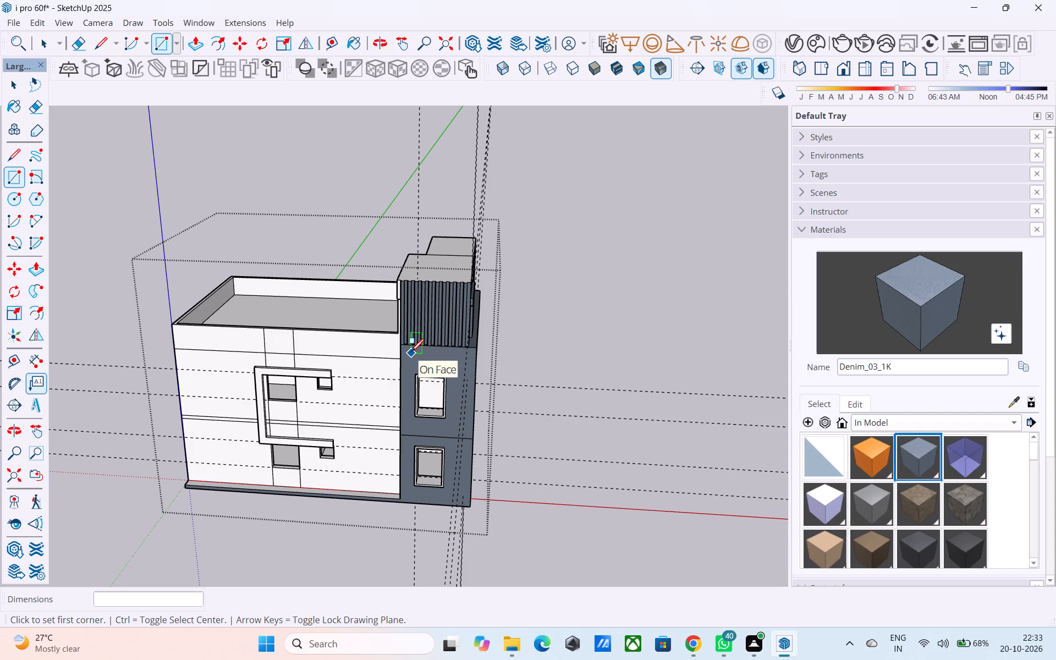
{"action": "middle_click_drag", "start_coordinate": [410, 352], "coordinate": [433, 278]}
{"action": "middle_click_drag", "start_coordinate": [355, 313], "coordinate": [378, 291]}
{"action": "scroll", "coordinate": [397, 277], "scroll_direction": "down", "scroll_amount": 2}
{"action": "scroll", "coordinate": [227, 337], "scroll_direction": "up", "scroll_amount": 2}
{"action": "scroll", "coordinate": [283, 334], "scroll_direction": "up", "scroll_amount": 3}
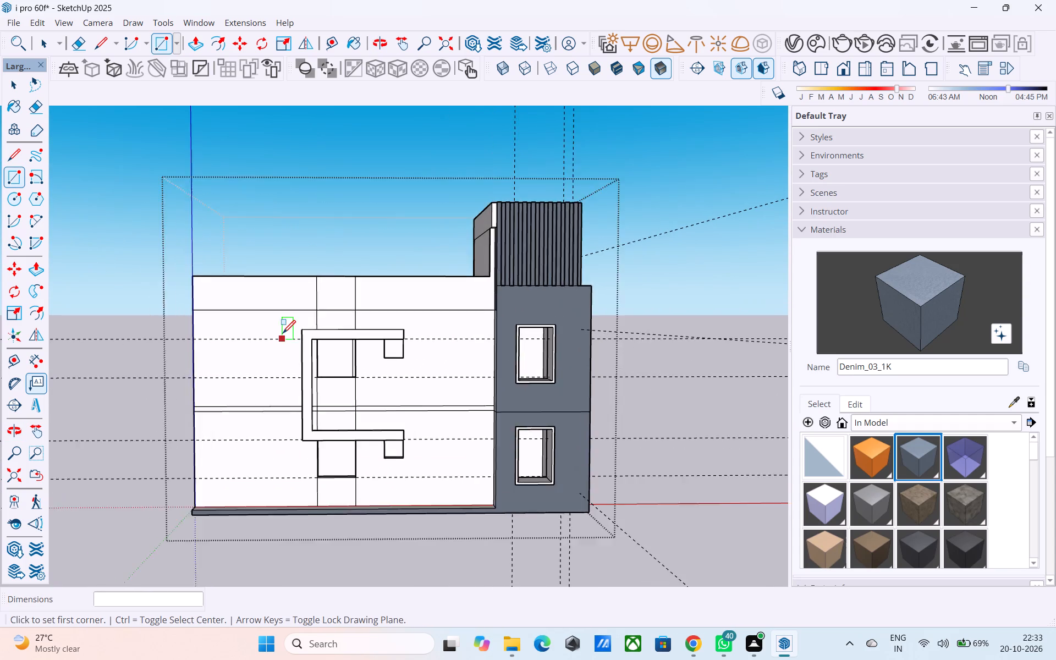
Draw a horizontal line about 9' 6" long from the band's outer top corner toward the wall's far end.
{"action": "middle_click_drag", "start_coordinate": [283, 334], "coordinate": [403, 345]}
{"action": "scroll", "coordinate": [380, 342], "scroll_direction": "up", "scroll_amount": 6}
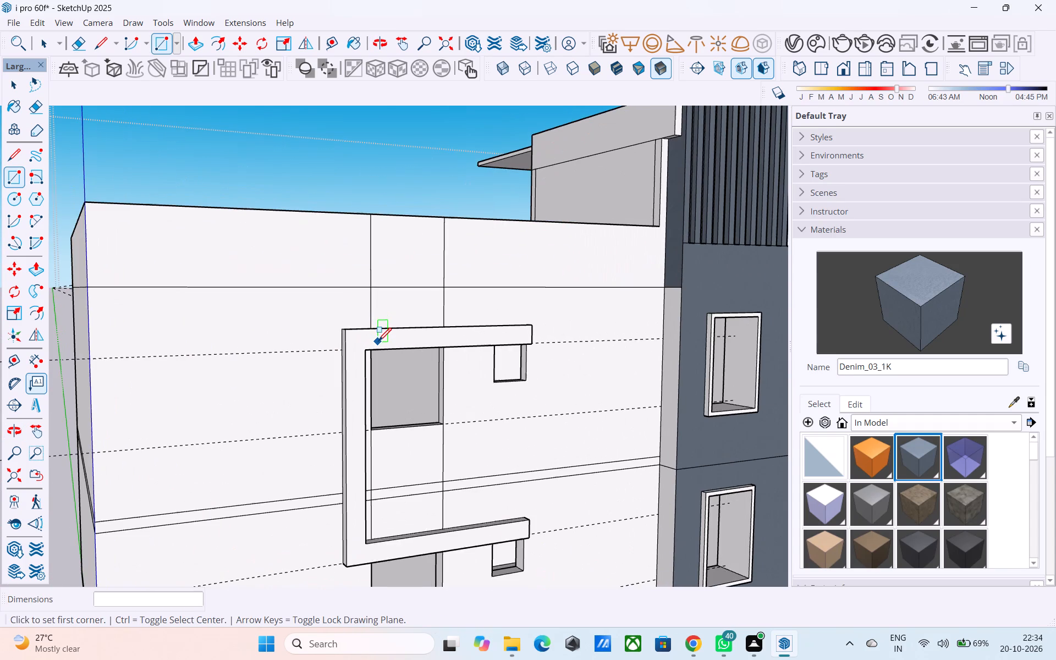
{"action": "key", "text": "l"}
{"action": "scroll", "coordinate": [376, 340], "scroll_direction": "up", "scroll_amount": 8}
{"action": "left_click", "coordinate": [314, 320]}
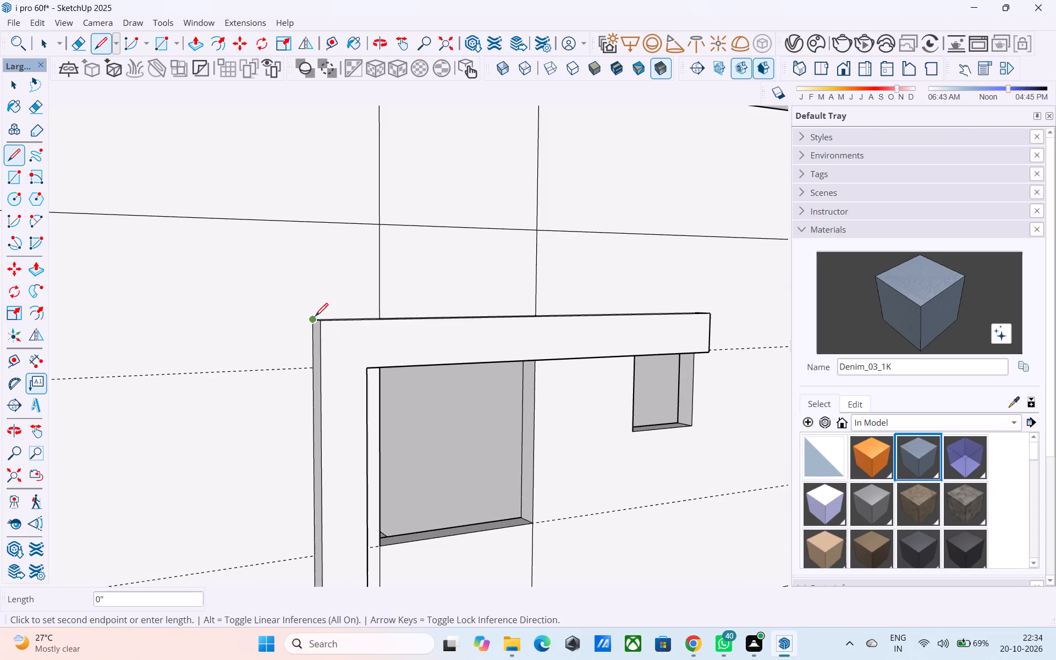
{"action": "scroll", "coordinate": [316, 317], "scroll_direction": "down", "scroll_amount": 11}
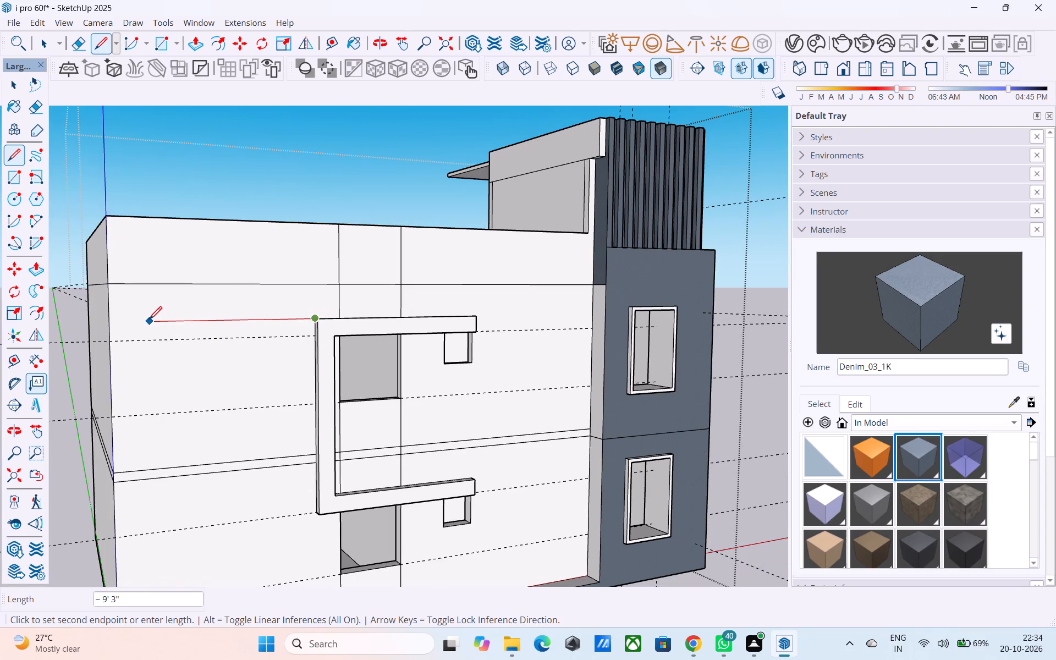
{"action": "left_click", "coordinate": [145, 320]}
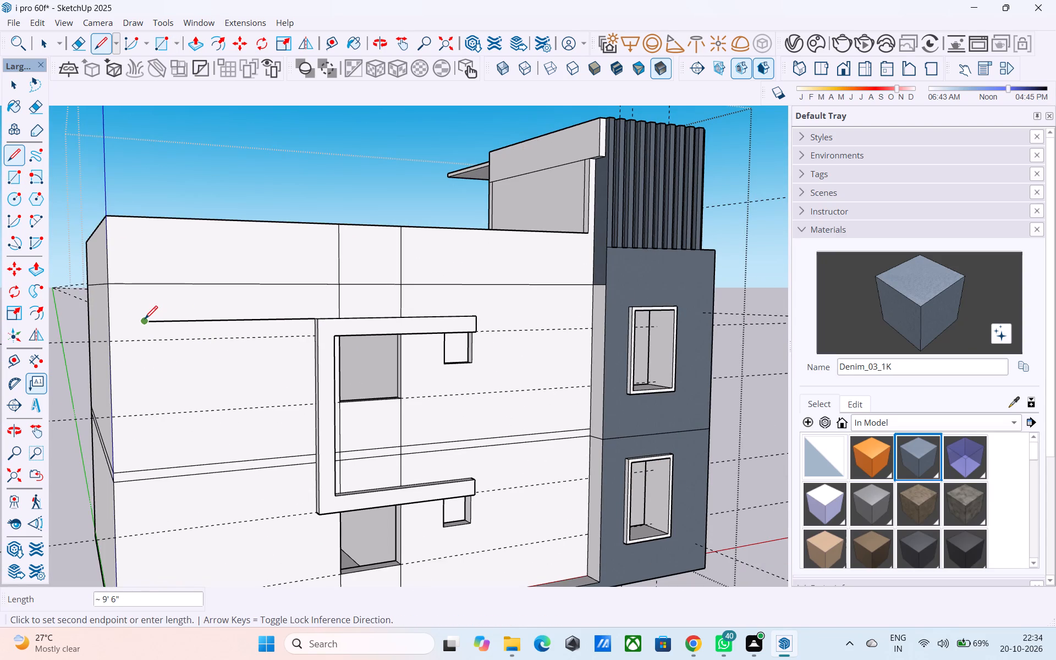
Draw a rectangle 7' tall and 3' wide on the side wall, starting at the horizontal line's free end.
{"action": "key", "text": "r"}
{"action": "left_click", "coordinate": [145, 320]}
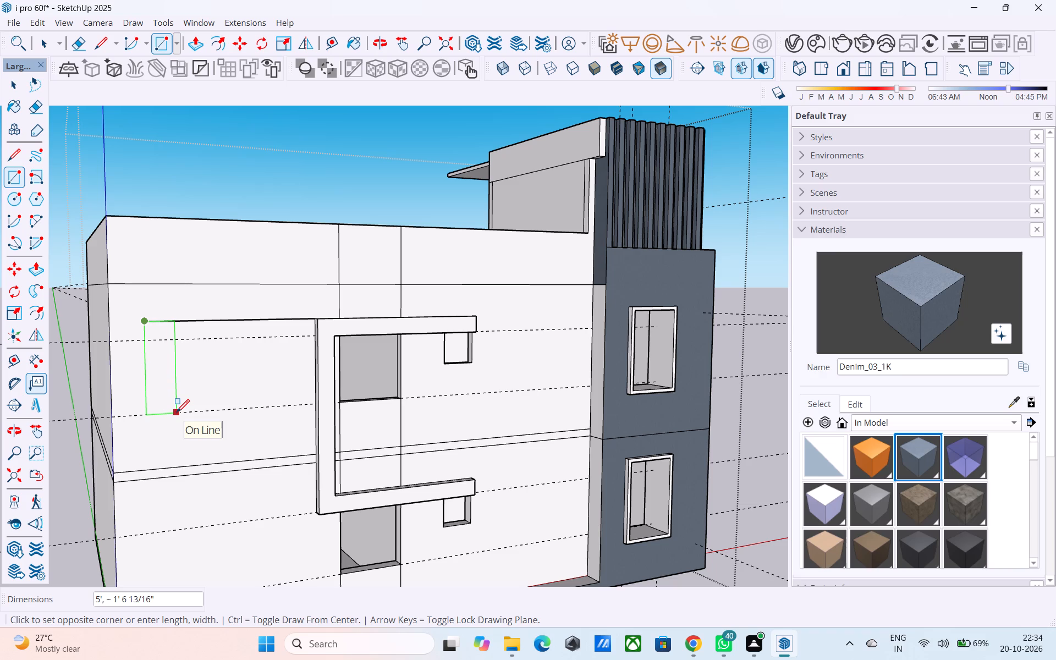
{"action": "type", "text": "3'"}
{"action": "key", "text": "Return"}
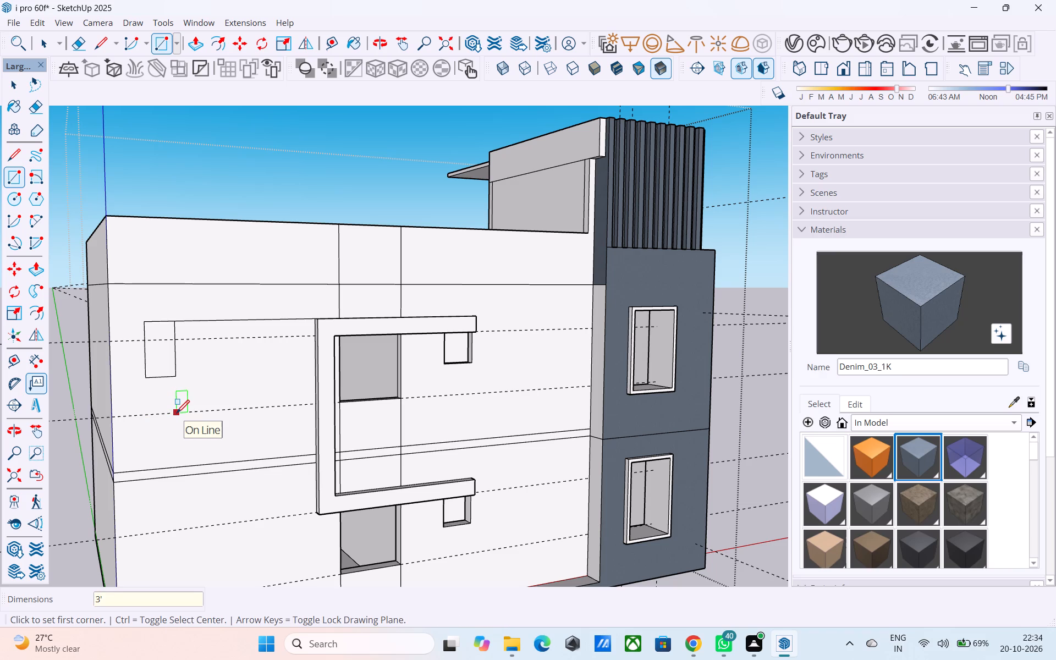
{"action": "type", "text": "3'"}
{"action": "key", "text": "comma"}
{"action": "type", "text": "7'"}
{"action": "key", "text": "Return"}
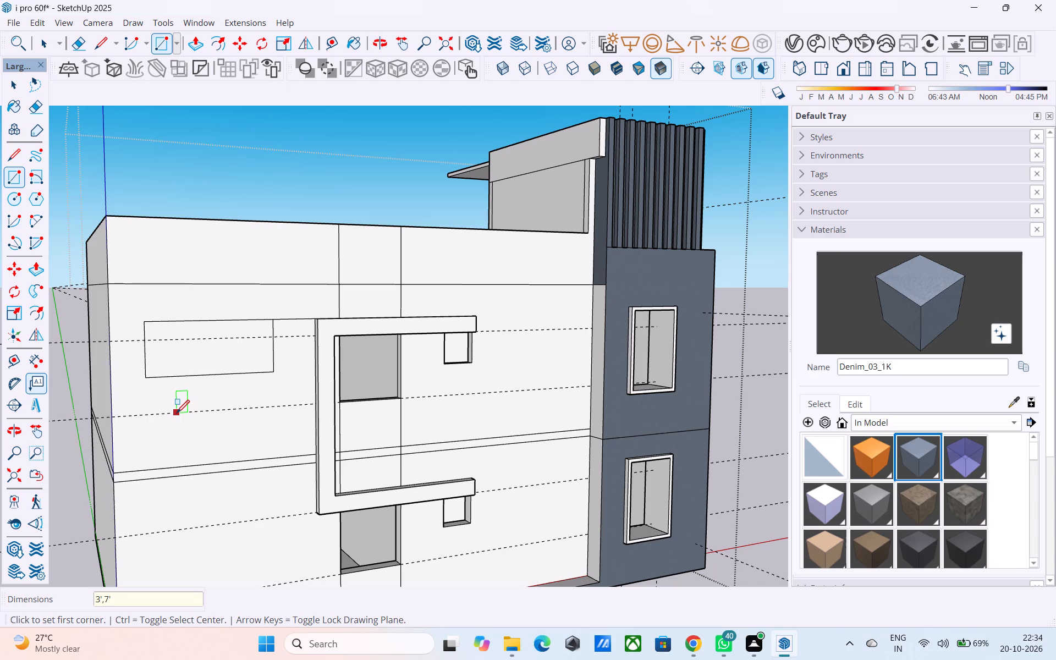
{"action": "type", "text": "7',"}
{"action": "type", "text": "3'"}
{"action": "key", "text": "Return"}
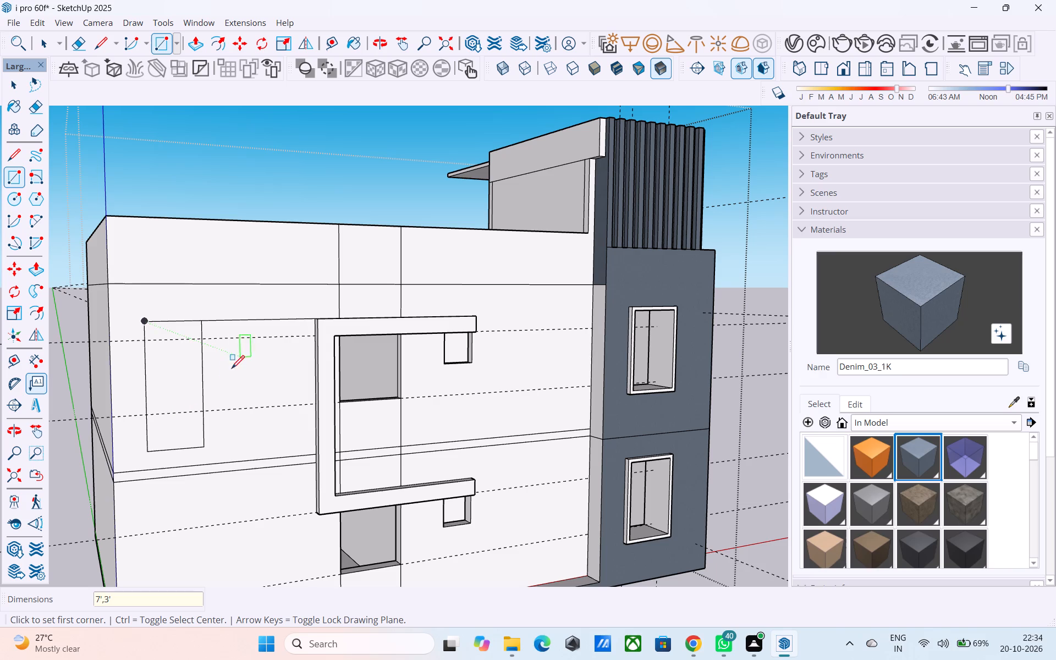
Extend the rectangle's two sides 1' down to the upper floor-level line and erase its original bottom edge.
{"action": "key", "text": "l"}
{"action": "scroll", "coordinate": [213, 431], "scroll_direction": "up", "scroll_amount": 5}
{"action": "left_click", "coordinate": [200, 455]}
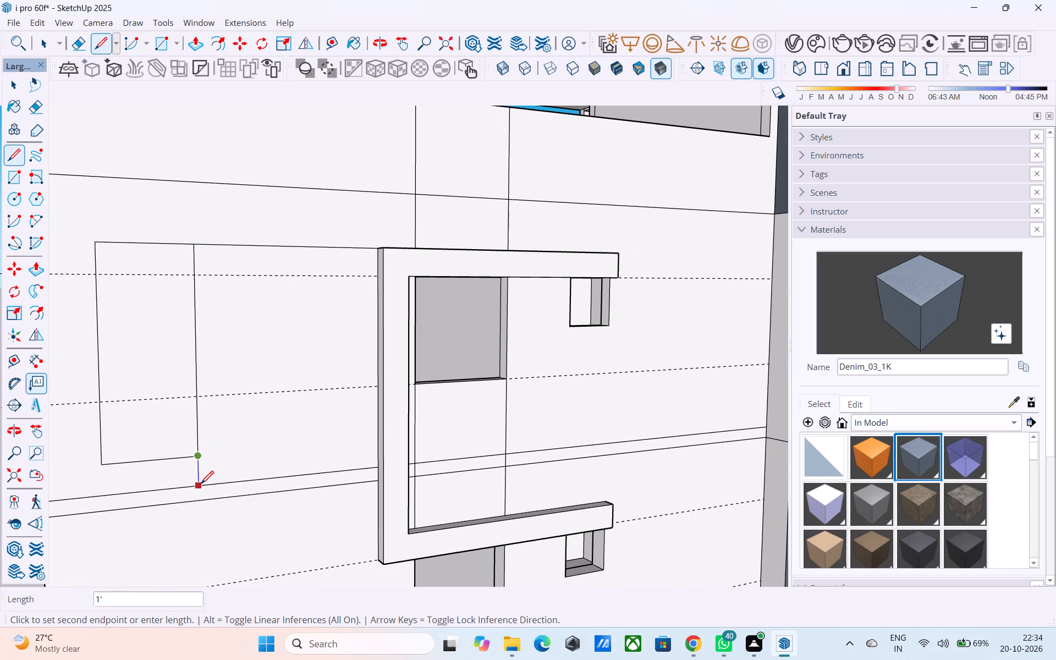
{"action": "left_click", "coordinate": [201, 485]}
{"action": "left_click", "coordinate": [101, 467]}
{"action": "left_click", "coordinate": [101, 492]}
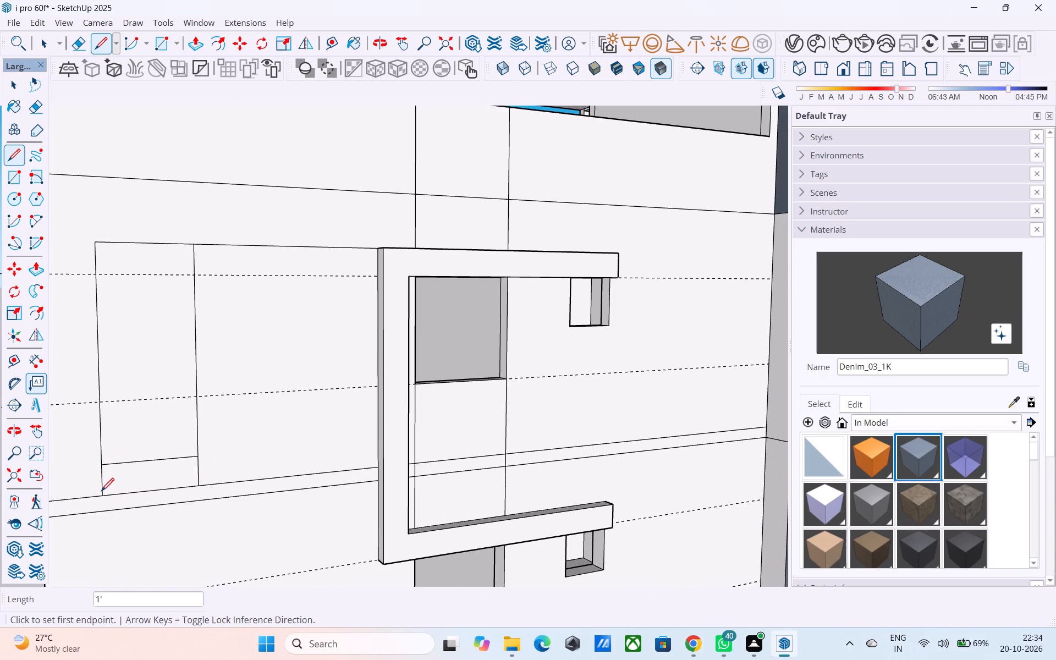
{"action": "key", "text": "e"}
{"action": "left_click_drag", "start_coordinate": [150, 422], "coordinate": [159, 463]}
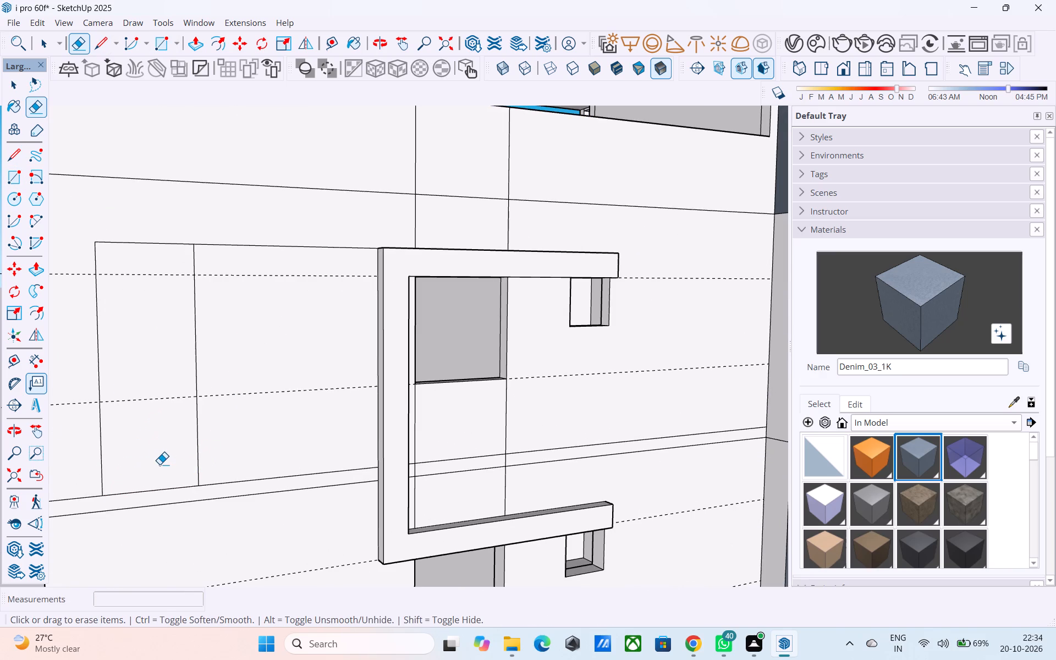
Offset the extended rectangle's outline 6" inward.
{"action": "scroll", "coordinate": [153, 448], "scroll_direction": "down", "scroll_amount": 6}
{"action": "middle_click_drag", "start_coordinate": [153, 448], "coordinate": [147, 510]}
{"action": "middle_click_drag", "start_coordinate": [130, 439], "coordinate": [107, 403]}
{"action": "scroll", "coordinate": [216, 388], "scroll_direction": "down", "scroll_amount": 2}
{"action": "scroll", "coordinate": [158, 404], "scroll_direction": "up", "scroll_amount": 1}
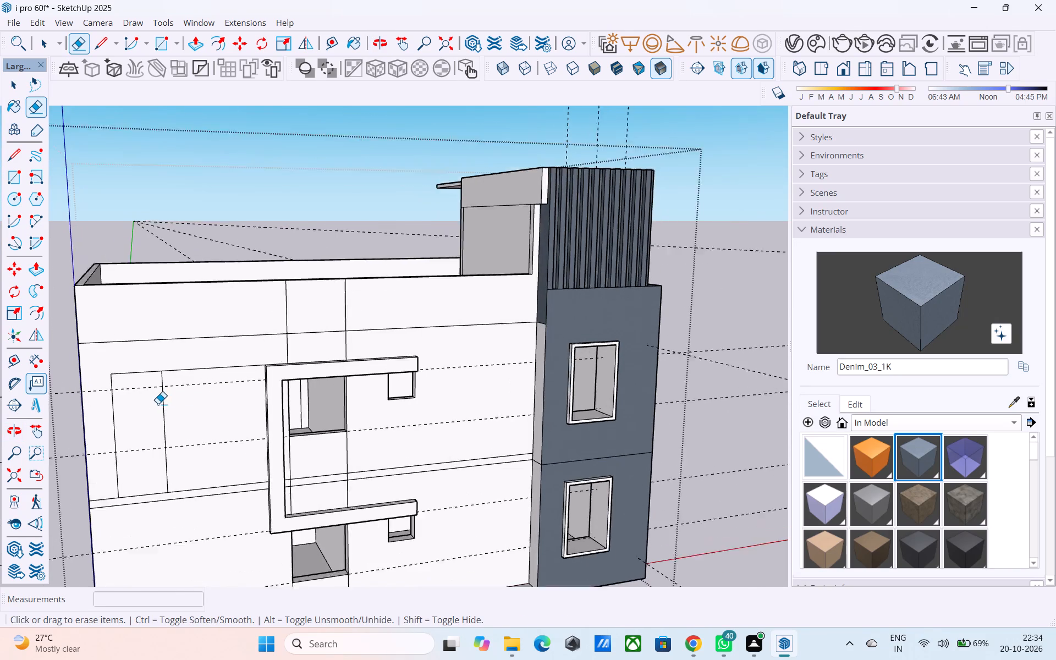
{"action": "scroll", "coordinate": [158, 404], "scroll_direction": "up", "scroll_amount": 2}
{"action": "key", "text": "space"}
{"action": "left_click", "coordinate": [150, 402]}
{"action": "key", "text": "f"}
{"action": "left_click", "coordinate": [150, 402]}
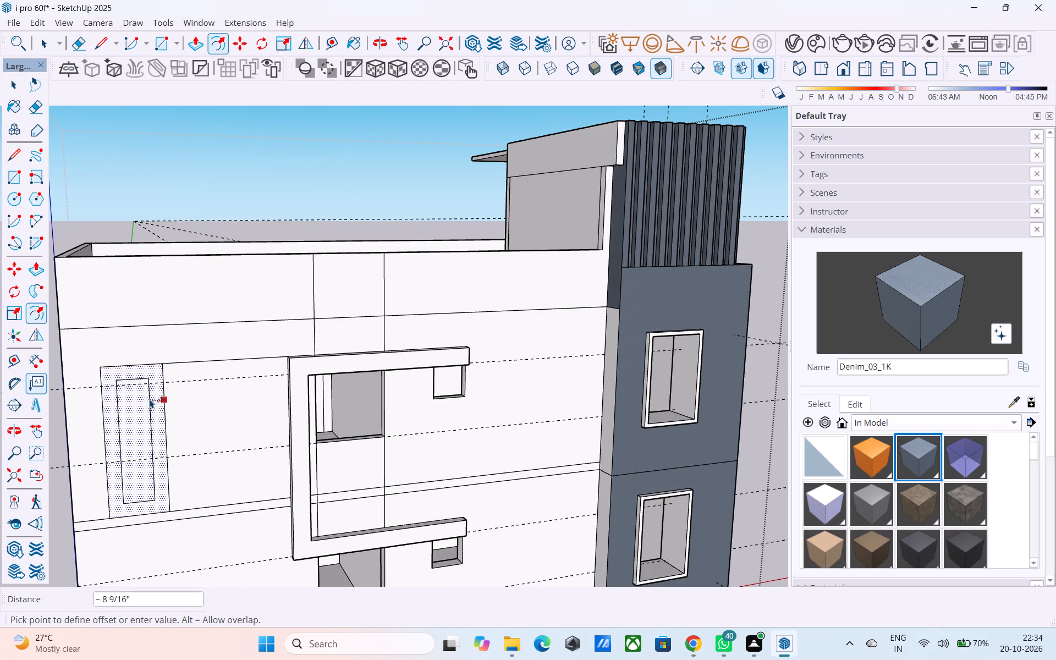
{"action": "type", "text": "6'"}
{"action": "key", "text": "Return"}
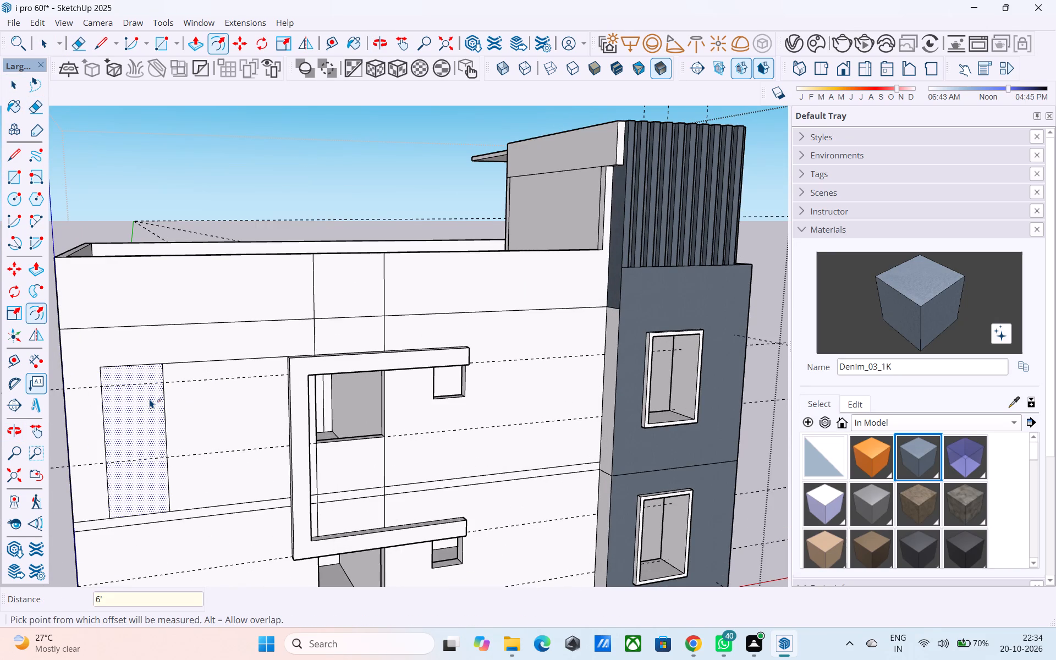
{"action": "type", "text": "4\""}
{"action": "key", "text": "Return"}
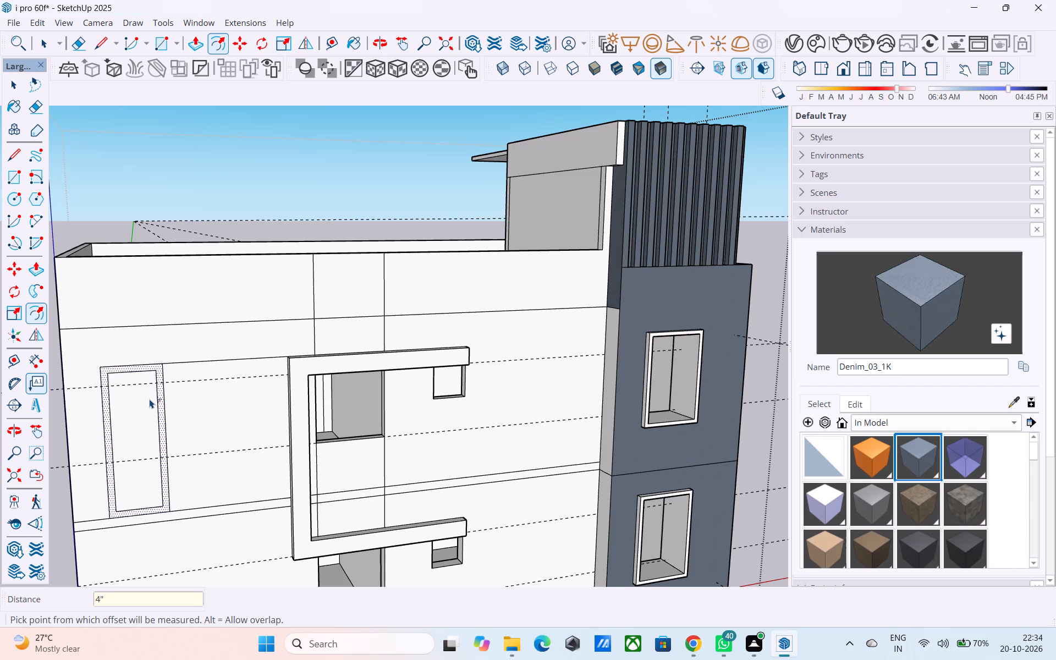
{"action": "type", "text": "6\""}
{"action": "key", "text": "Return"}
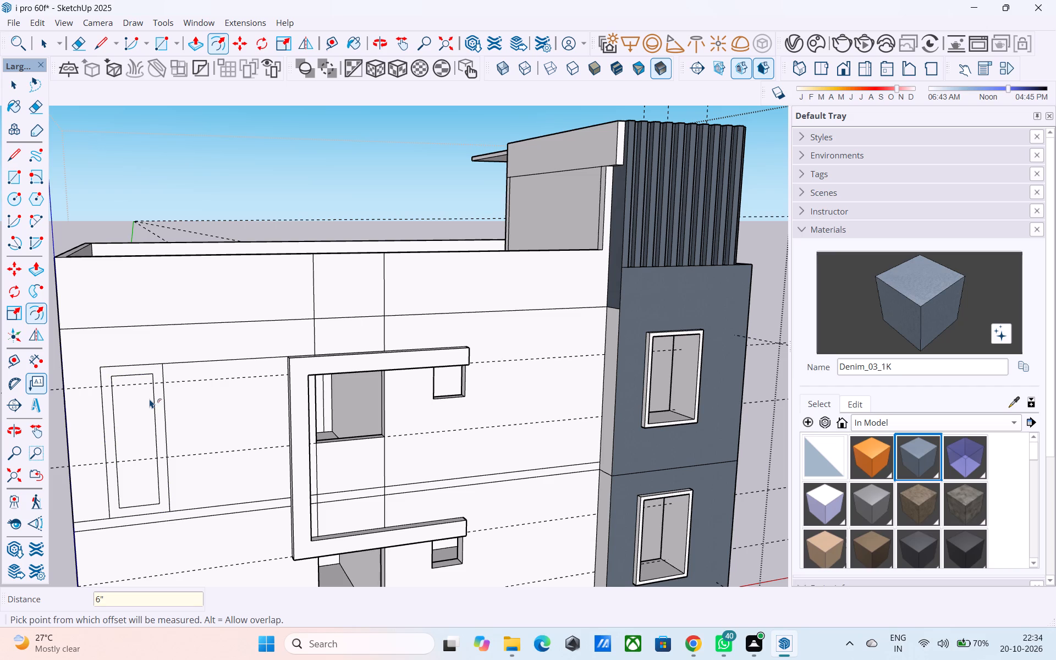
Draw two 2' horizontal lines across the inner rectangle along the upper and lower dashed window guides.
{"action": "key", "text": "l"}
{"action": "scroll", "coordinate": [131, 390], "scroll_direction": "up", "scroll_amount": 4}
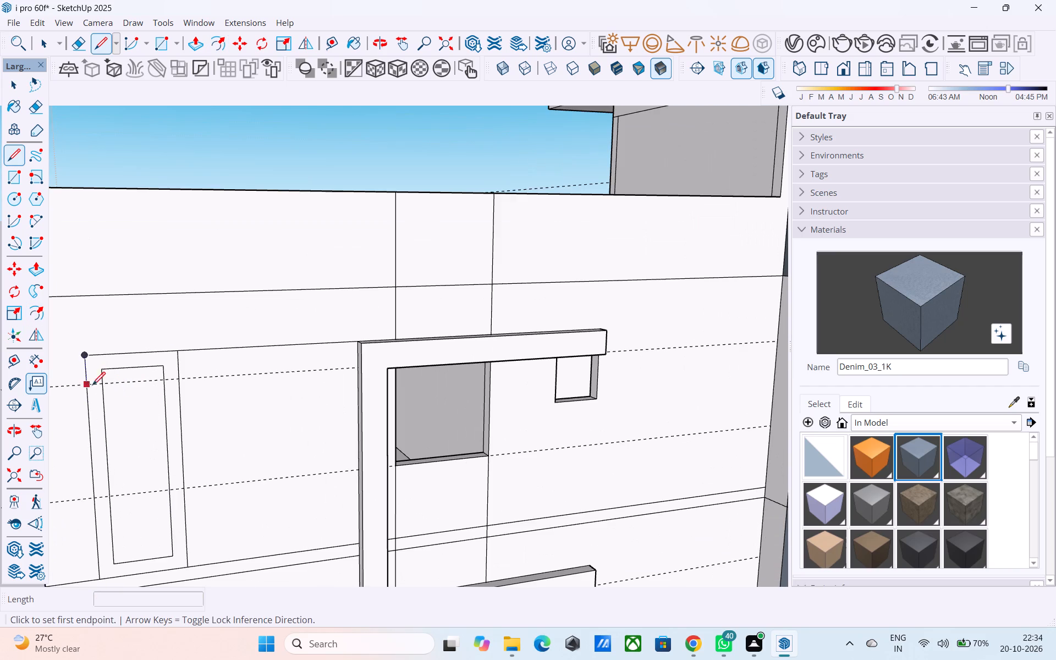
{"action": "left_click", "coordinate": [105, 387]}
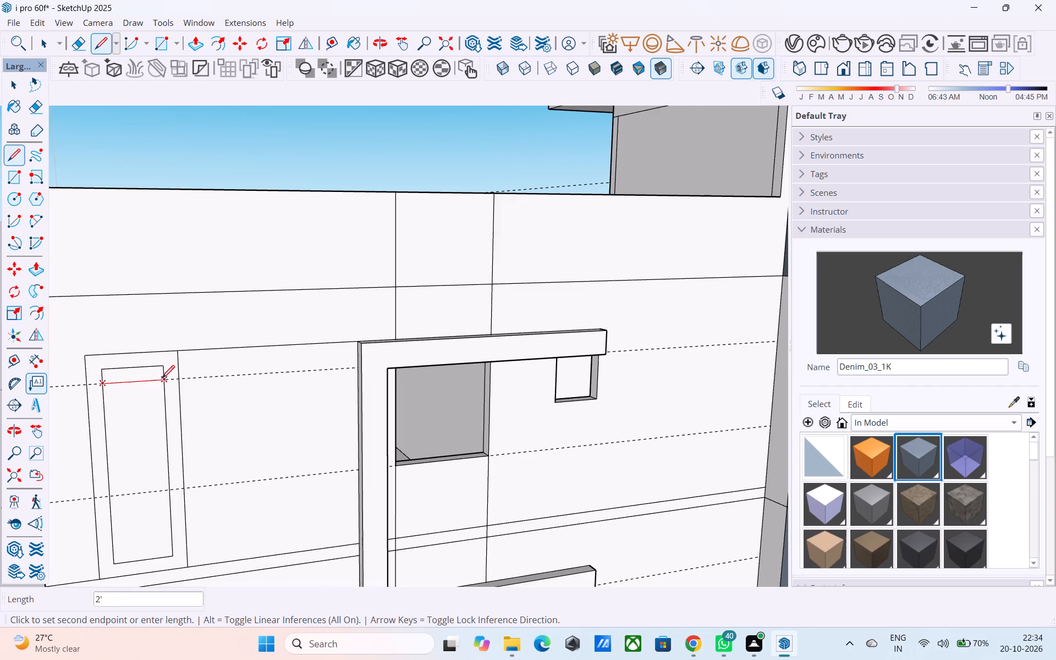
{"action": "left_click", "coordinate": [163, 380]}
{"action": "left_click", "coordinate": [109, 495]}
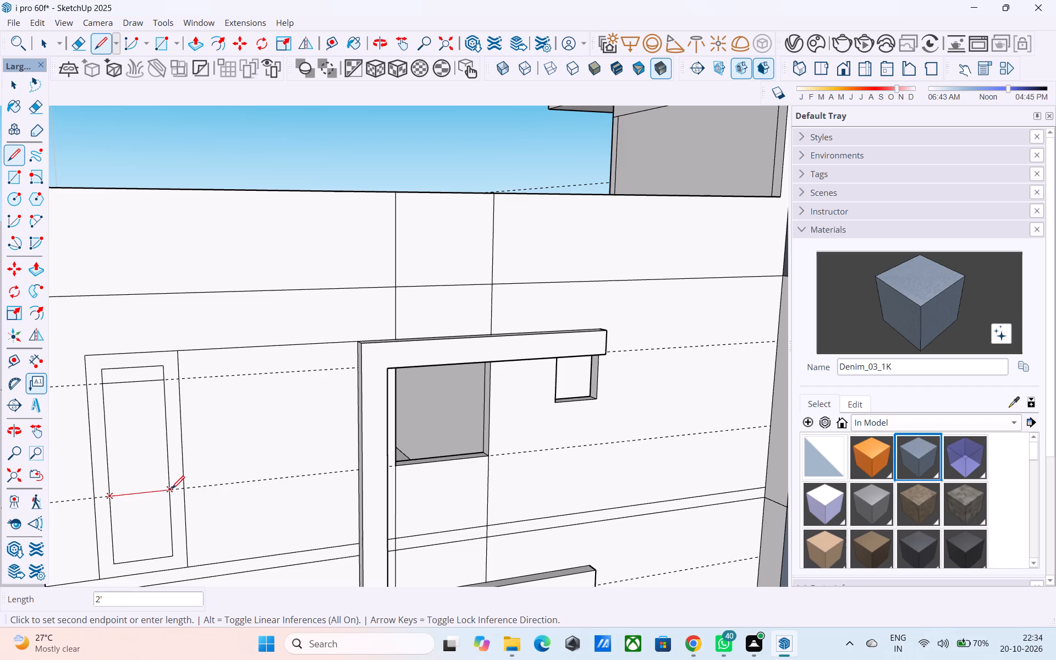
{"action": "left_click", "coordinate": [172, 490]}
Erase the inner rectangle's top edge and the short side edges above the upper guide line.
{"action": "key", "text": "e"}
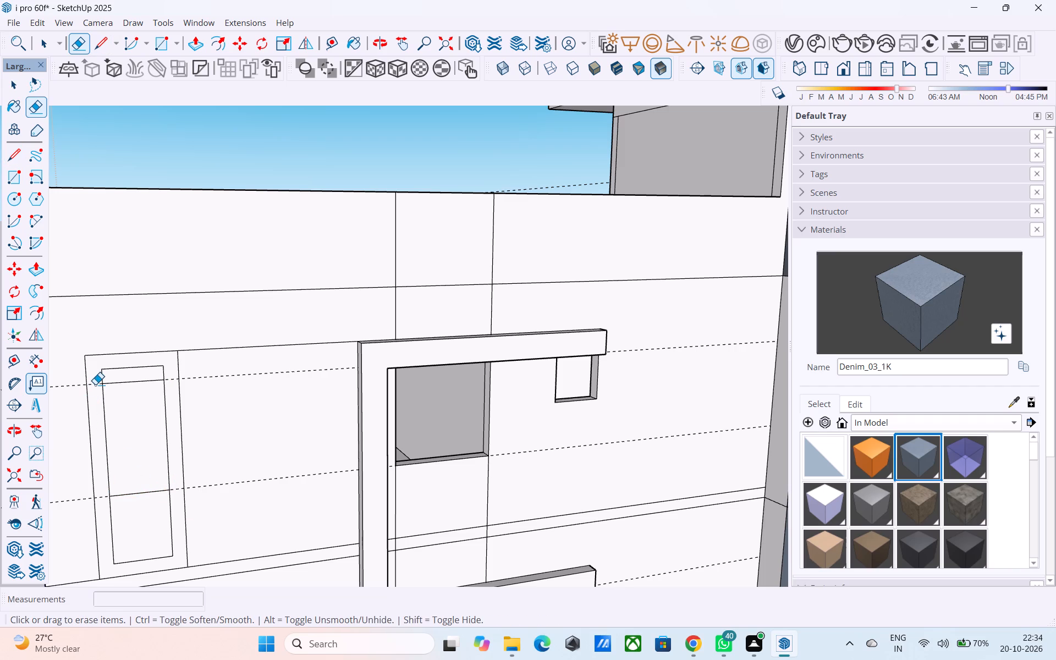
{"action": "left_click_drag", "start_coordinate": [109, 373], "coordinate": [97, 374]}
{"action": "left_click", "coordinate": [161, 365]}
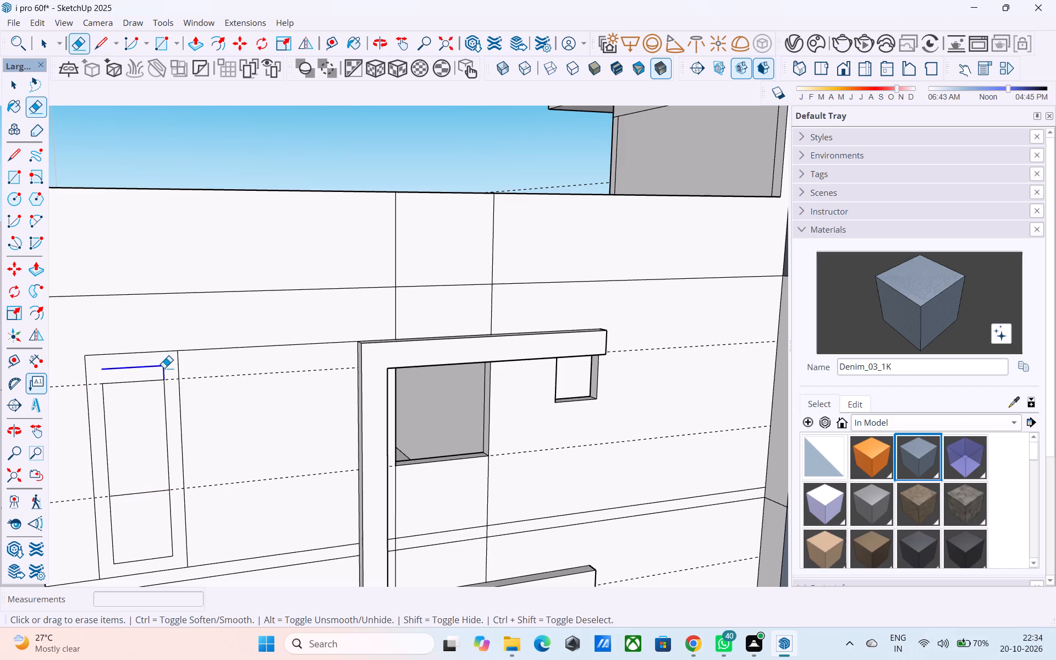
Erase the inner rectangle's bottom edge and the side edges below the lower dashed window guide.
{"action": "left_click_drag", "start_coordinate": [177, 520], "coordinate": [172, 522]}
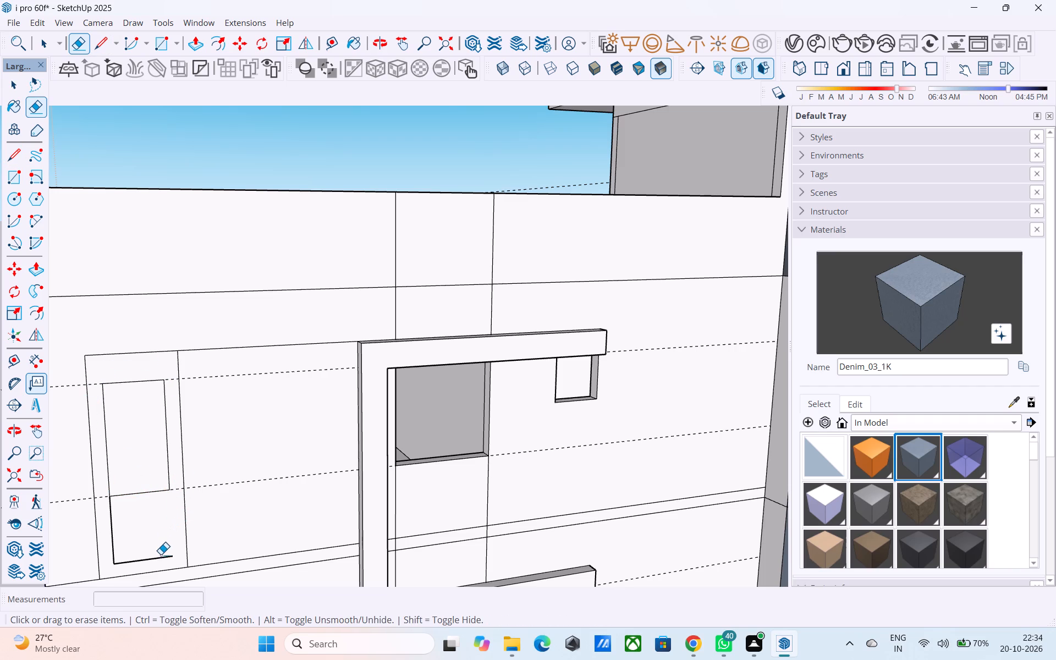
{"action": "left_click", "coordinate": [158, 557]}
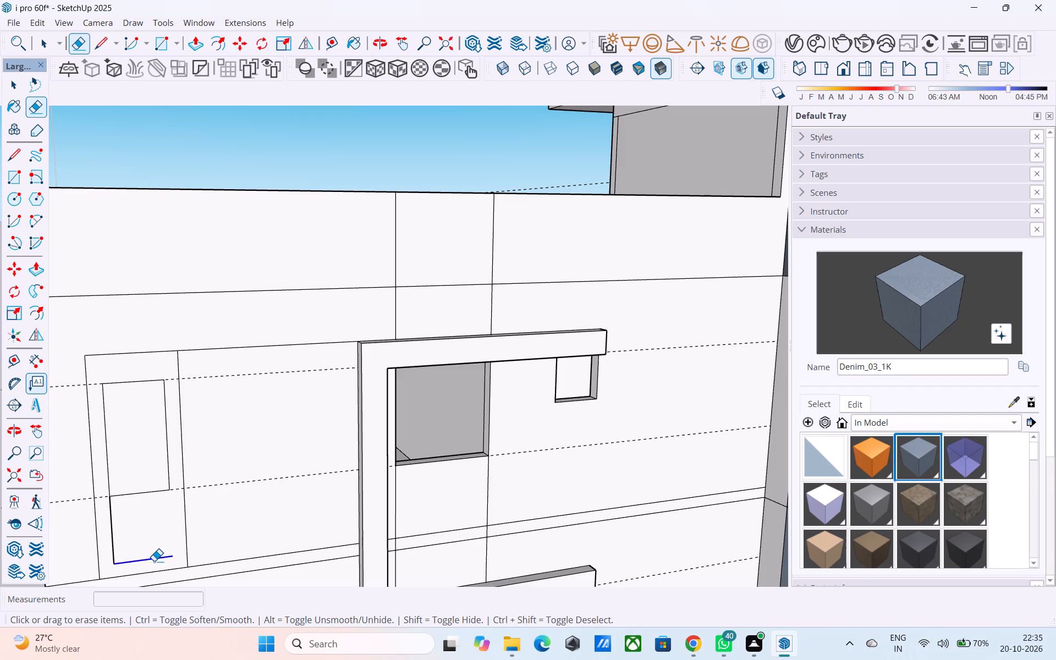
{"action": "left_click_drag", "start_coordinate": [128, 553], "coordinate": [111, 551]}
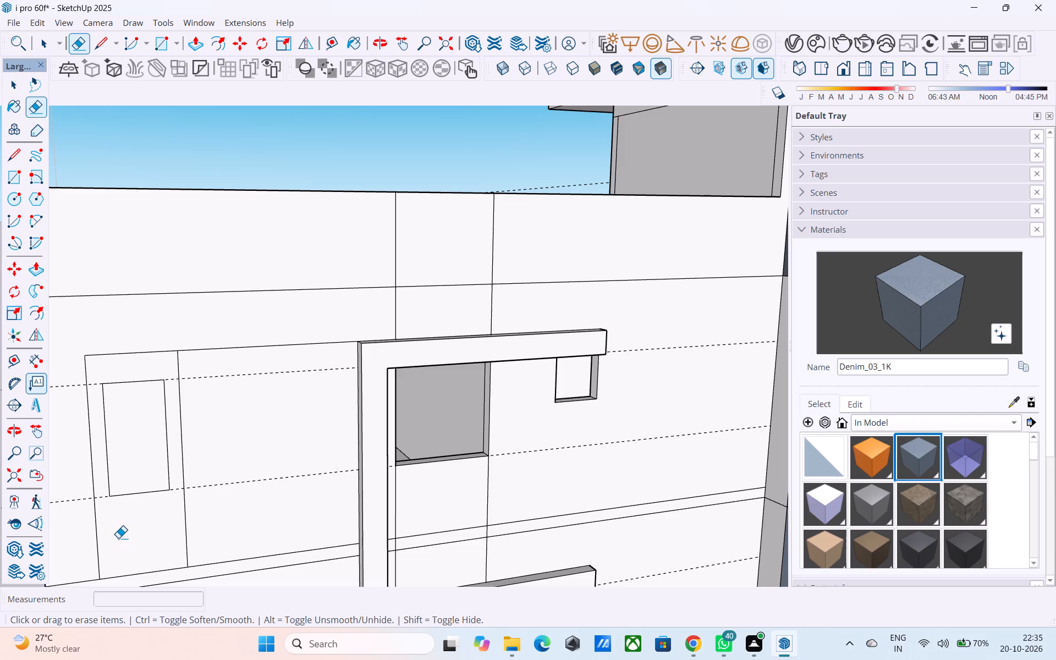
Copy the outer panel rectangle's bottom edge 6" upward.
{"action": "scroll", "coordinate": [118, 537], "scroll_direction": "down", "scroll_amount": 6}
{"action": "middle_click_drag", "start_coordinate": [118, 537], "coordinate": [127, 504]}
{"action": "scroll", "coordinate": [132, 512], "scroll_direction": "up", "scroll_amount": 4}
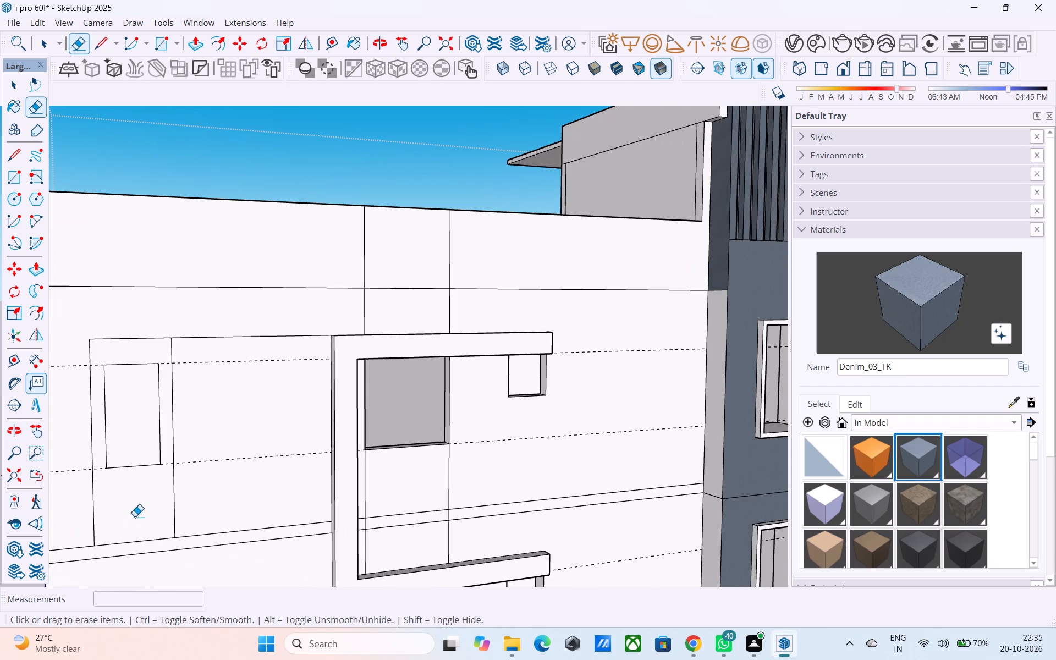
{"action": "key", "text": "space"}
{"action": "left_click", "coordinate": [137, 543]}
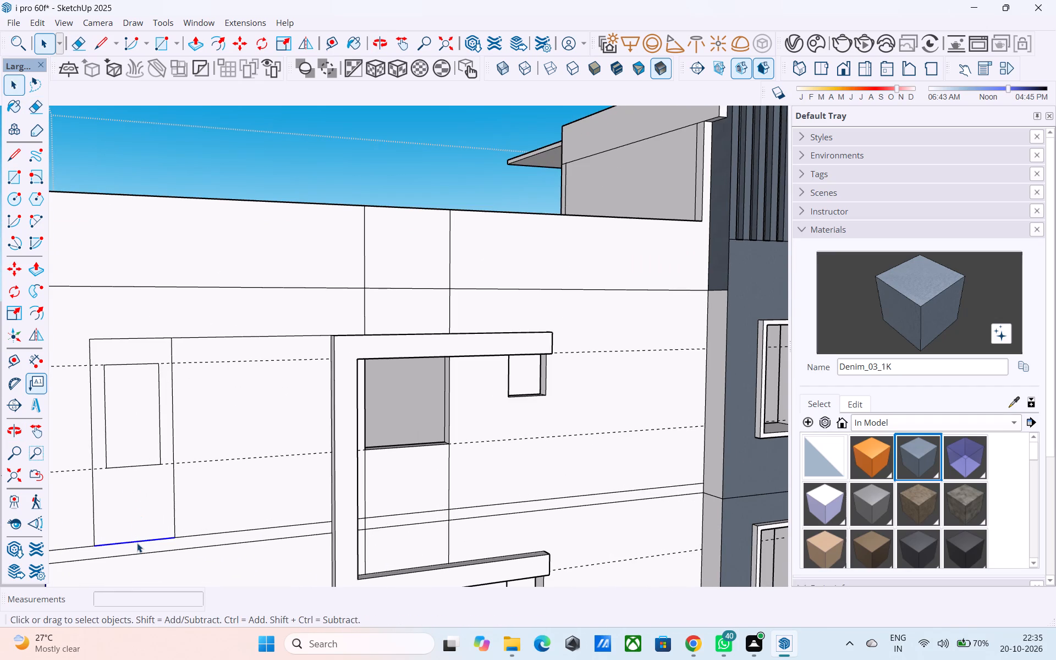
{"action": "key", "text": "m"}
{"action": "left_click", "coordinate": [177, 533]}
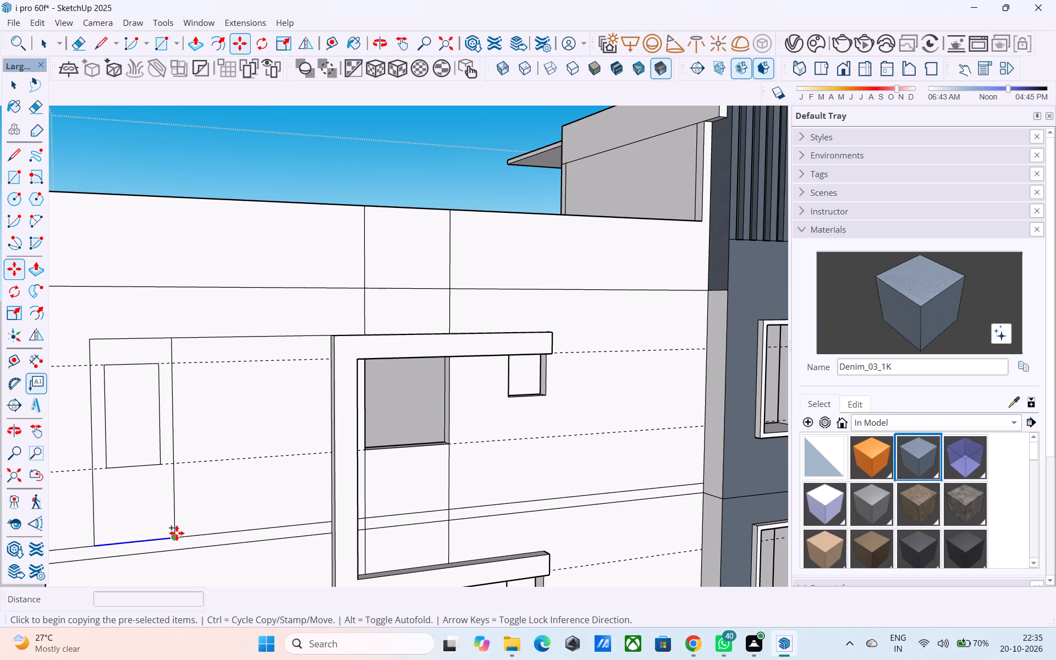
{"action": "type", "text": "6\""}
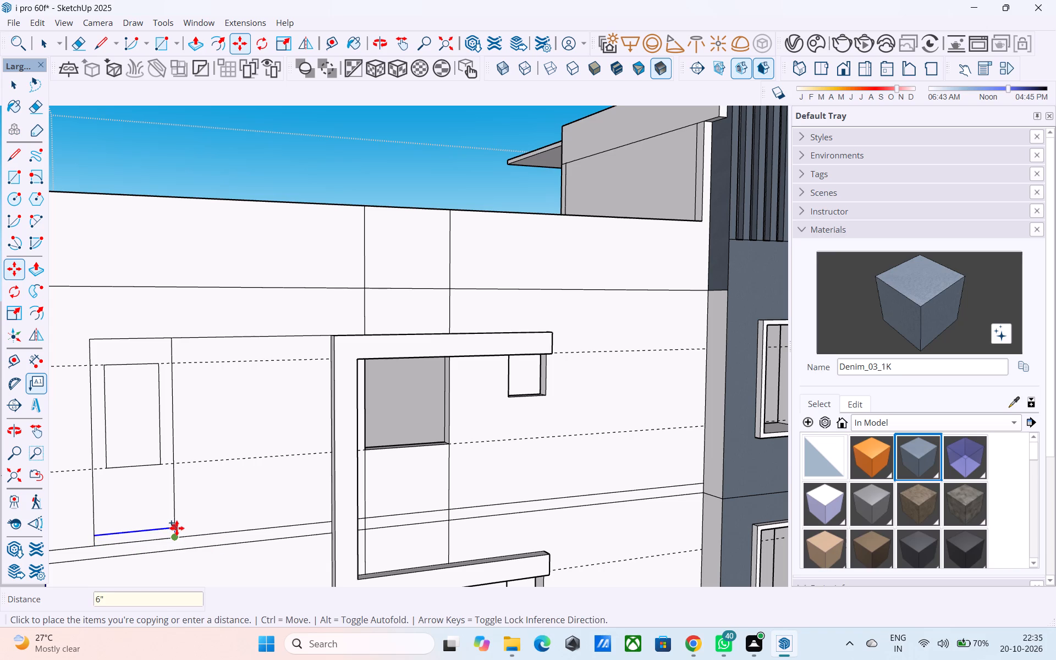
{"action": "key", "text": "Return"}
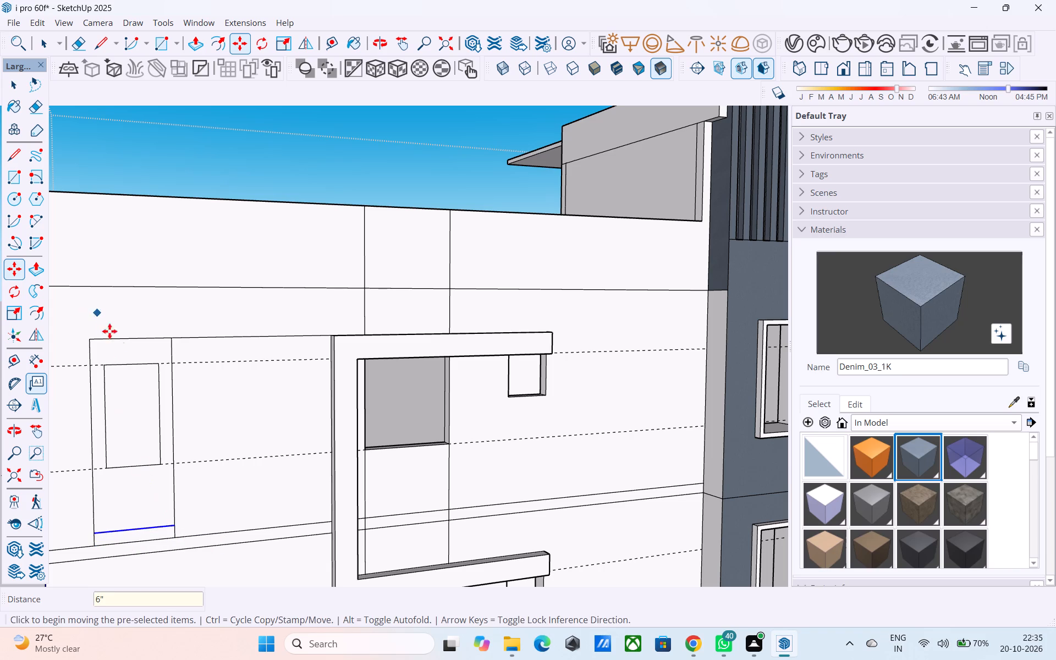
Copy the outer panel rectangle's top edge 6" downward.
{"action": "scroll", "coordinate": [122, 349], "scroll_direction": "up", "scroll_amount": 4}
{"action": "scroll", "coordinate": [125, 353], "scroll_direction": "down", "scroll_amount": 4}
{"action": "key", "text": "space"}
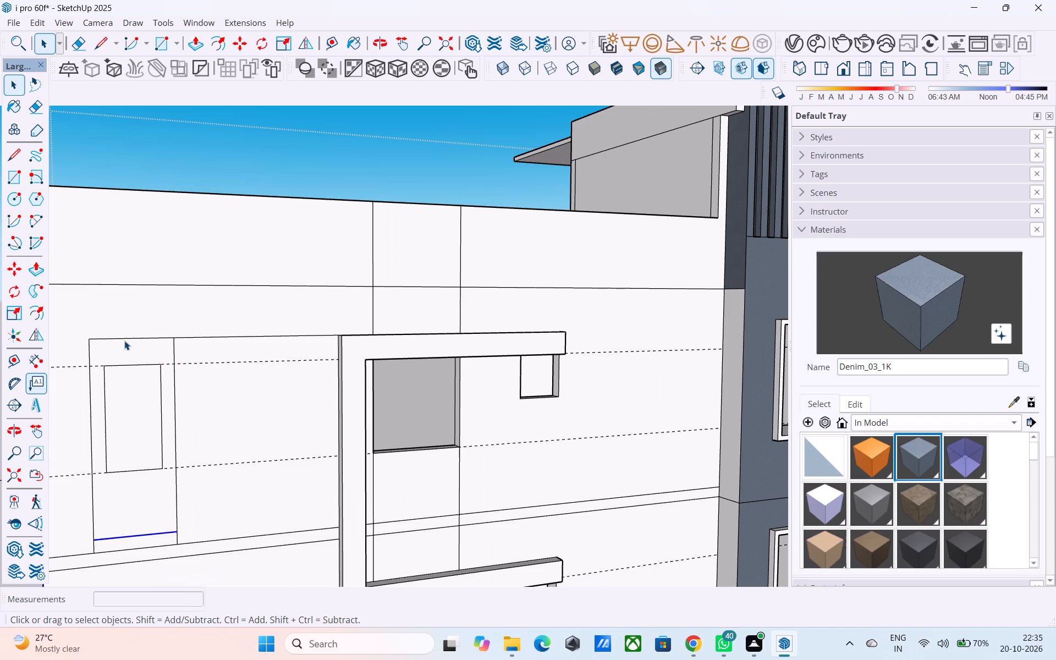
{"action": "left_click", "coordinate": [124, 339]}
{"action": "key", "text": "m"}
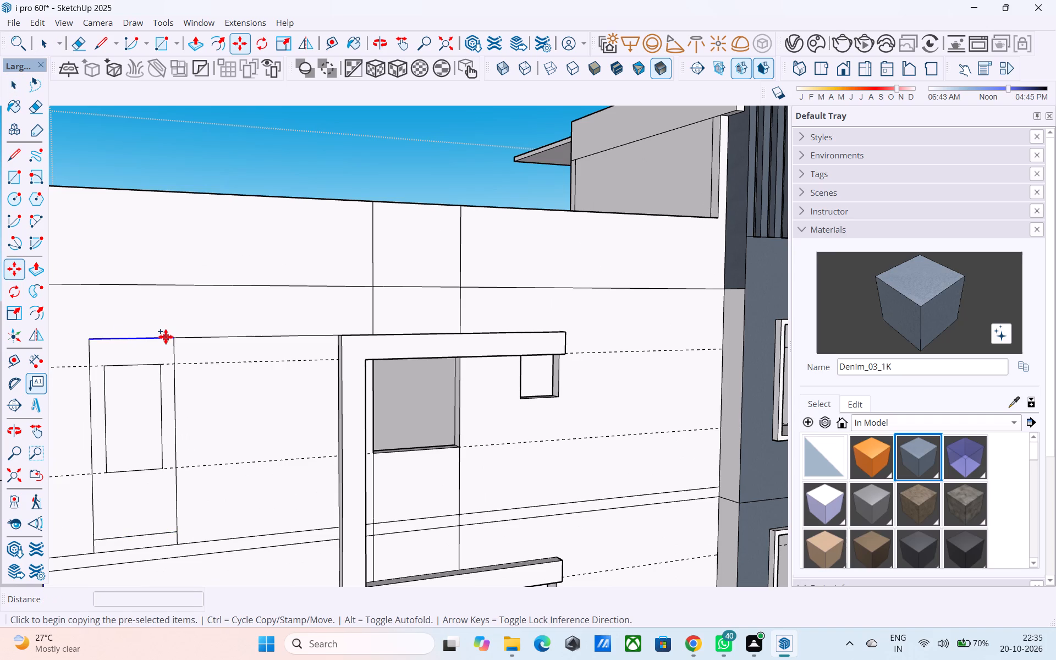
{"action": "left_click", "coordinate": [170, 338]}
{"action": "left_click", "coordinate": [174, 354]}
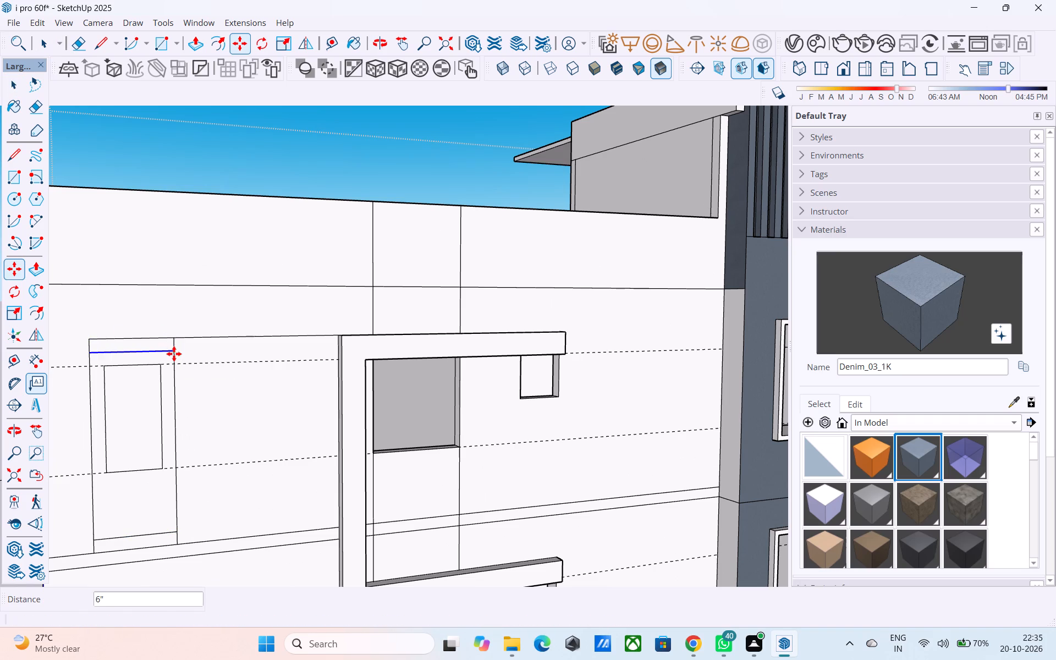
Pull the panel's top strip out 6", flush with the front of the neighbouring decorative band.
{"action": "key", "text": "space"}
{"action": "left_click", "coordinate": [167, 343]}
{"action": "key", "text": "p"}
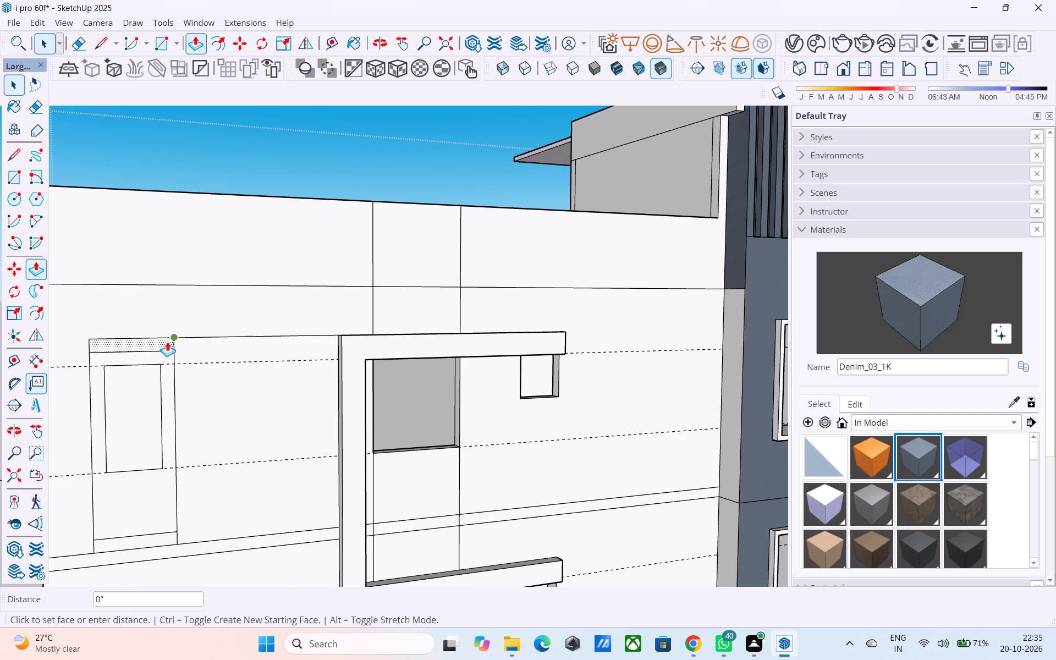
{"action": "left_click", "coordinate": [167, 342]}
{"action": "left_click", "coordinate": [345, 336]}
Pull the panel's bottom strip out by the same 6" as the top strip.
{"action": "scroll", "coordinate": [127, 507], "scroll_direction": "up", "scroll_amount": 1}
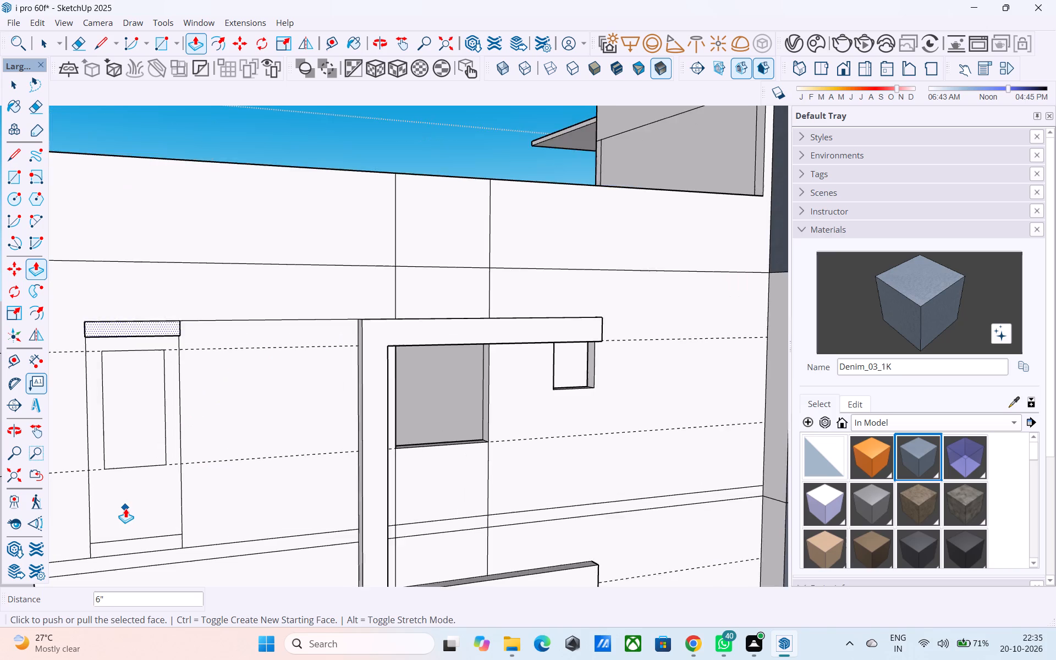
{"action": "scroll", "coordinate": [125, 508], "scroll_direction": "up", "scroll_amount": 1}
{"action": "scroll", "coordinate": [125, 506], "scroll_direction": "down", "scroll_amount": 6}
{"action": "scroll", "coordinate": [126, 508], "scroll_direction": "up", "scroll_amount": 5}
{"action": "scroll", "coordinate": [126, 509], "scroll_direction": "down", "scroll_amount": 5}
{"action": "key", "text": "space"}
{"action": "scroll", "coordinate": [129, 515], "scroll_direction": "up", "scroll_amount": 3}
{"action": "left_click", "coordinate": [136, 544]}
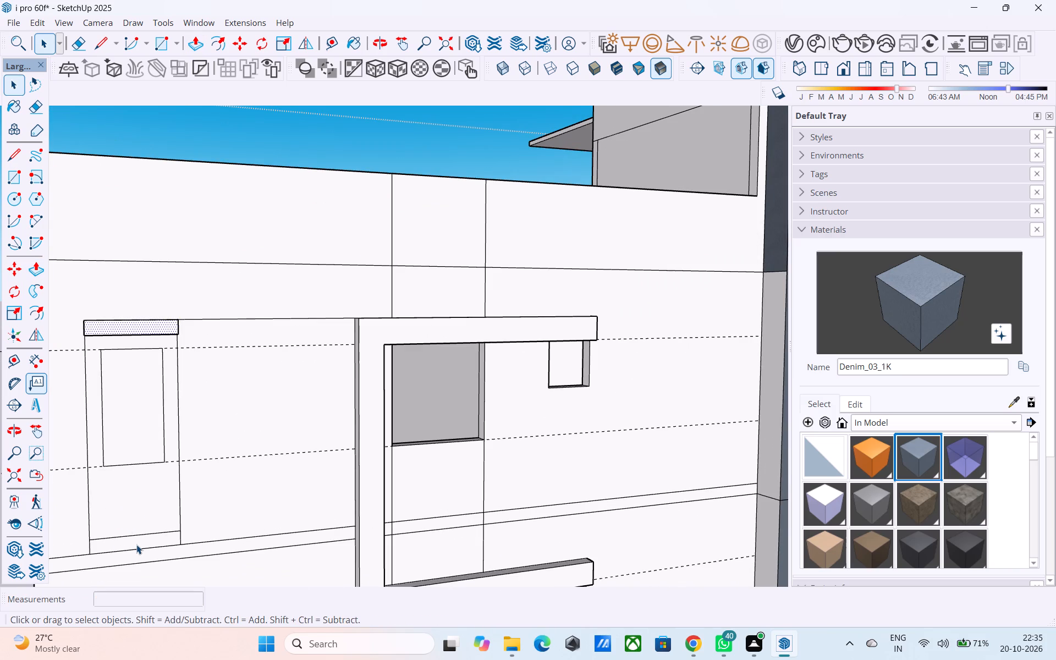
{"action": "key", "text": "p"}
{"action": "double_click", "coordinate": [136, 542]}
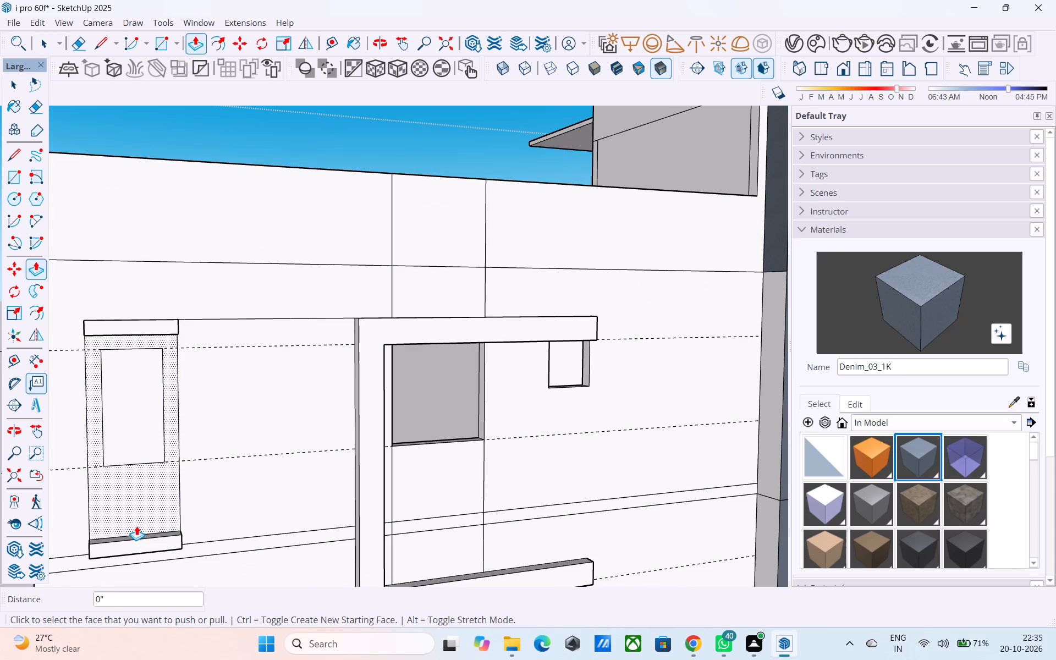
Push the panel's inner rectangle 6" inward to cut the upper window opening.
{"action": "scroll", "coordinate": [243, 493], "scroll_direction": "down", "scroll_amount": 4}
{"action": "middle_click_drag", "start_coordinate": [246, 489], "coordinate": [234, 506]}
{"action": "scroll", "coordinate": [137, 462], "scroll_direction": "up", "scroll_amount": 2}
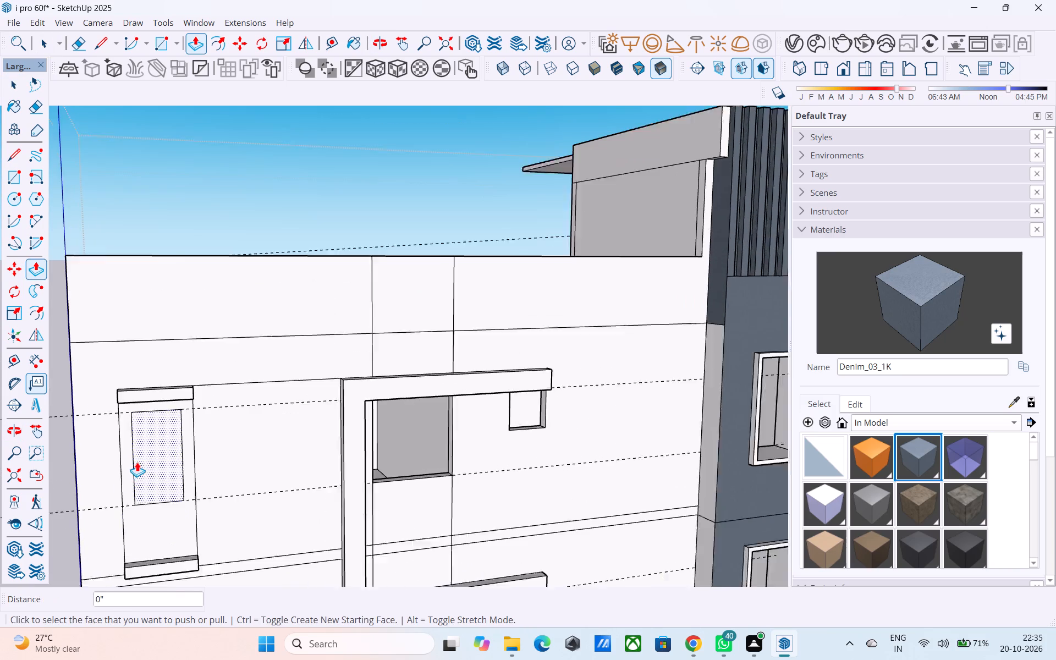
{"action": "scroll", "coordinate": [137, 462], "scroll_direction": "up", "scroll_amount": 1}
{"action": "left_click", "coordinate": [144, 461]}
{"action": "left_click", "coordinate": [163, 428]}
Save the model.
{"action": "scroll", "coordinate": [166, 425], "scroll_direction": "down", "scroll_amount": 5}
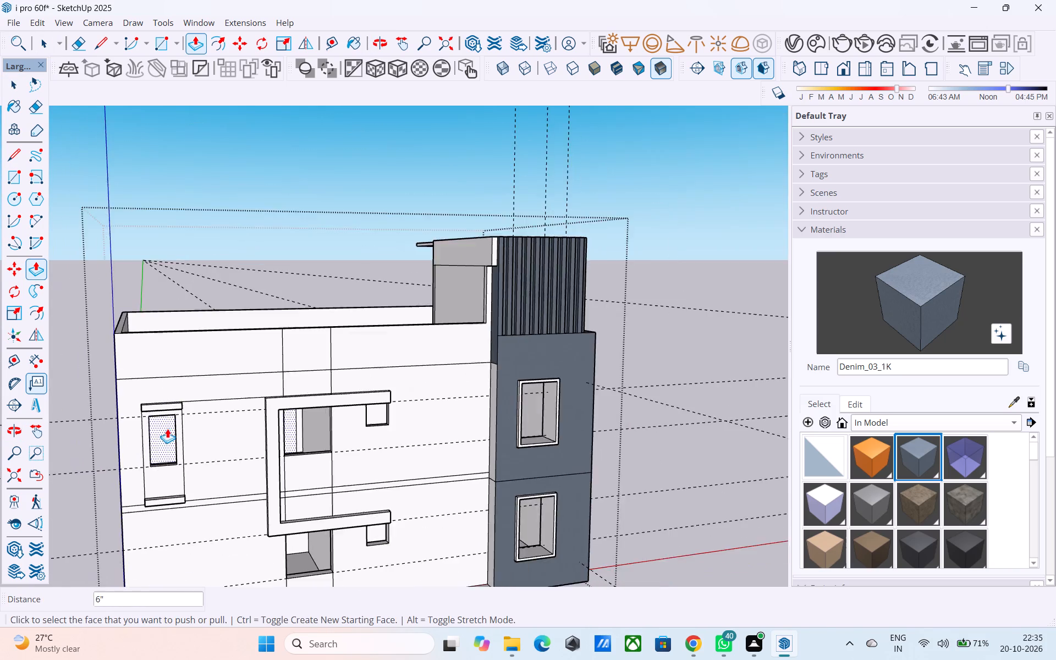
{"action": "scroll", "coordinate": [167, 428], "scroll_direction": "down", "scroll_amount": 4}
{"action": "middle_click_drag", "start_coordinate": [204, 435], "coordinate": [191, 433]}
{"action": "key", "text": "ctrl+s"}
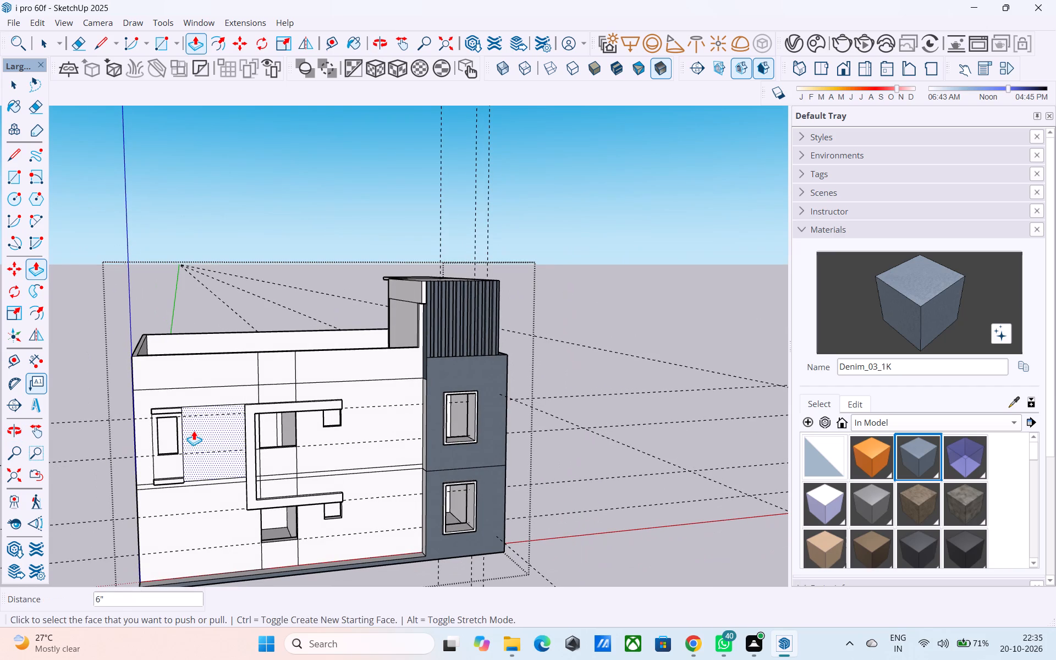
Examine the side wall's decorative band and window openings from below.
{"action": "scroll", "coordinate": [194, 431], "scroll_direction": "down", "scroll_amount": 2}
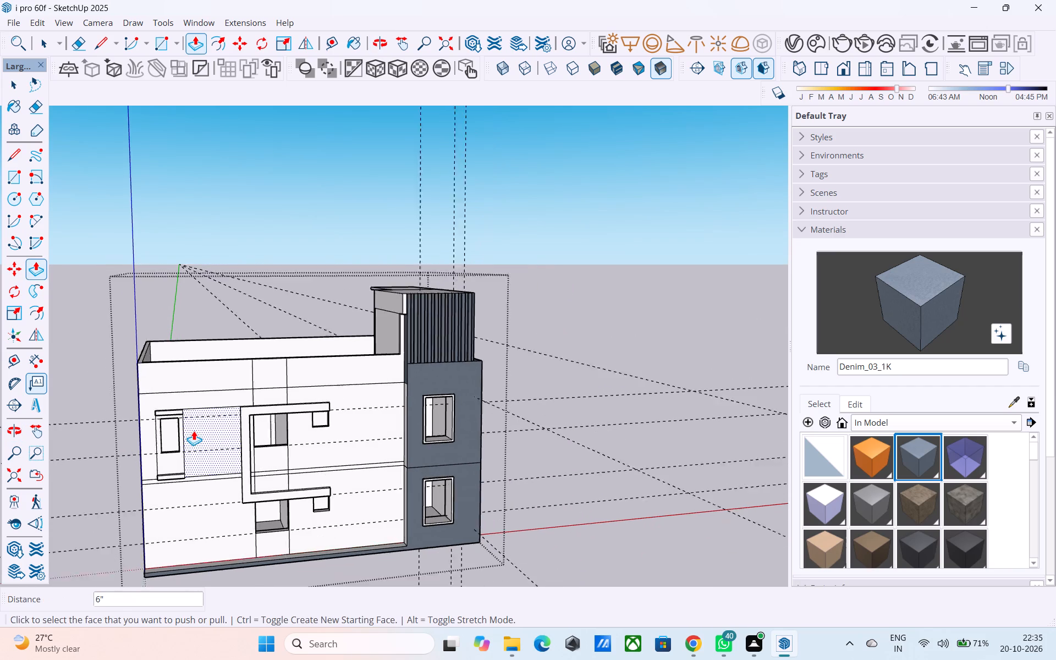
{"action": "scroll", "coordinate": [194, 431], "scroll_direction": "down", "scroll_amount": 3}
{"action": "middle_click_drag", "start_coordinate": [197, 405], "coordinate": [221, 296]}
{"action": "scroll", "coordinate": [240, 427], "scroll_direction": "up", "scroll_amount": 6}
{"action": "middle_click_drag", "start_coordinate": [236, 433], "coordinate": [304, 336]}
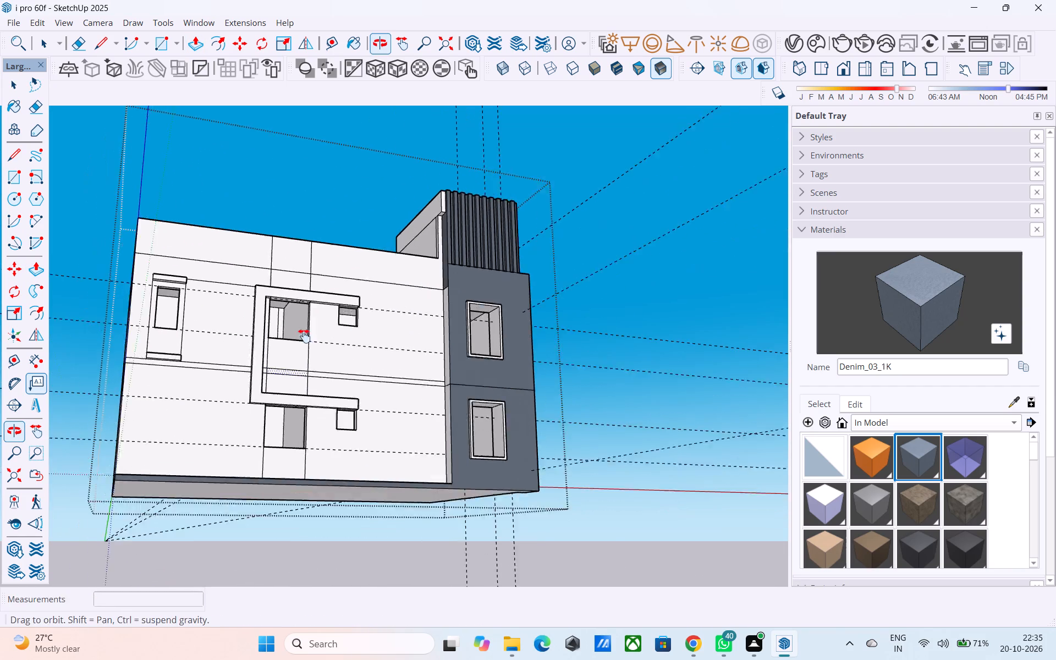
{"action": "middle_click_drag", "start_coordinate": [304, 336], "coordinate": [305, 336]}
{"action": "scroll", "coordinate": [310, 358], "scroll_direction": "up", "scroll_amount": 11}
{"action": "scroll", "coordinate": [312, 365], "scroll_direction": "down", "scroll_amount": 4}
{"action": "middle_click_drag", "start_coordinate": [312, 365], "coordinate": [356, 369]}
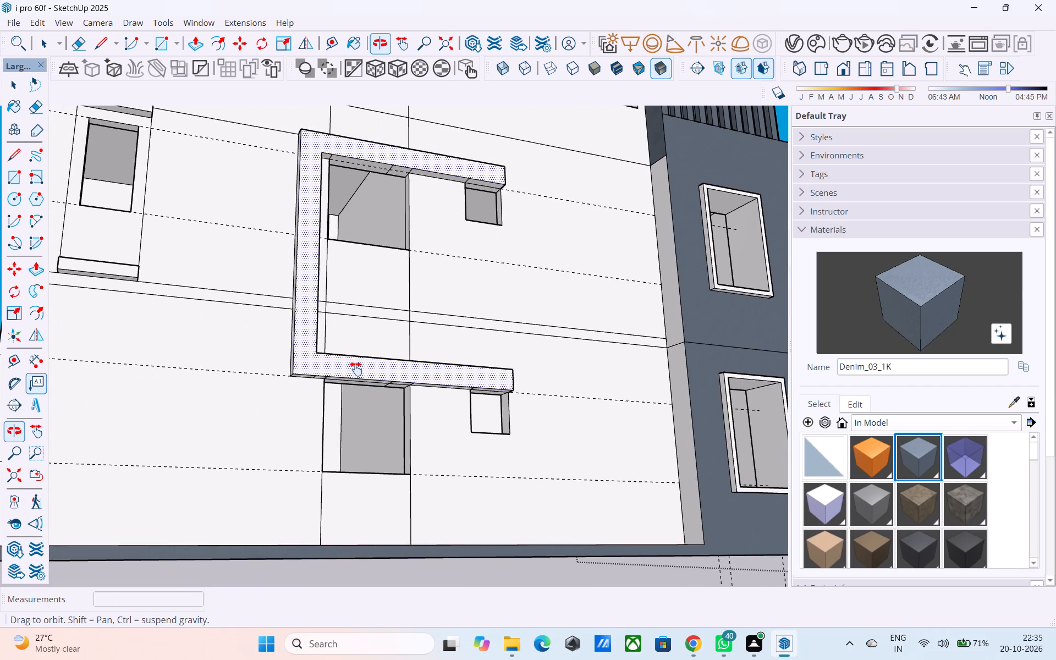
{"action": "middle_click_drag", "start_coordinate": [356, 369], "coordinate": [395, 362]}
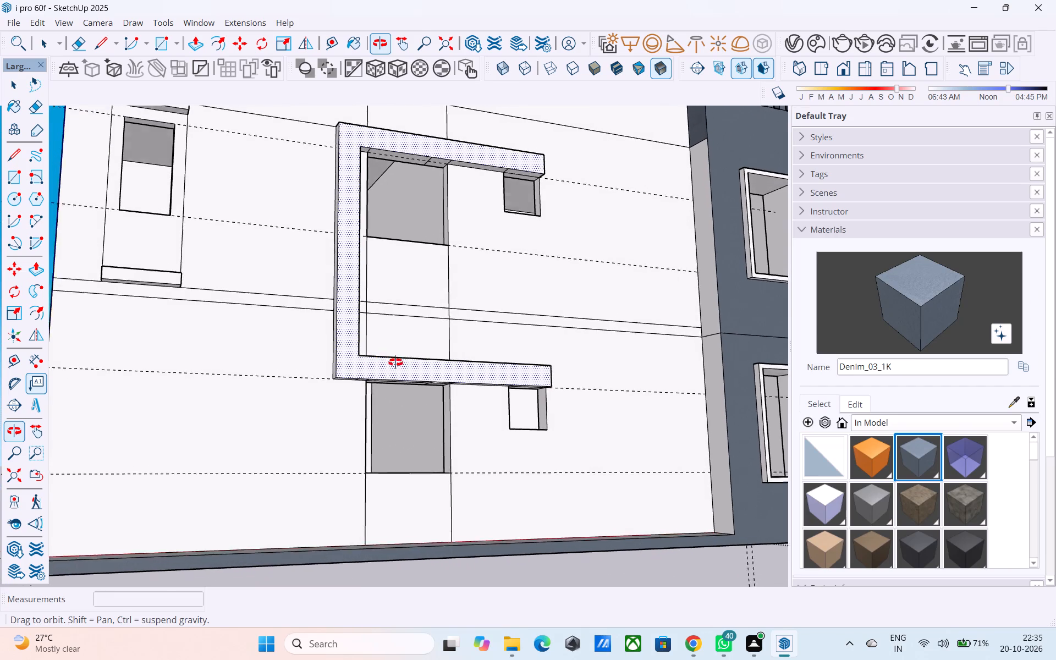
{"action": "middle_click_drag", "start_coordinate": [395, 362], "coordinate": [394, 375]}
{"action": "middle_click_drag", "start_coordinate": [378, 394], "coordinate": [371, 344], "text": "shift"}
{"action": "scroll", "coordinate": [368, 344], "scroll_direction": "up", "scroll_amount": 4}
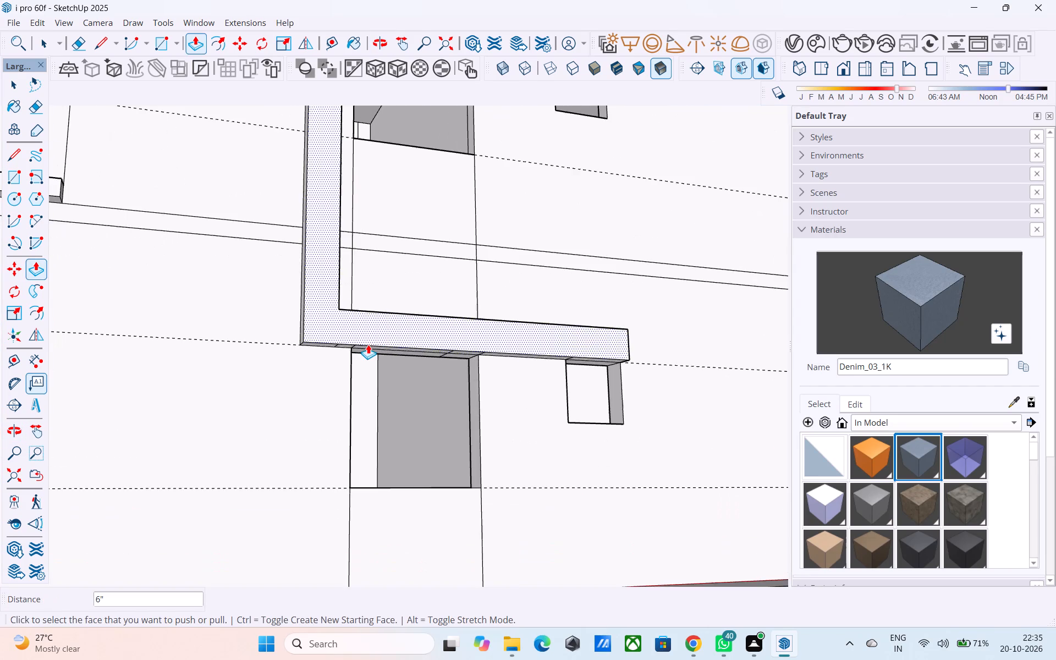
{"action": "key", "text": "space"}
Draw a 3' 6" vertical line from the panel's outer bottom corner down to the lower floor's upper window guide.
{"action": "scroll", "coordinate": [367, 344], "scroll_direction": "down", "scroll_amount": 5}
{"action": "middle_click_drag", "start_coordinate": [184, 359], "coordinate": [213, 386]}
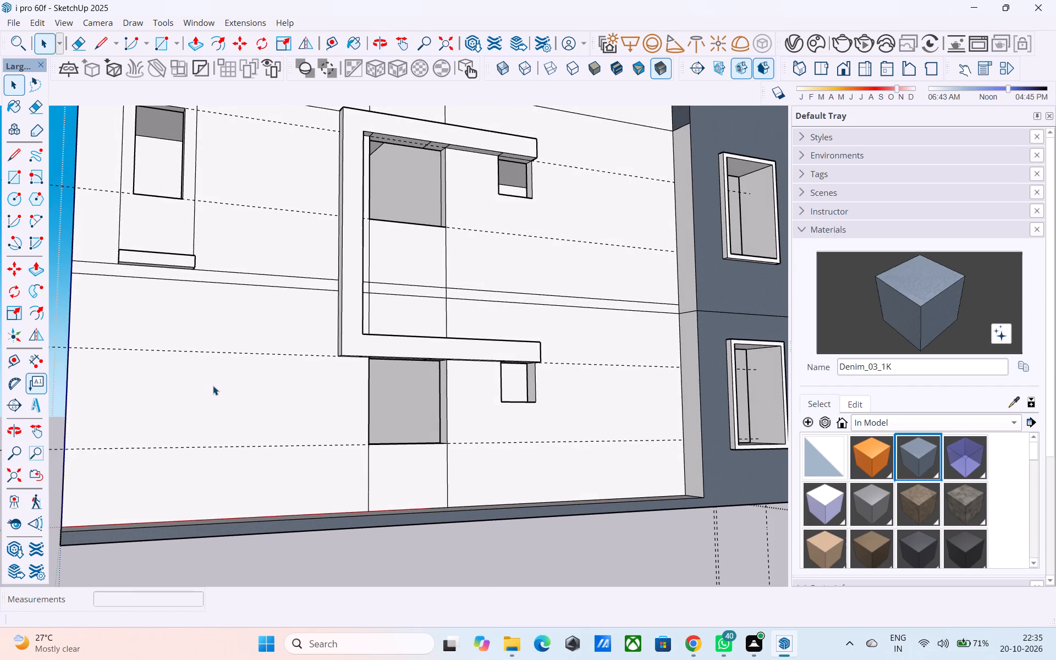
{"action": "key", "text": "l"}
{"action": "scroll", "coordinate": [119, 274], "scroll_direction": "up", "scroll_amount": 9}
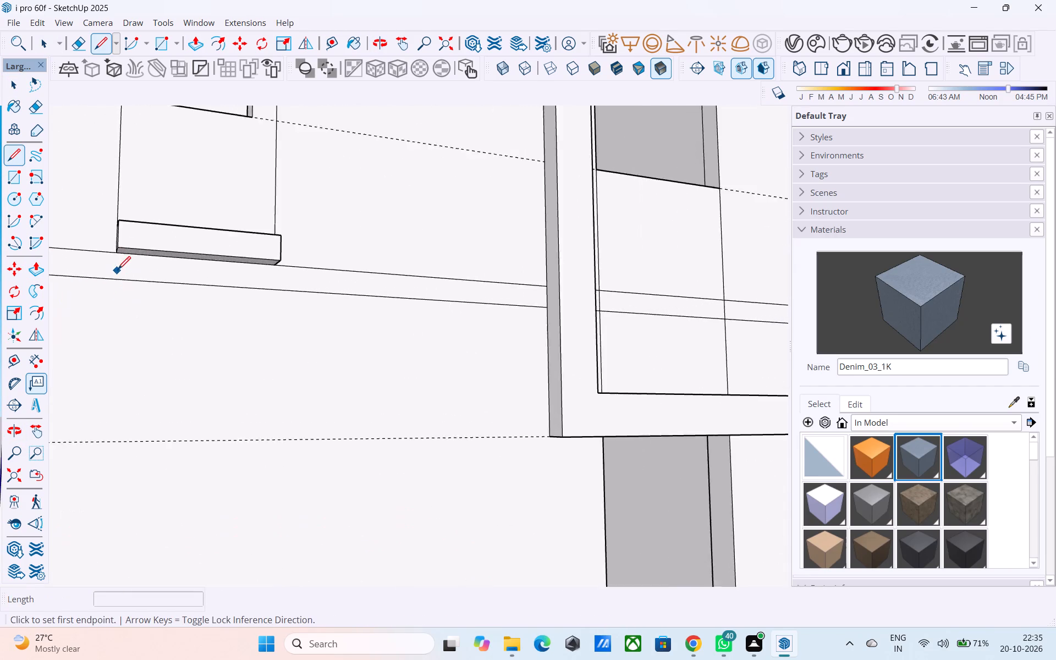
{"action": "scroll", "coordinate": [118, 271], "scroll_direction": "up", "scroll_amount": 3}
{"action": "left_click", "coordinate": [116, 245]}
{"action": "scroll", "coordinate": [116, 245], "scroll_direction": "down", "scroll_amount": 6}
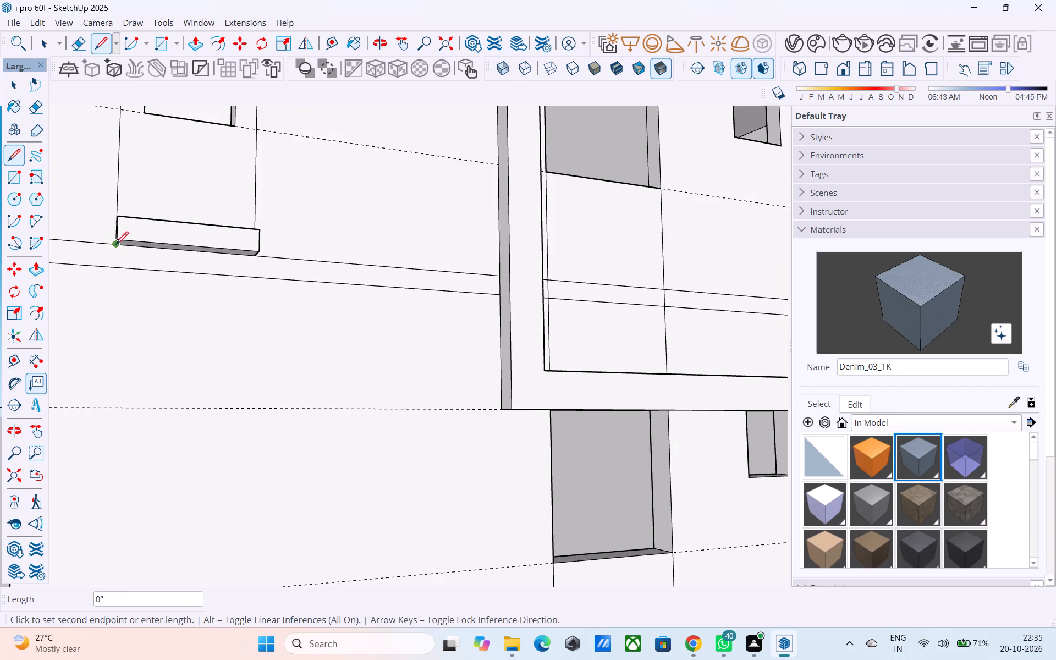
{"action": "scroll", "coordinate": [114, 247], "scroll_direction": "down", "scroll_amount": 6}
{"action": "scroll", "coordinate": [107, 344], "scroll_direction": "down", "scroll_amount": 1}
{"action": "middle_click_drag", "start_coordinate": [107, 345], "coordinate": [201, 334], "text": "shift"}
{"action": "scroll", "coordinate": [201, 334], "scroll_direction": "up", "scroll_amount": 4}
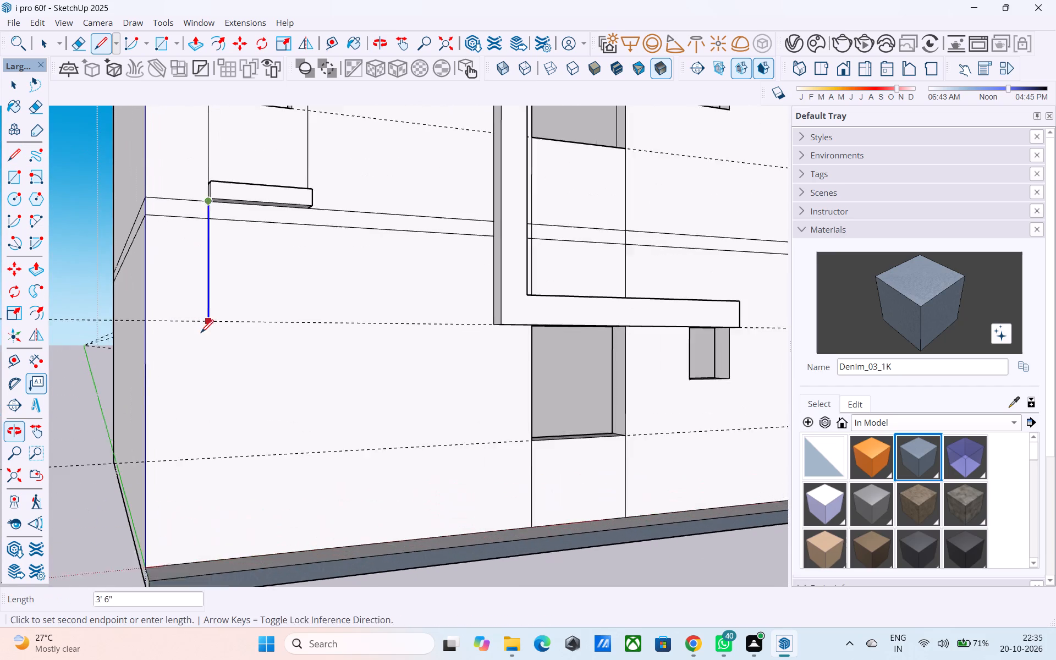
{"action": "left_click", "coordinate": [207, 321]}
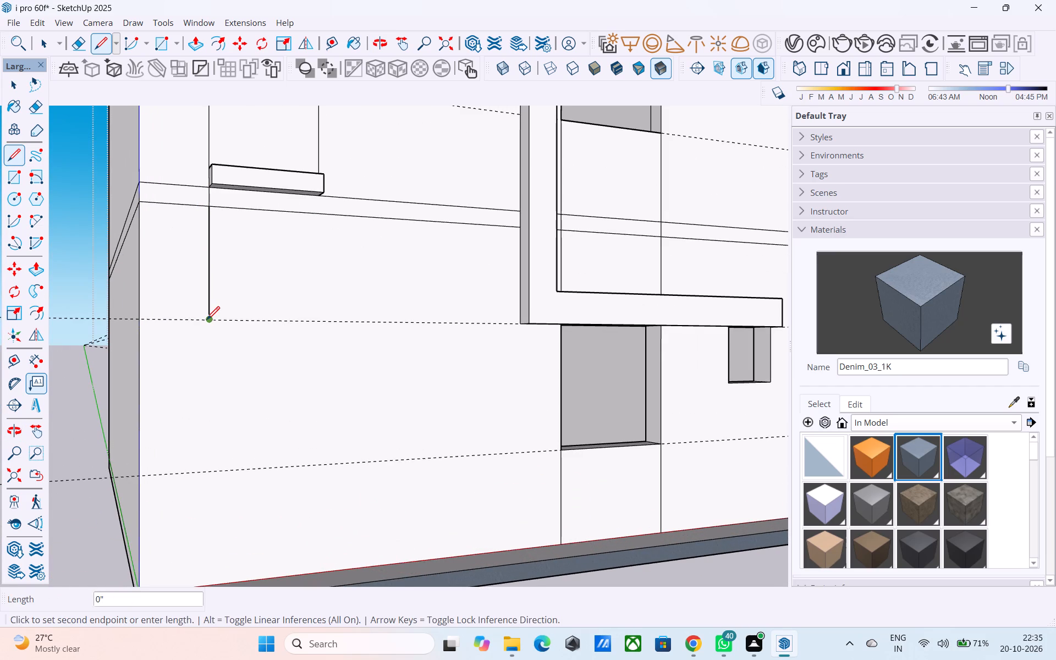
Draw a 4' by 4' rectangle on the lower wall, starting from the vertical line's lower end.
{"action": "key", "text": "r"}
{"action": "left_click", "coordinate": [208, 322]}
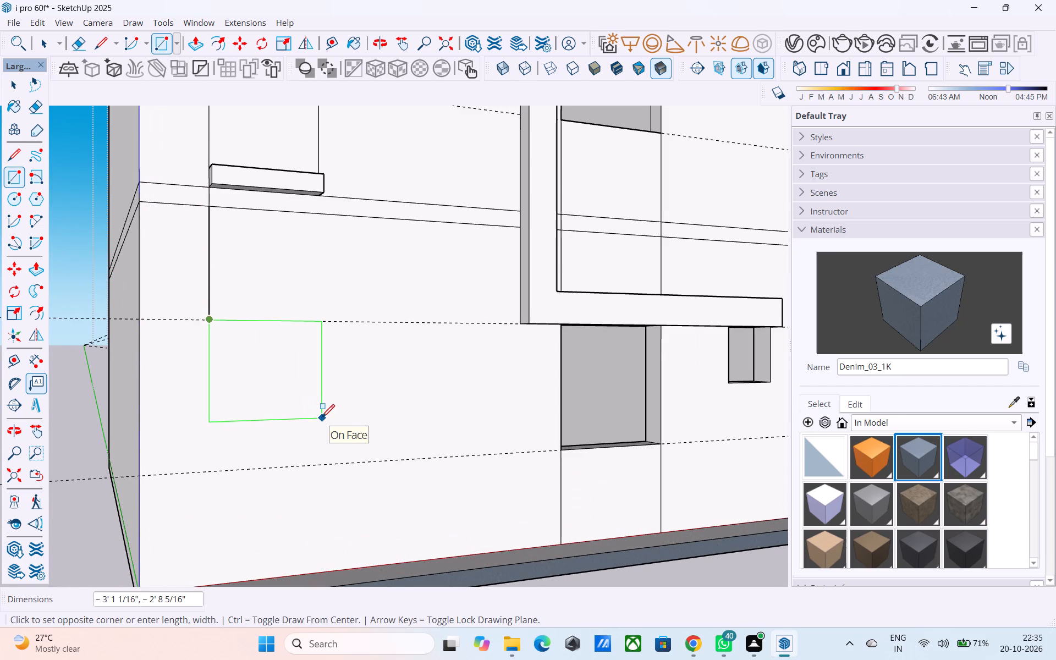
{"action": "type", "text": "4',"}
{"action": "type", "text": "4'"}
{"action": "key", "text": "Return"}
Push the 4' by 4' rectangle 9" inward through the wall to cut the lower window opening.
{"action": "middle_click_drag", "start_coordinate": [327, 415], "coordinate": [281, 464]}
{"action": "scroll", "coordinate": [270, 471], "scroll_direction": "down", "scroll_amount": 2}
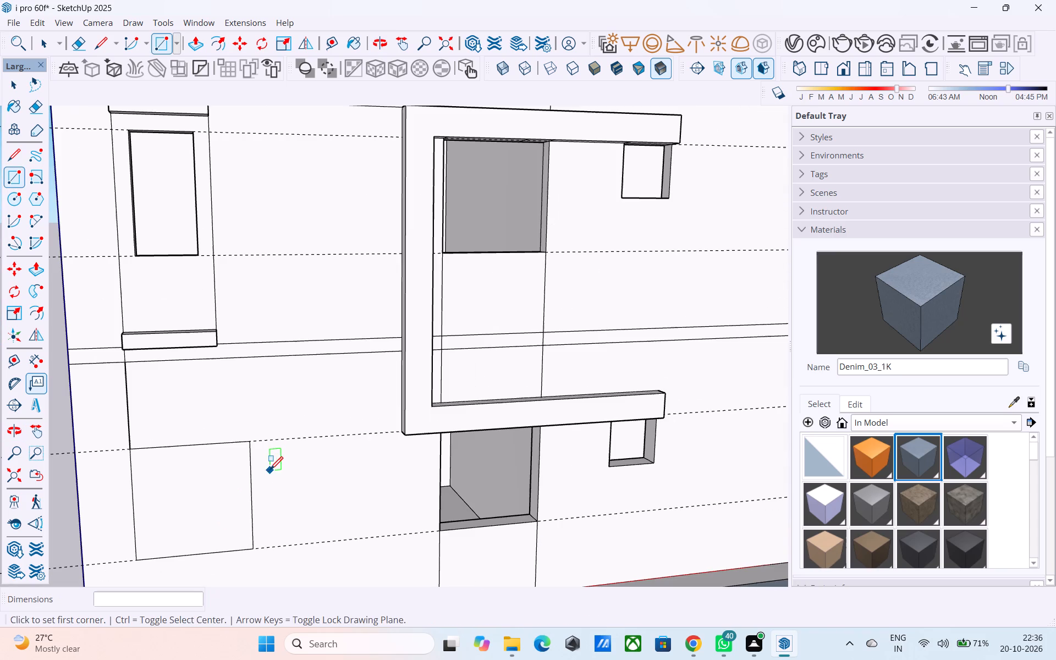
{"action": "key", "text": "space"}
{"action": "key", "text": "space"}
{"action": "left_click", "coordinate": [228, 488]}
{"action": "key", "text": "p"}
{"action": "left_click", "coordinate": [228, 487]}
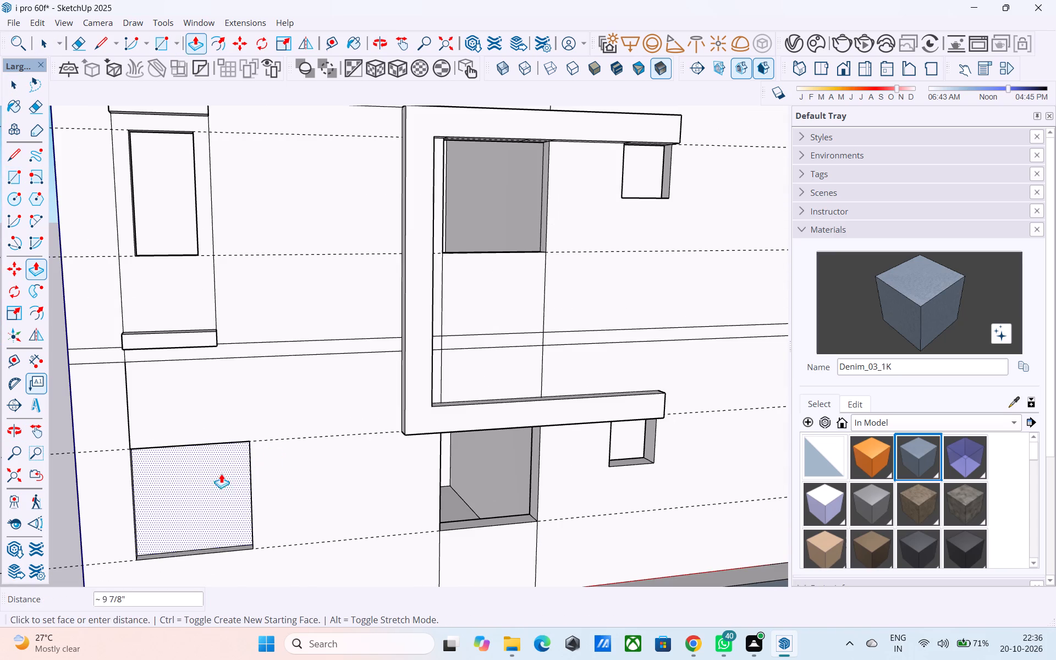
{"action": "middle_click_drag", "start_coordinate": [203, 460], "coordinate": [195, 429]}
{"action": "scroll", "coordinate": [199, 429], "scroll_direction": "up", "scroll_amount": 3}
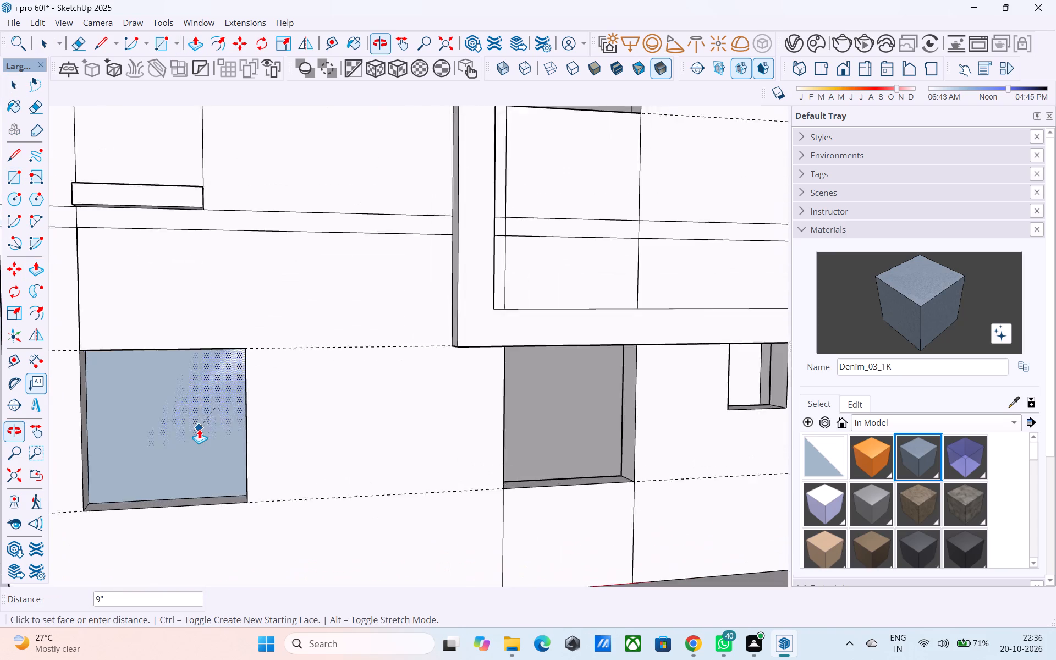
{"action": "scroll", "coordinate": [199, 429], "scroll_direction": "up", "scroll_amount": 1}
{"action": "middle_click_drag", "start_coordinate": [170, 393], "coordinate": [190, 406]}
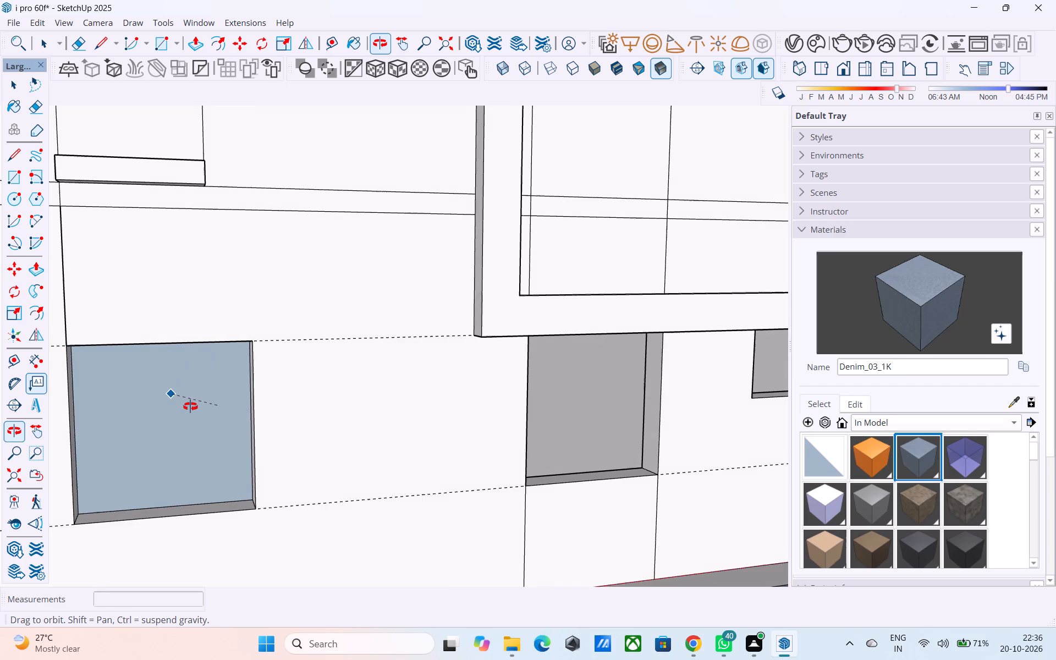
{"action": "middle_click_drag", "start_coordinate": [190, 406], "coordinate": [190, 406]}
{"action": "left_click", "coordinate": [190, 406]}
Save the model with the new lower window opening.
{"action": "scroll", "coordinate": [212, 378], "scroll_direction": "down", "scroll_amount": 4}
{"action": "scroll", "coordinate": [212, 378], "scroll_direction": "up", "scroll_amount": 2}
{"action": "scroll", "coordinate": [212, 378], "scroll_direction": "down", "scroll_amount": 2}
{"action": "middle_click_drag", "start_coordinate": [219, 386], "coordinate": [240, 418]}
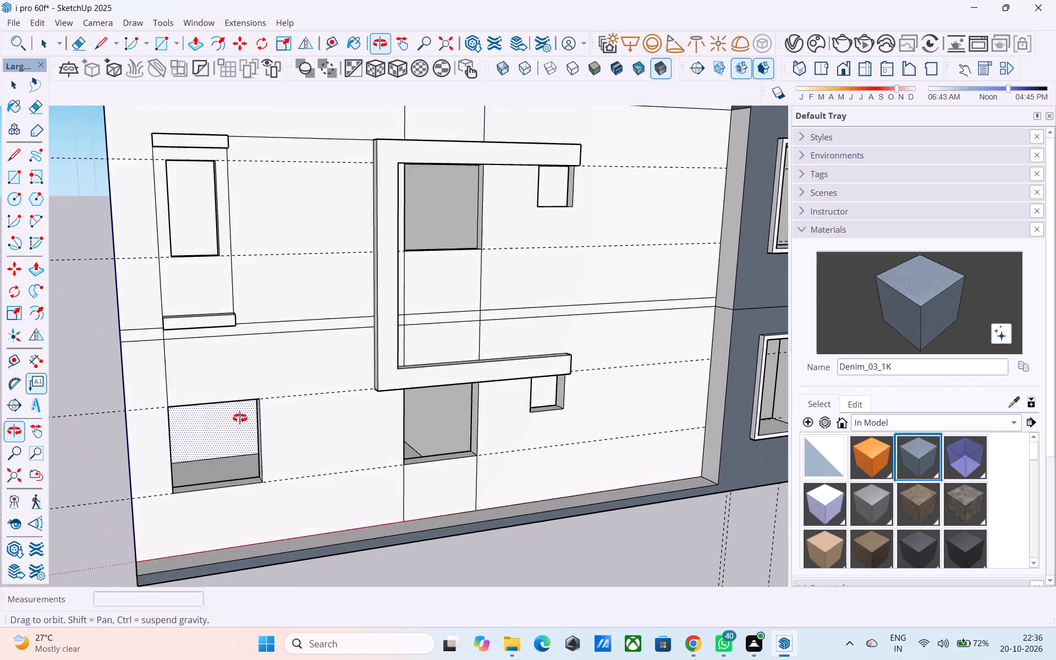
{"action": "middle_click_drag", "start_coordinate": [240, 418], "coordinate": [238, 437]}
{"action": "key", "text": "space"}
{"action": "key", "text": "ctrl+s"}
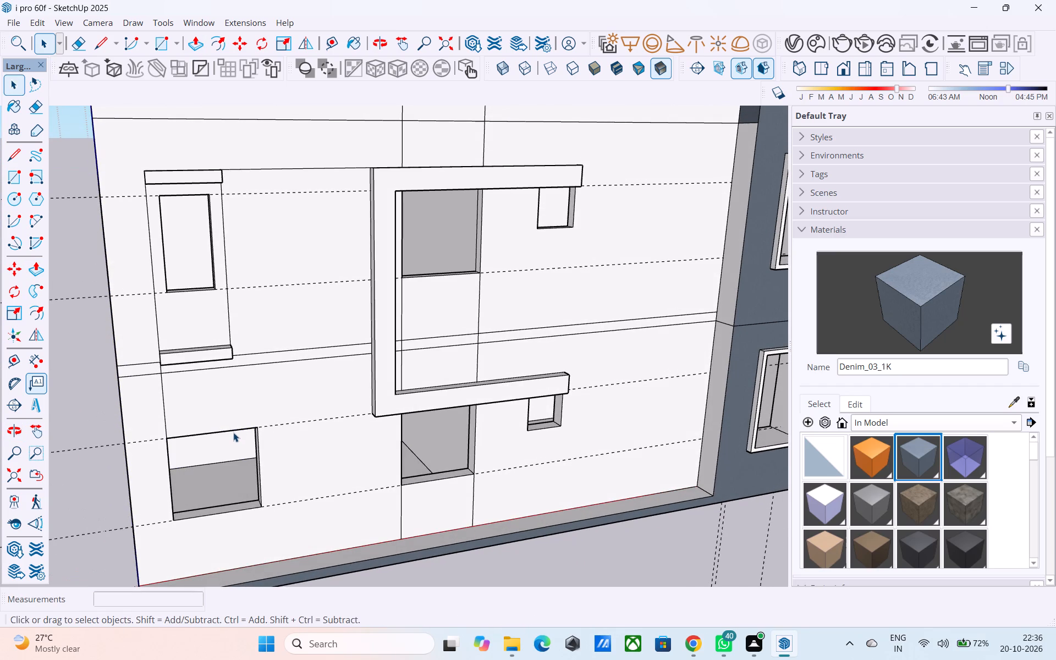
Erase the vertical reference line between the upper window panel and the lower window opening.
{"action": "key", "text": "e"}
{"action": "left_click_drag", "start_coordinate": [201, 417], "coordinate": [163, 417]}
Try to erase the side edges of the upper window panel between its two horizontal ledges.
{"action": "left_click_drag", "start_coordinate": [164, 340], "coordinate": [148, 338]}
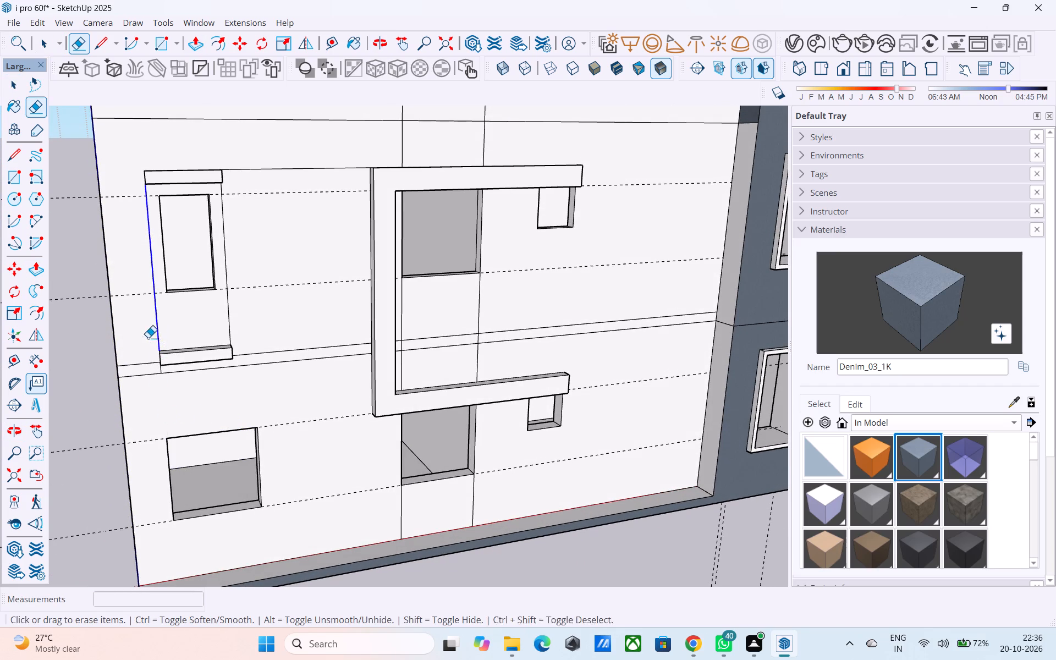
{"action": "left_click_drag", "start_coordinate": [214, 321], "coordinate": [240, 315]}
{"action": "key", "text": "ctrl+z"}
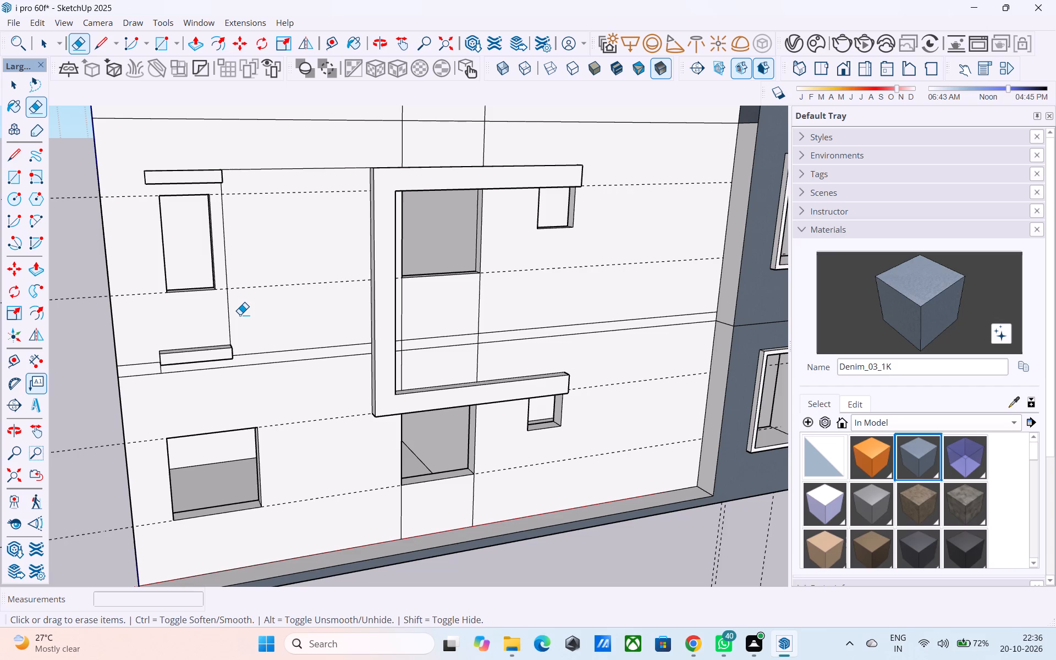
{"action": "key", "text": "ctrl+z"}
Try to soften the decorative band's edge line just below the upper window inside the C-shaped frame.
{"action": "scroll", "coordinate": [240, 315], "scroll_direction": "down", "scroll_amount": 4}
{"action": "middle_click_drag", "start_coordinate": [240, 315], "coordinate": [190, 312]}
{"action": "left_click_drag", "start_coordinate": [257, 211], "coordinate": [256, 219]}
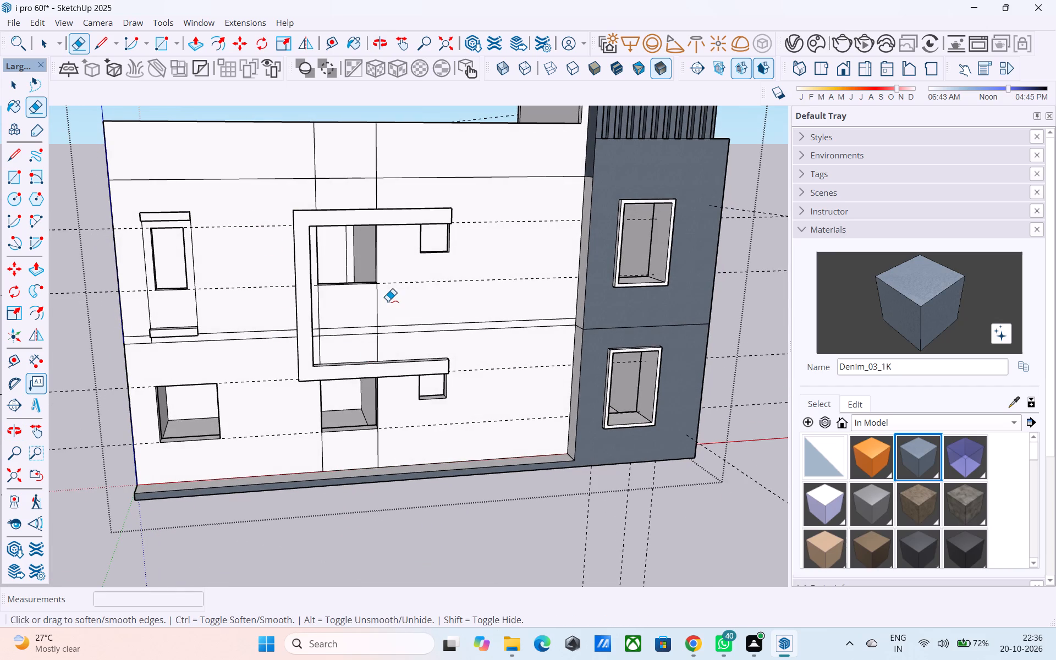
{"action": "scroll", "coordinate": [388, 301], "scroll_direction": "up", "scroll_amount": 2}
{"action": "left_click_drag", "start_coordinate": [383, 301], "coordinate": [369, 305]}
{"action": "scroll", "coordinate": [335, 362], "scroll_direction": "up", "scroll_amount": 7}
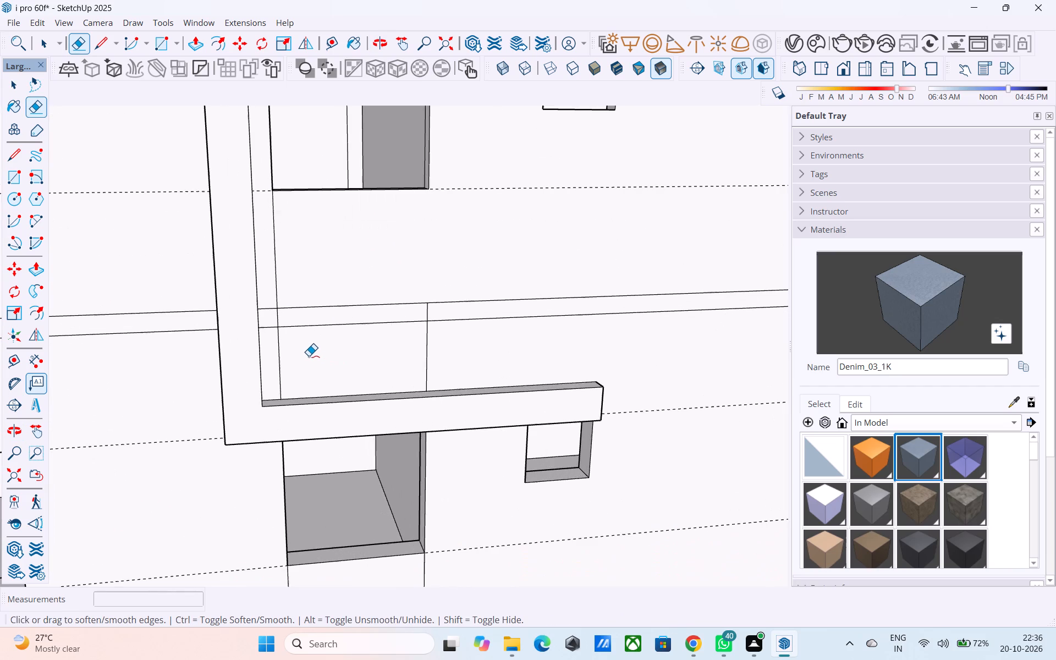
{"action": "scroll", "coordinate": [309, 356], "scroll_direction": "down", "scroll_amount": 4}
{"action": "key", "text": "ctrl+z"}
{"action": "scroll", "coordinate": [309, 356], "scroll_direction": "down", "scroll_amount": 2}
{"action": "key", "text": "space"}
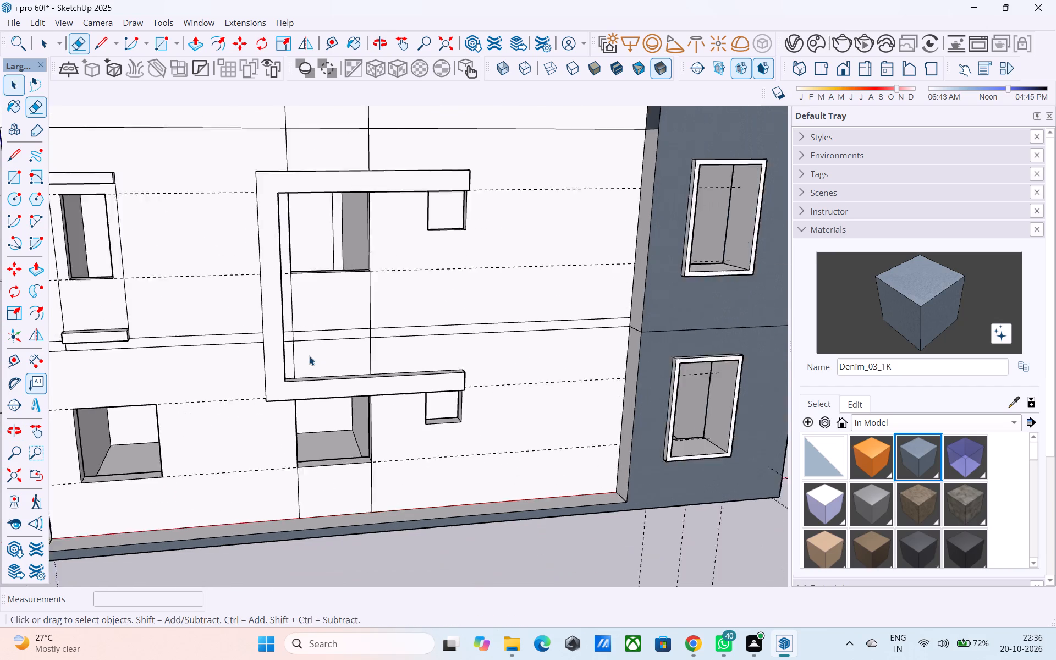
Erase the two horizontal floor lines crossing the decorative band inside the C-shaped frame.
{"action": "scroll", "coordinate": [309, 356], "scroll_direction": "down", "scroll_amount": 8}
{"action": "scroll", "coordinate": [361, 307], "scroll_direction": "up", "scroll_amount": 3}
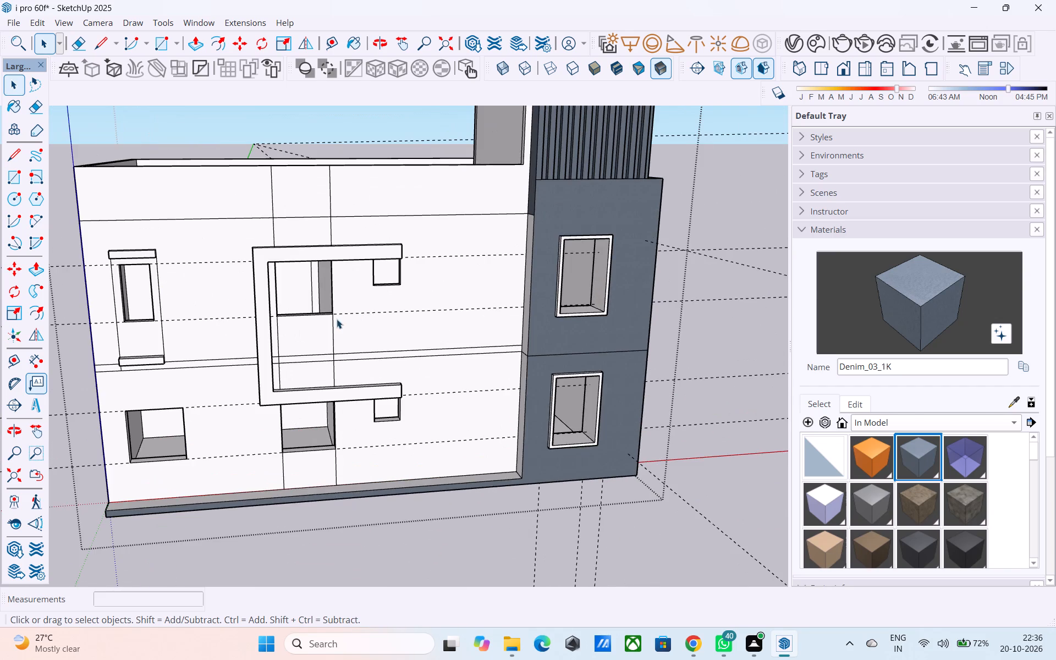
{"action": "scroll", "coordinate": [328, 324], "scroll_direction": "up", "scroll_amount": 4}
{"action": "key", "text": "e"}
{"action": "scroll", "coordinate": [306, 372], "scroll_direction": "up", "scroll_amount": 2}
{"action": "left_click_drag", "start_coordinate": [301, 390], "coordinate": [289, 365]}
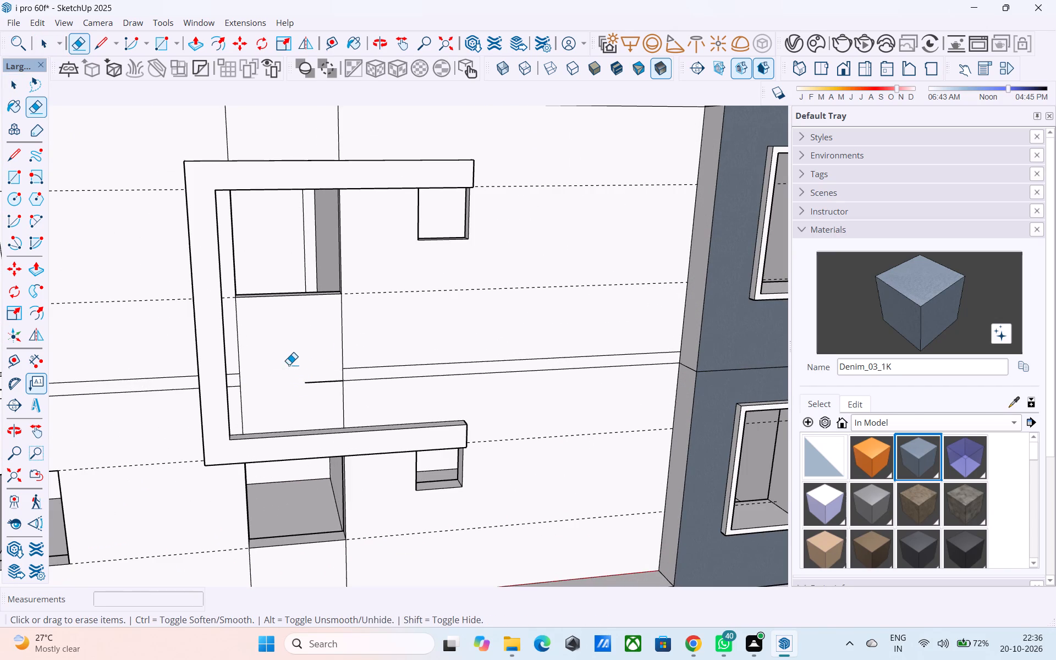
{"action": "left_click_drag", "start_coordinate": [302, 380], "coordinate": [306, 387]}
{"action": "left_click_drag", "start_coordinate": [320, 376], "coordinate": [326, 390]}
Erase the horizontal wall line crossing the decorative band above the C-shaped frame.
{"action": "scroll", "coordinate": [321, 392], "scroll_direction": "down", "scroll_amount": 5}
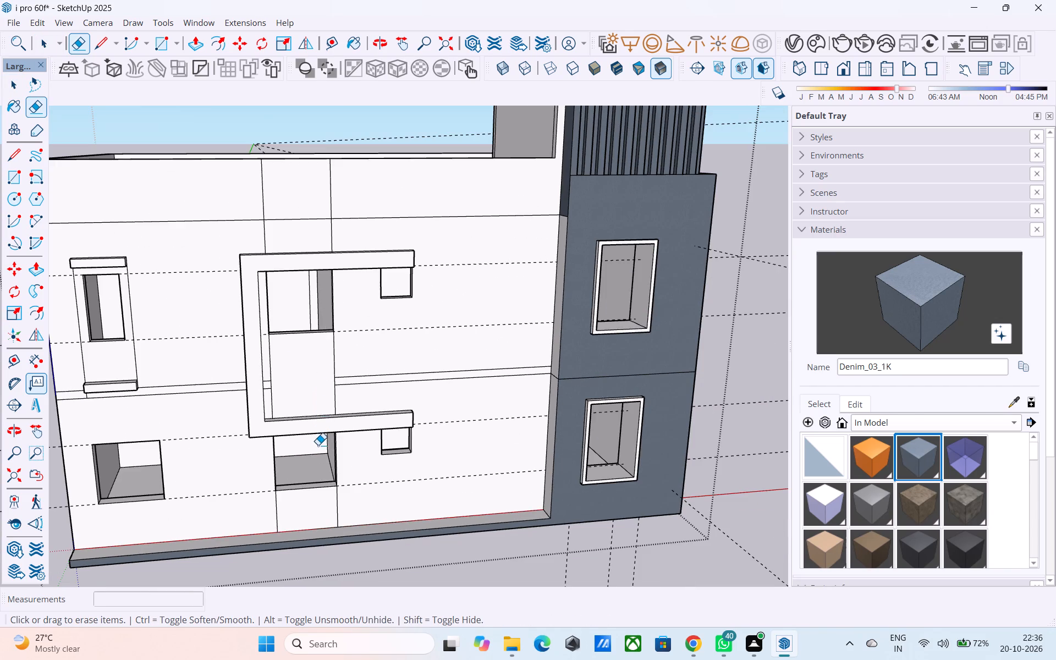
{"action": "scroll", "coordinate": [305, 449], "scroll_direction": "down", "scroll_amount": 1}
{"action": "scroll", "coordinate": [308, 260], "scroll_direction": "up", "scroll_amount": 4}
{"action": "left_click_drag", "start_coordinate": [302, 236], "coordinate": [302, 231]}
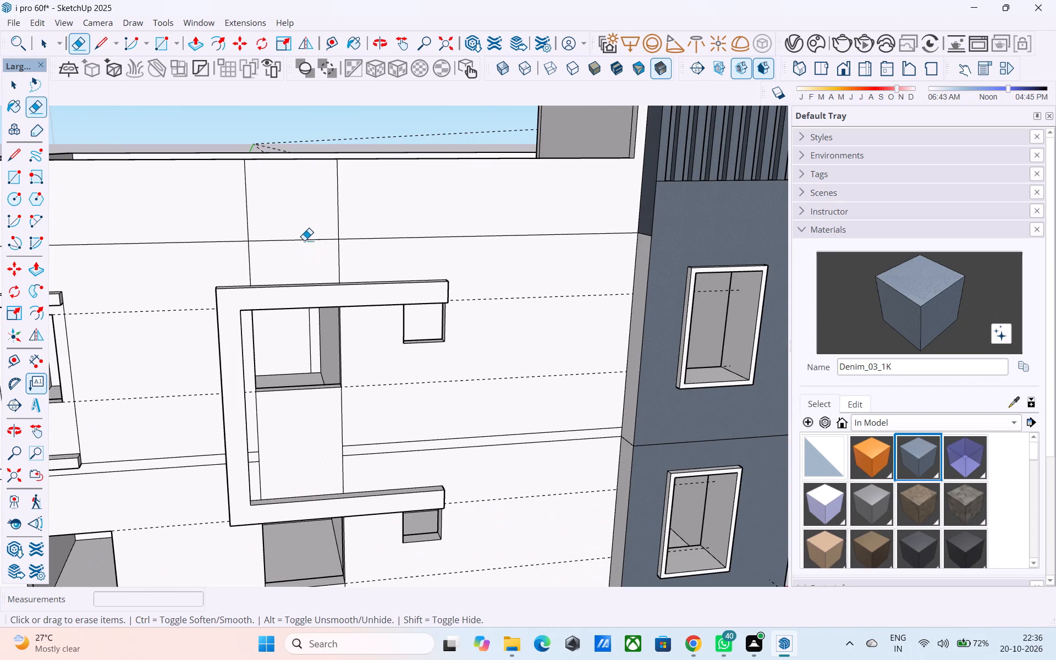
{"action": "left_click_drag", "start_coordinate": [305, 244], "coordinate": [307, 252]}
{"action": "left_click_drag", "start_coordinate": [299, 239], "coordinate": [299, 252]}
{"action": "left_click_drag", "start_coordinate": [323, 229], "coordinate": [327, 240]}
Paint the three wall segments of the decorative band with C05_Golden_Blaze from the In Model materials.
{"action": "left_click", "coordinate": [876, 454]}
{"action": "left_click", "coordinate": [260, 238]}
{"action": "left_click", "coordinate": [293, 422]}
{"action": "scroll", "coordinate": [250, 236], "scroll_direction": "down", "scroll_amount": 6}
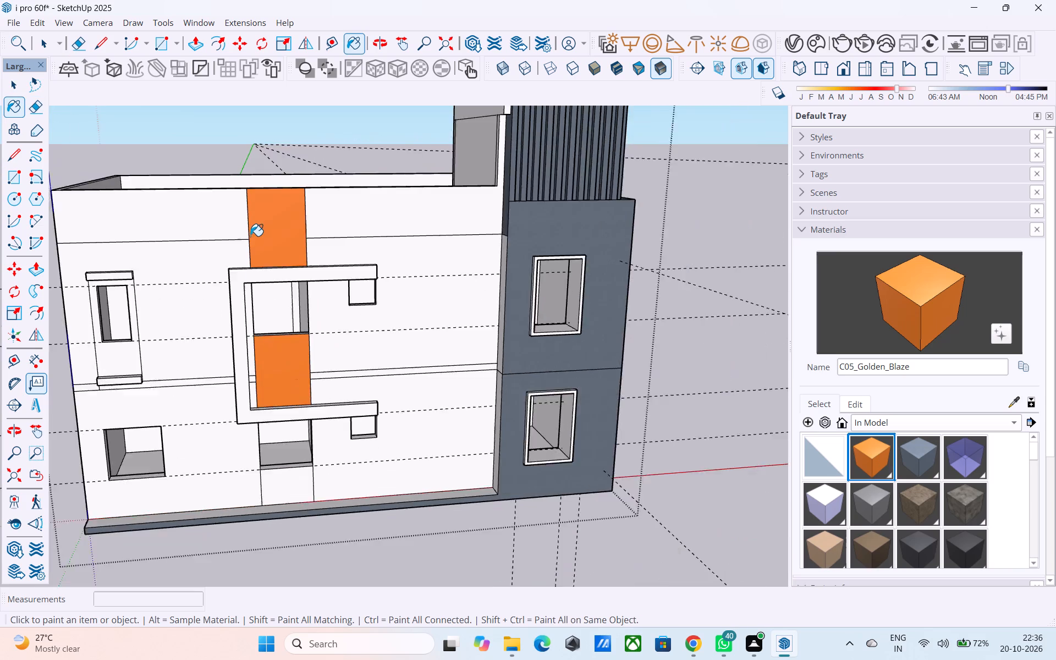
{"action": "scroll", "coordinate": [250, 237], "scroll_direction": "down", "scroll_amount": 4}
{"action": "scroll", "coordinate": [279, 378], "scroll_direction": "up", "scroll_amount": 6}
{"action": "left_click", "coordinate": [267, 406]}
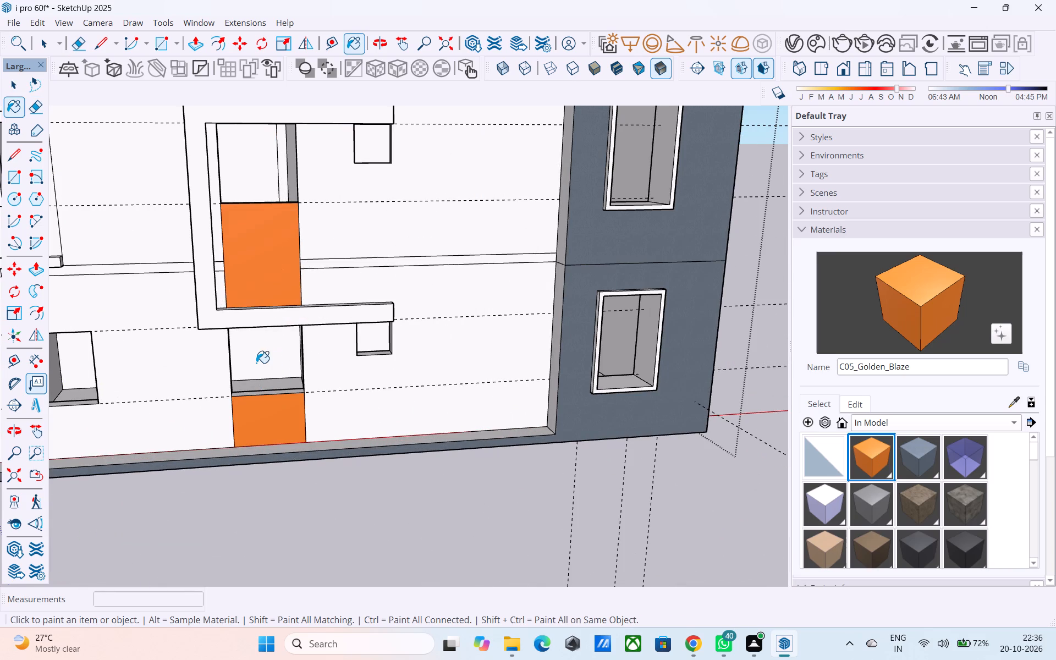
Paint the three wall segments of the decorative band with C06_Saffron_Kiss from the Solid Colors materials.
{"action": "scroll", "coordinate": [256, 364], "scroll_direction": "down", "scroll_amount": 5}
{"action": "middle_click_drag", "start_coordinate": [256, 364], "coordinate": [225, 367]}
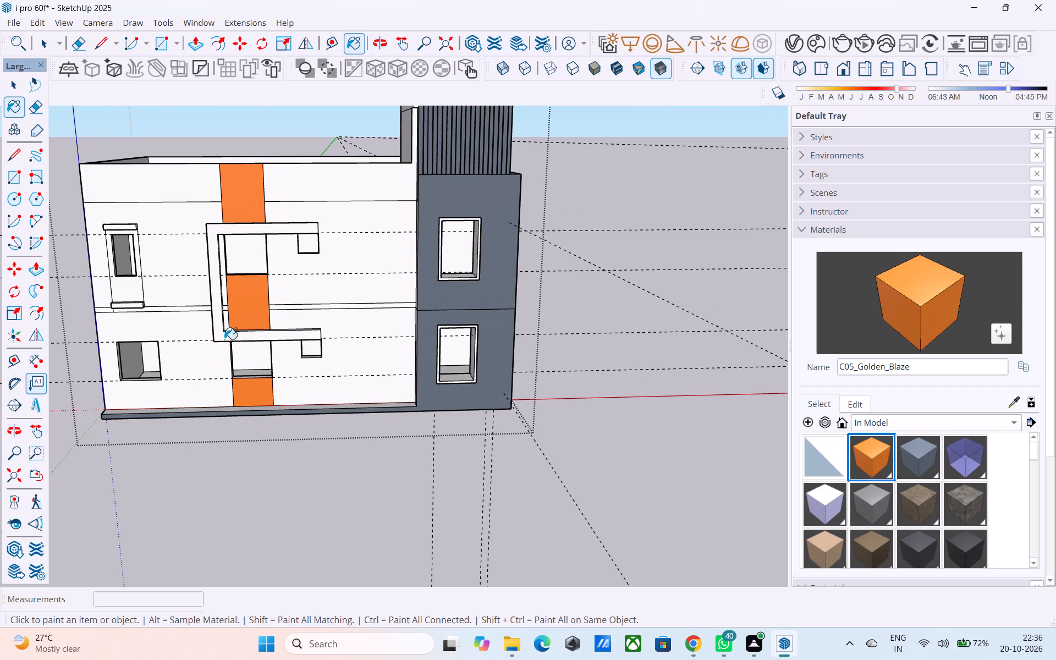
{"action": "scroll", "coordinate": [218, 329], "scroll_direction": "down", "scroll_amount": 1}
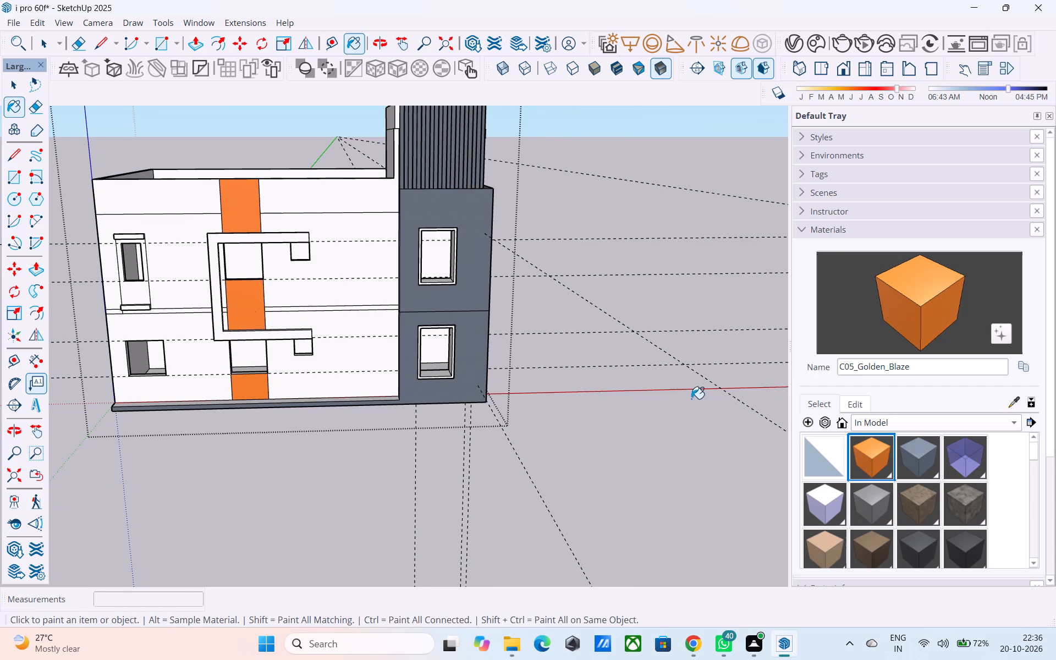
{"action": "left_click", "coordinate": [912, 426]}
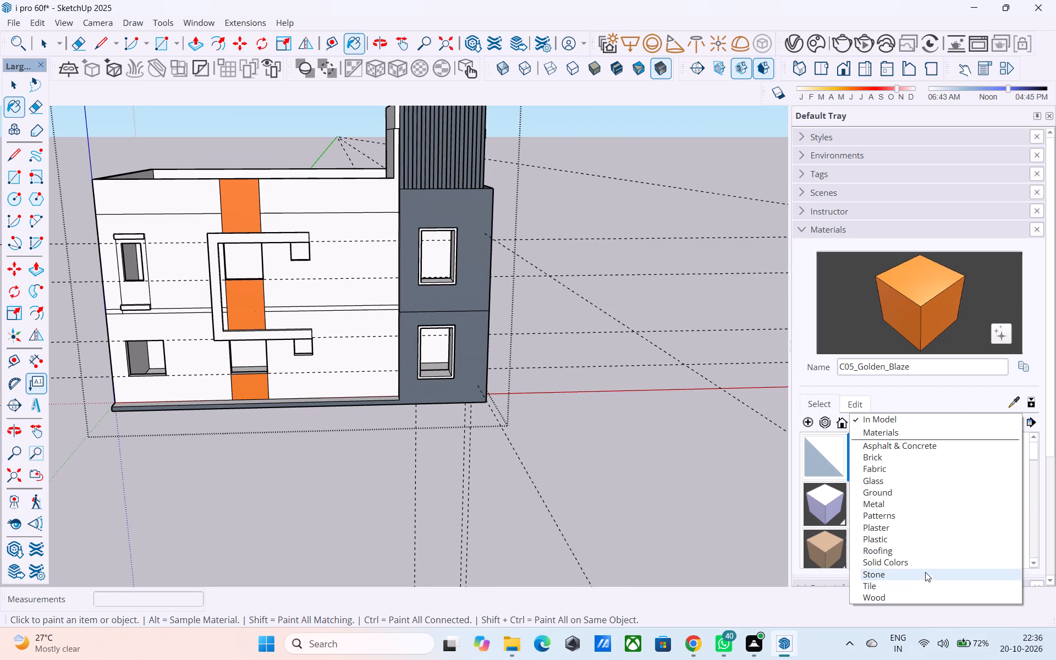
{"action": "left_click", "coordinate": [924, 563]}
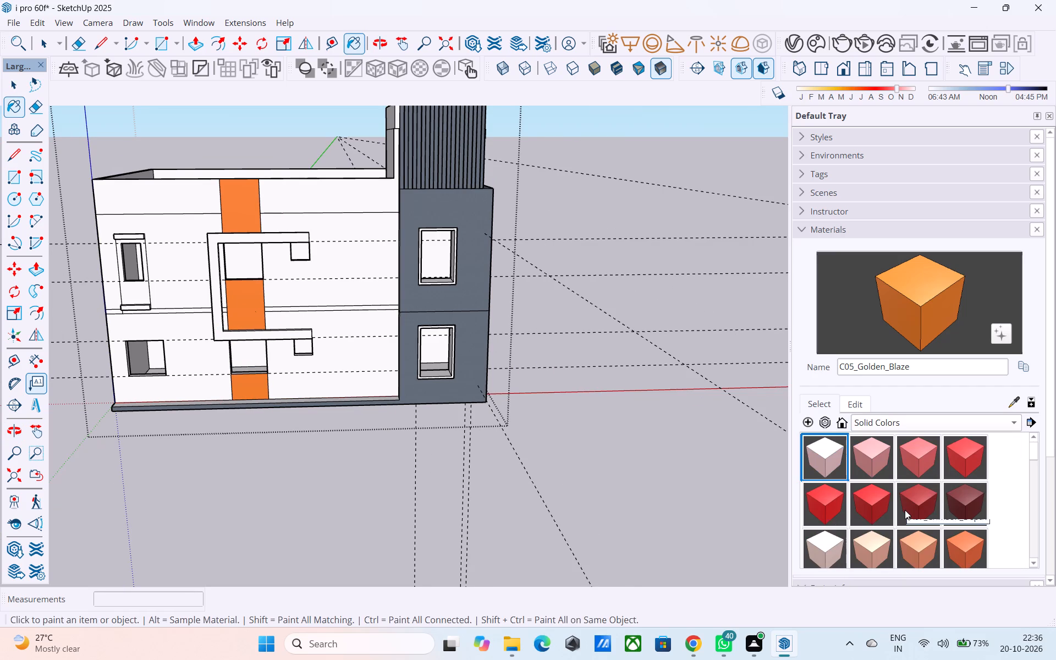
{"action": "scroll", "coordinate": [905, 508], "scroll_direction": "down", "scroll_amount": 4}
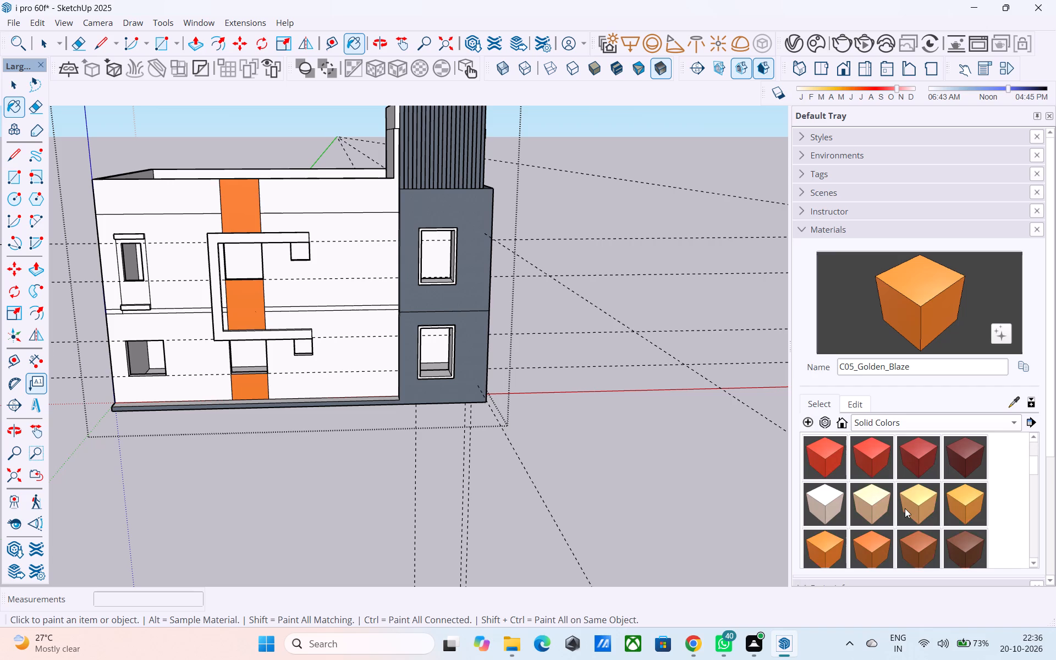
{"action": "scroll", "coordinate": [905, 508], "scroll_direction": "down", "scroll_amount": 1}
{"action": "left_click", "coordinate": [873, 521]}
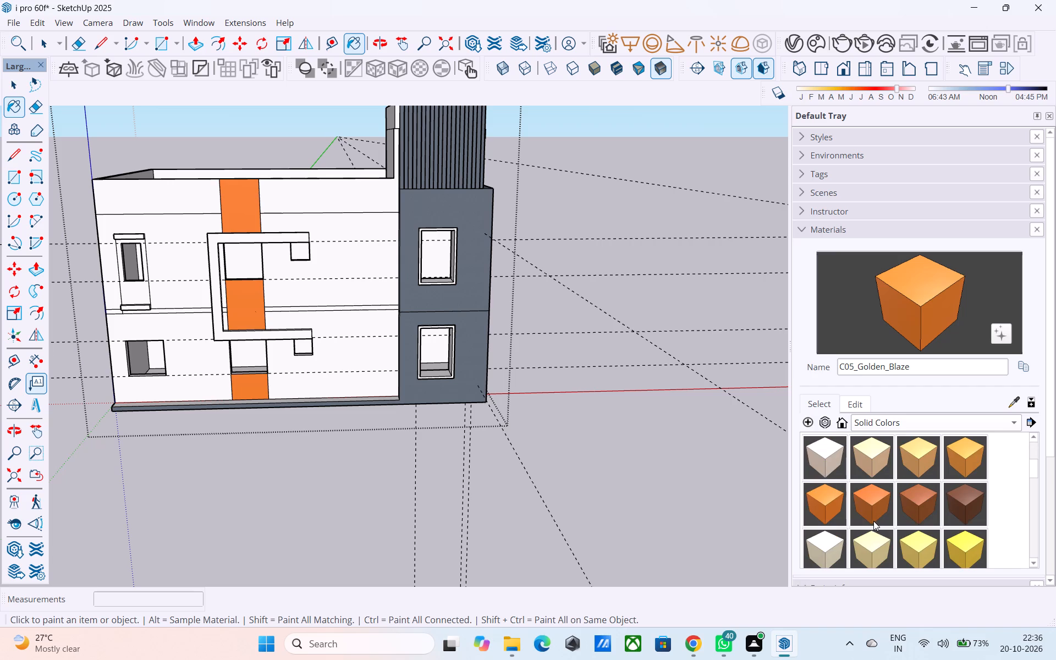
{"action": "left_click", "coordinate": [908, 300]}
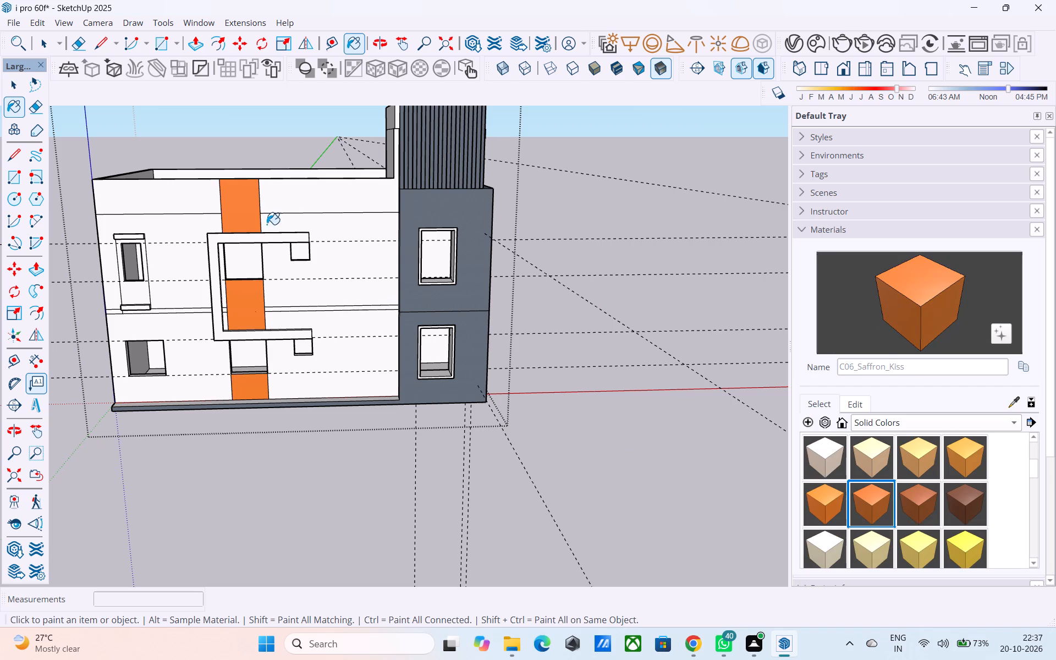
{"action": "left_click", "coordinate": [257, 218]}
{"action": "scroll", "coordinate": [232, 267], "scroll_direction": "up", "scroll_amount": 5}
{"action": "left_click", "coordinate": [241, 316]}
{"action": "left_click", "coordinate": [271, 473]}
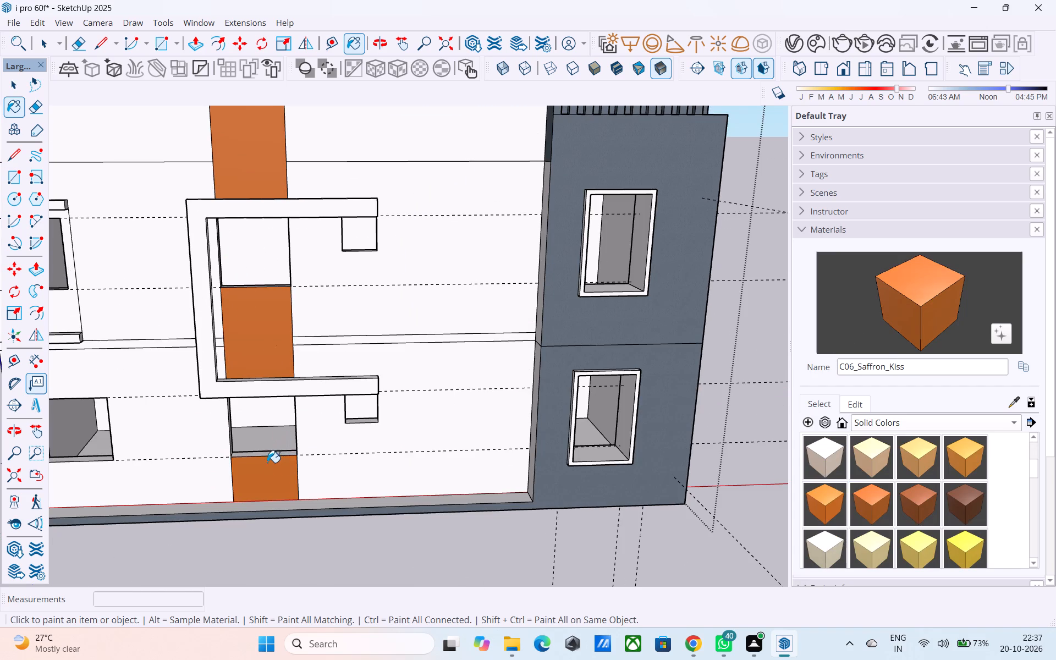
Copy the decorative band's top edge 24' down to the wall base, dividing the distance into 40 equal spaces.
{"action": "scroll", "coordinate": [267, 463], "scroll_direction": "down", "scroll_amount": 7}
{"action": "middle_click_drag", "start_coordinate": [232, 287], "coordinate": [203, 265]}
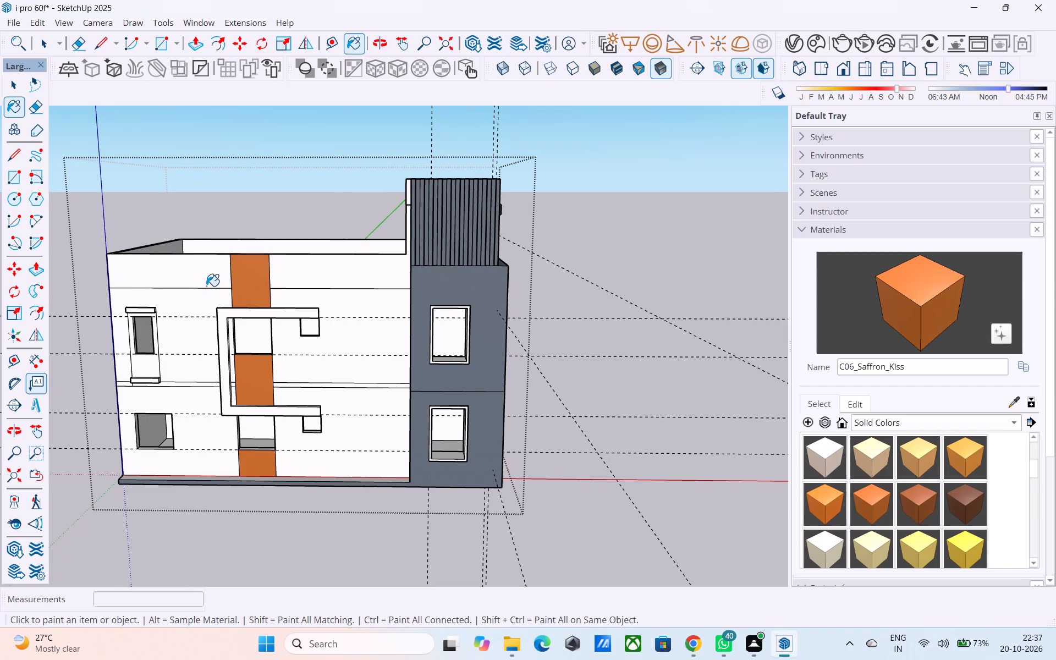
{"action": "middle_click_drag", "start_coordinate": [219, 343], "coordinate": [220, 360]}
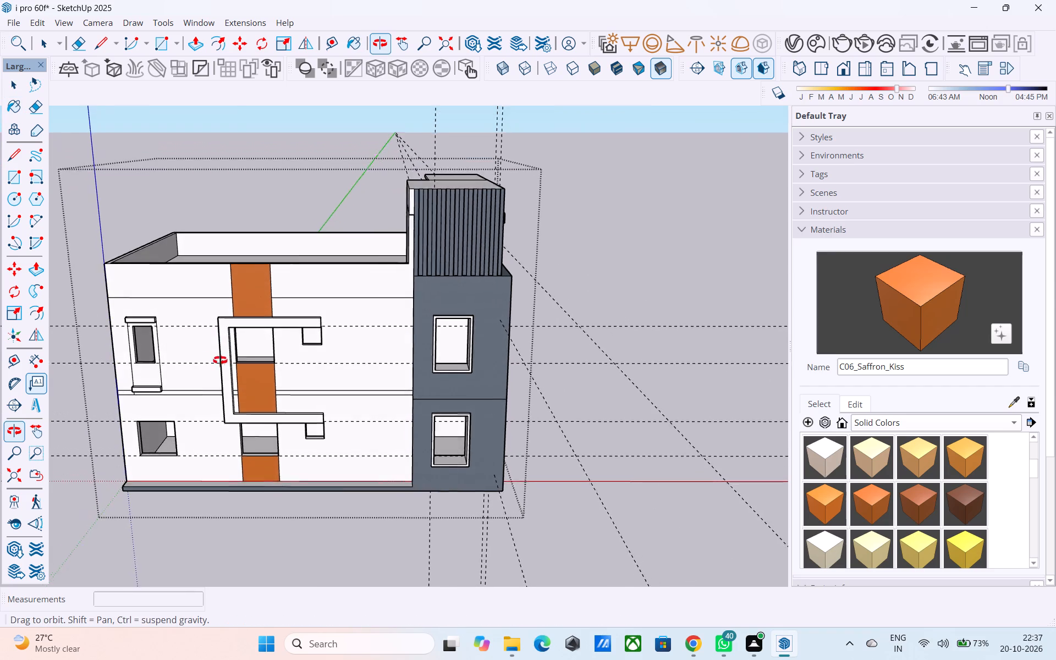
{"action": "middle_click_drag", "start_coordinate": [220, 360], "coordinate": [210, 353]}
{"action": "middle_click_drag", "start_coordinate": [256, 320], "coordinate": [219, 315]}
{"action": "scroll", "coordinate": [232, 293], "scroll_direction": "up", "scroll_amount": 5}
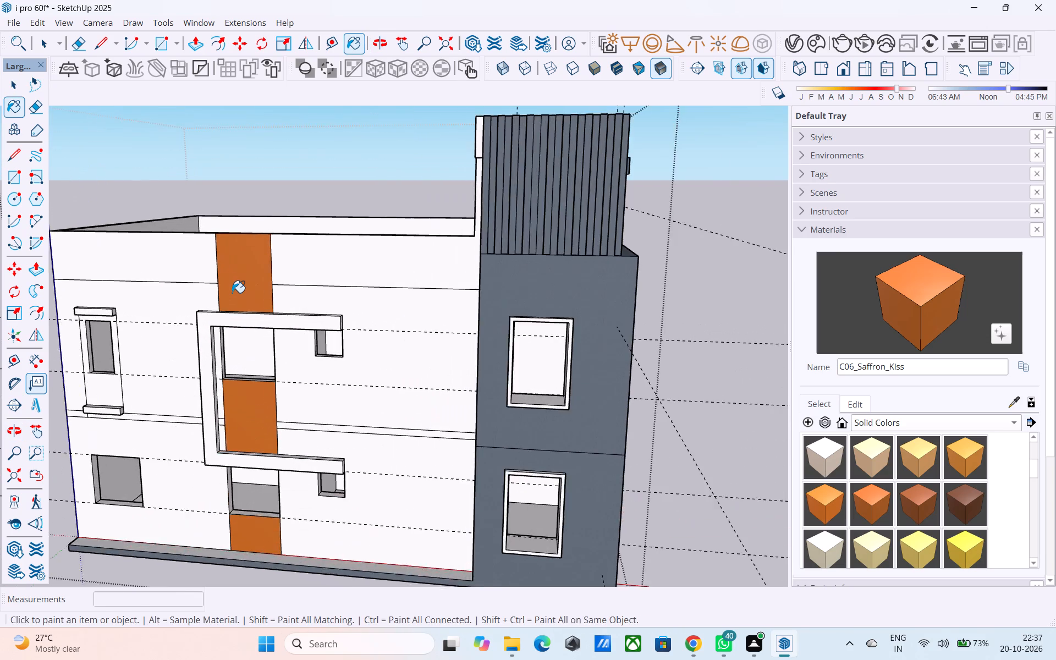
{"action": "middle_click", "coordinate": [232, 293]}
{"action": "key", "text": "space"}
{"action": "middle_click_drag", "start_coordinate": [234, 293], "coordinate": [239, 342]}
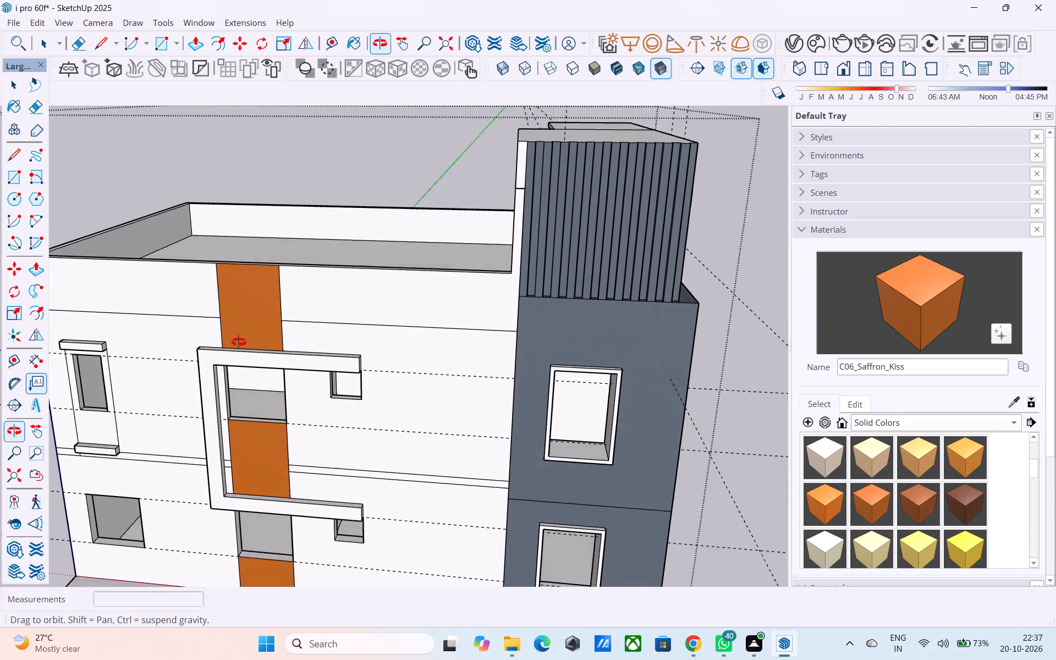
{"action": "middle_click_drag", "start_coordinate": [239, 342], "coordinate": [239, 343]}
{"action": "scroll", "coordinate": [240, 278], "scroll_direction": "up", "scroll_amount": 7}
{"action": "left_click", "coordinate": [240, 288]}
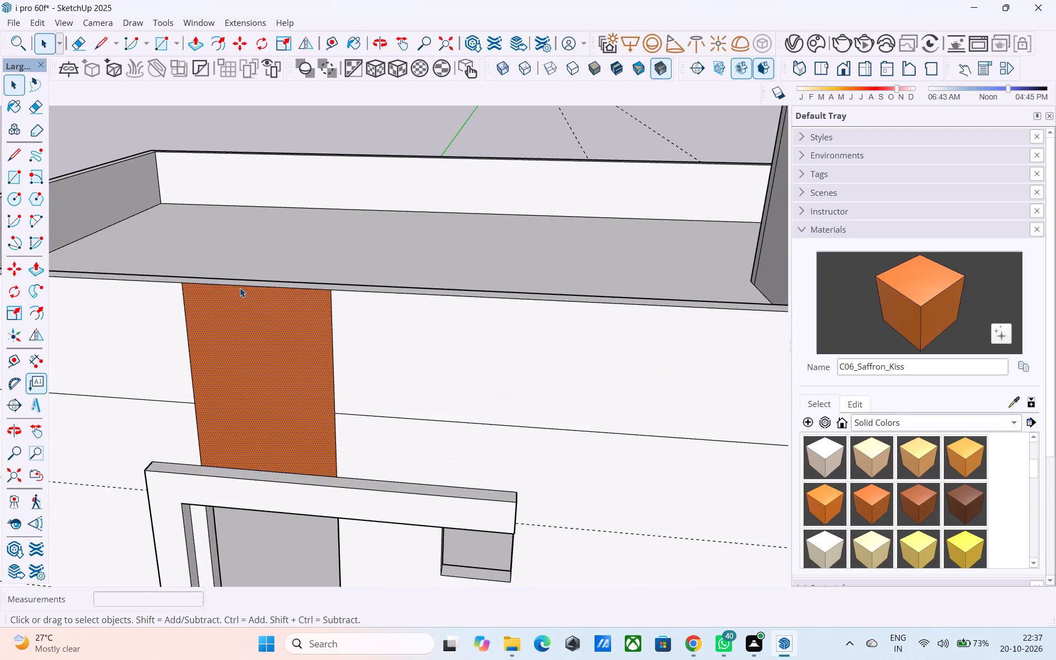
{"action": "left_click", "coordinate": [240, 287]}
{"action": "key", "text": "m"}
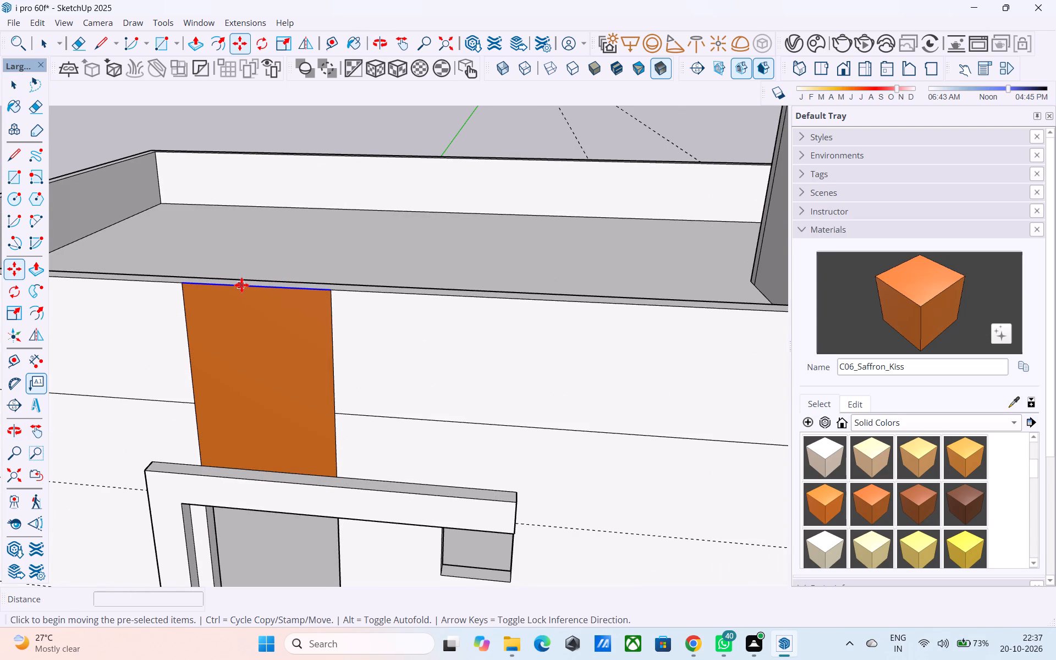
{"action": "left_click", "coordinate": [334, 295]}
{"action": "scroll", "coordinate": [342, 229], "scroll_direction": "down", "scroll_amount": 6}
{"action": "scroll", "coordinate": [355, 184], "scroll_direction": "down", "scroll_amount": 5}
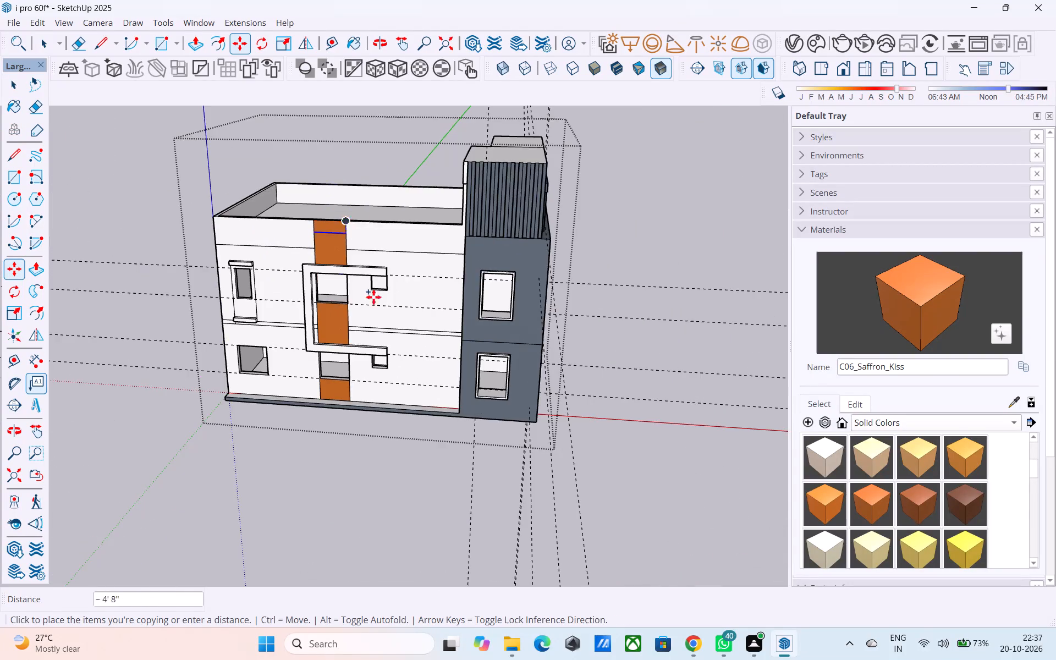
{"action": "scroll", "coordinate": [395, 383], "scroll_direction": "up", "scroll_amount": 14}
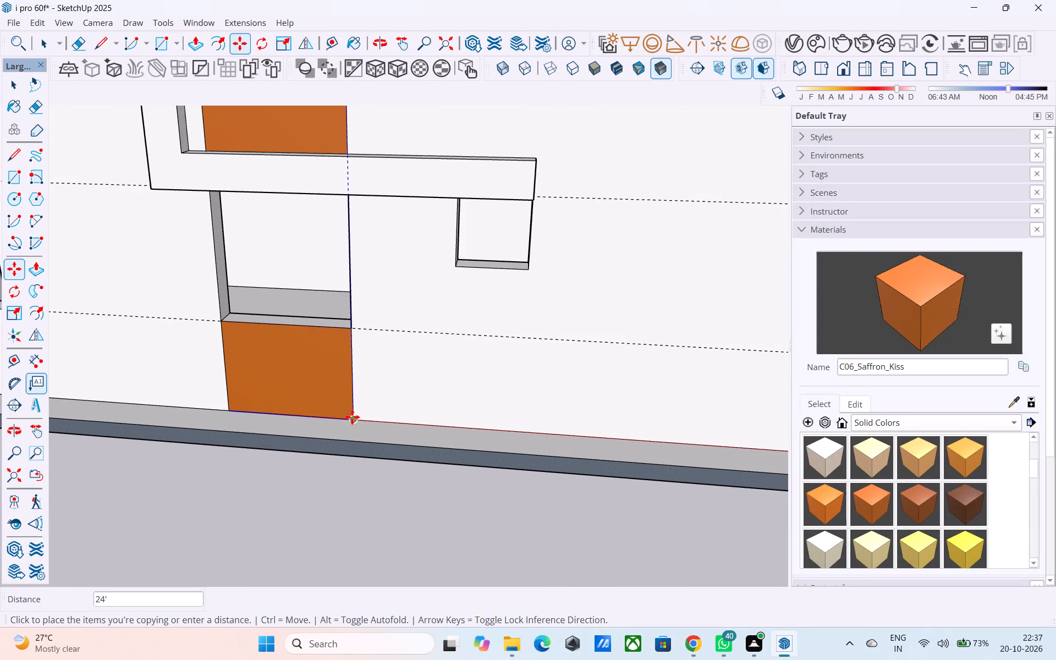
{"action": "left_click", "coordinate": [352, 417]}
{"action": "key", "text": "slash"}
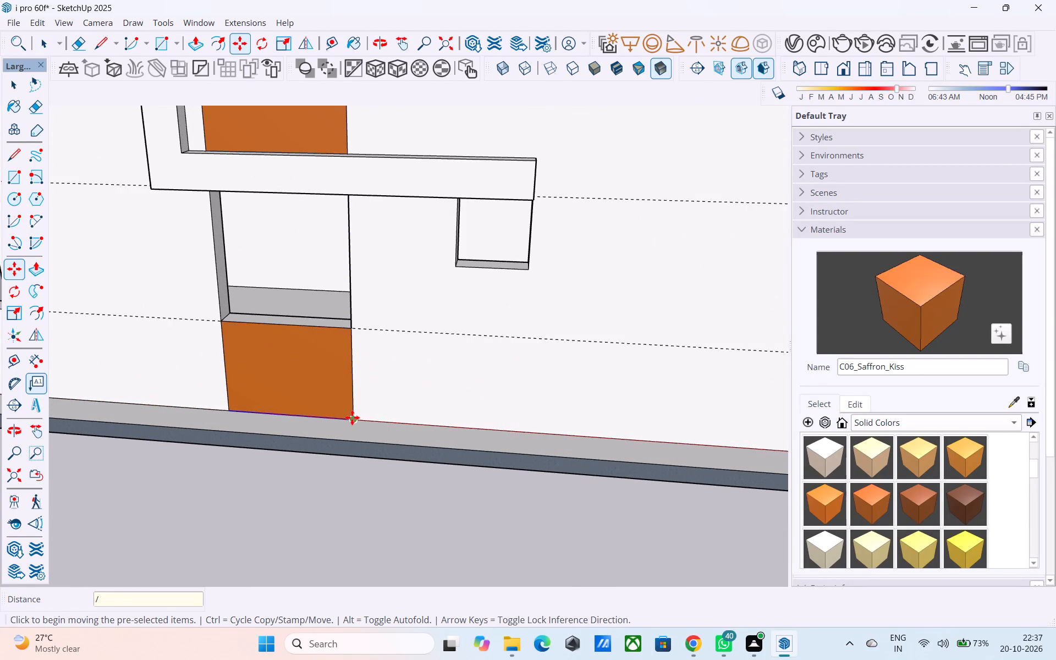
{"action": "type", "text": "40"}
{"action": "key", "text": "Return"}
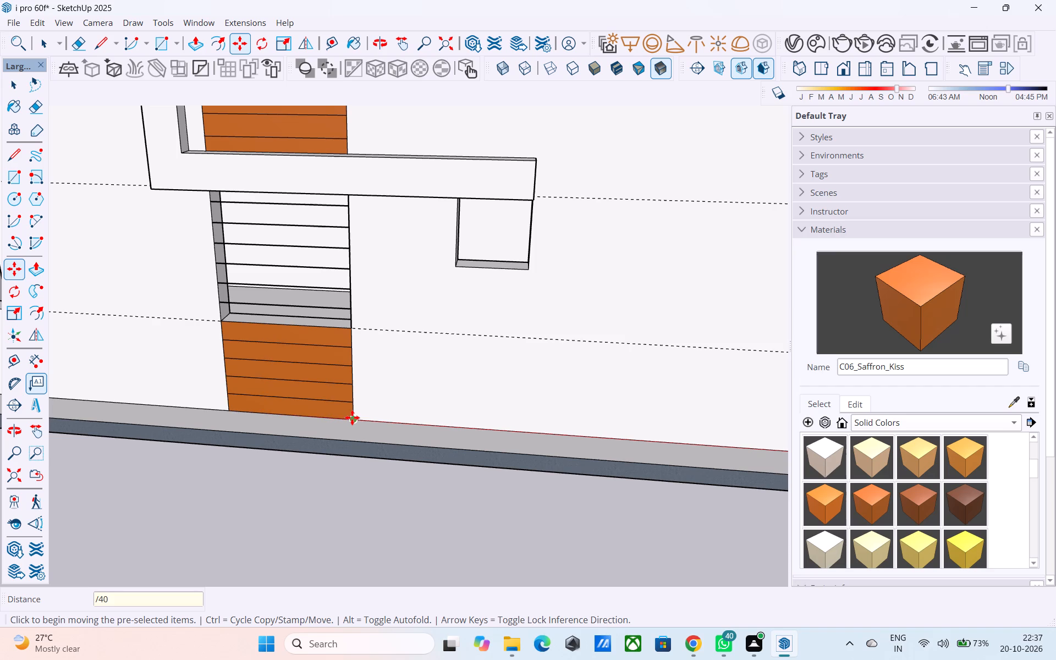
Erase the copied horizontal lines that cross the band's lower window opening.
{"action": "key", "text": "e"}
{"action": "middle_click_drag", "start_coordinate": [315, 358], "coordinate": [318, 337]}
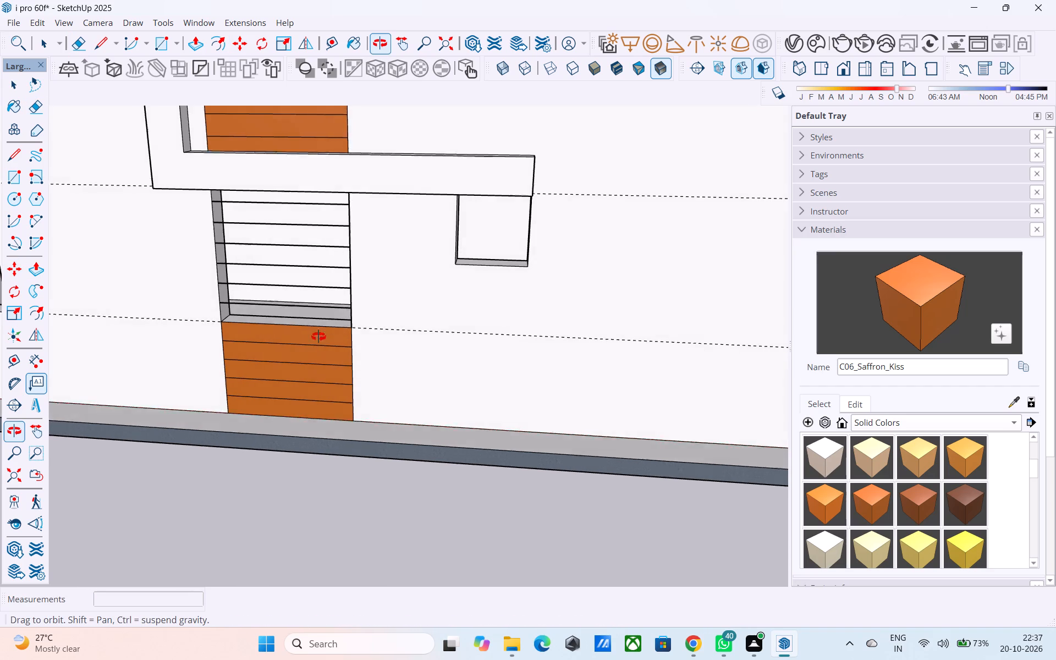
{"action": "middle_click_drag", "start_coordinate": [318, 337], "coordinate": [343, 345]}
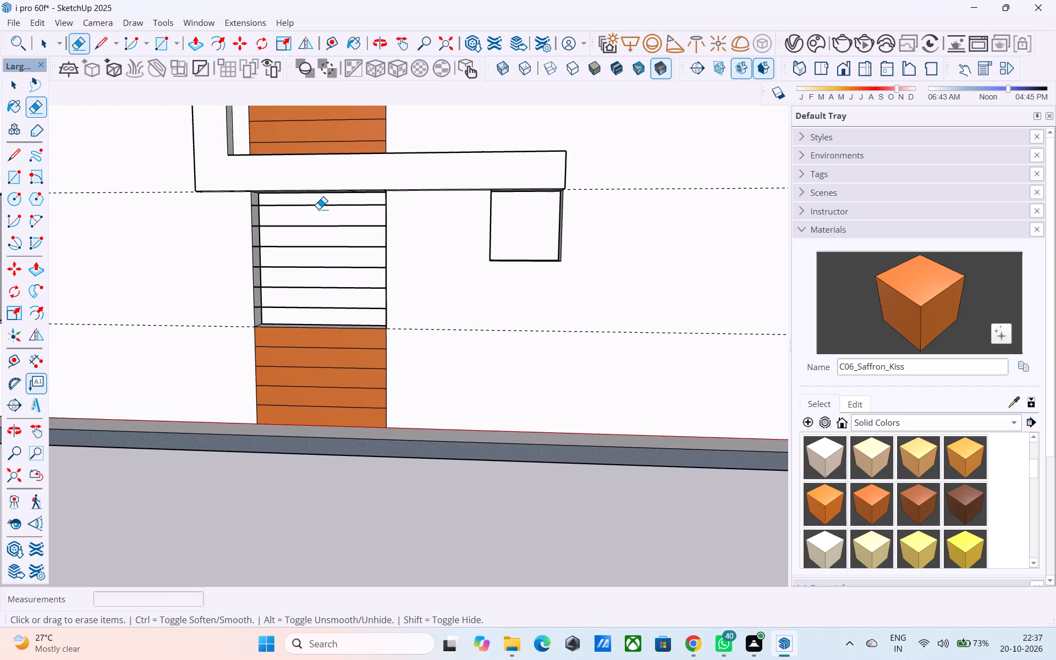
{"action": "left_click_drag", "start_coordinate": [317, 207], "coordinate": [342, 312]}
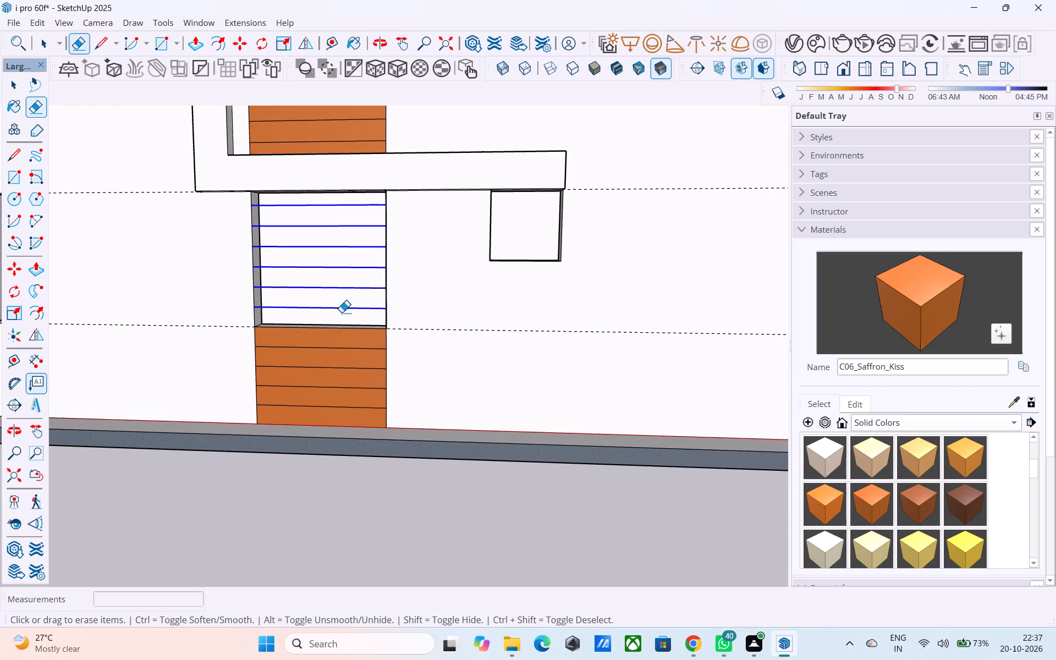
{"action": "left_click_drag", "start_coordinate": [342, 312], "coordinate": [342, 312]}
Erase the copied horizontal lines that cross the band's upper window opening.
{"action": "scroll", "coordinate": [341, 317], "scroll_direction": "down", "scroll_amount": 4}
{"action": "middle_click_drag", "start_coordinate": [336, 336], "coordinate": [332, 417]}
{"action": "scroll", "coordinate": [322, 384], "scroll_direction": "down", "scroll_amount": 2}
{"action": "middle_click_drag", "start_coordinate": [321, 378], "coordinate": [290, 522]}
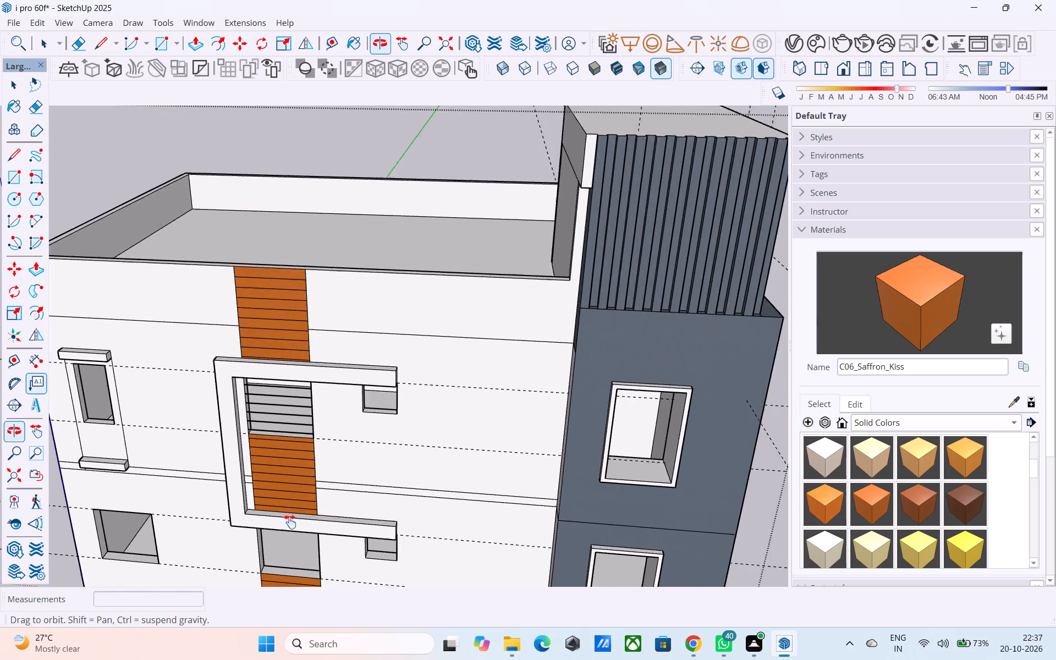
{"action": "middle_click_drag", "start_coordinate": [290, 522], "coordinate": [313, 430]}
{"action": "scroll", "coordinate": [310, 260], "scroll_direction": "up", "scroll_amount": 4}
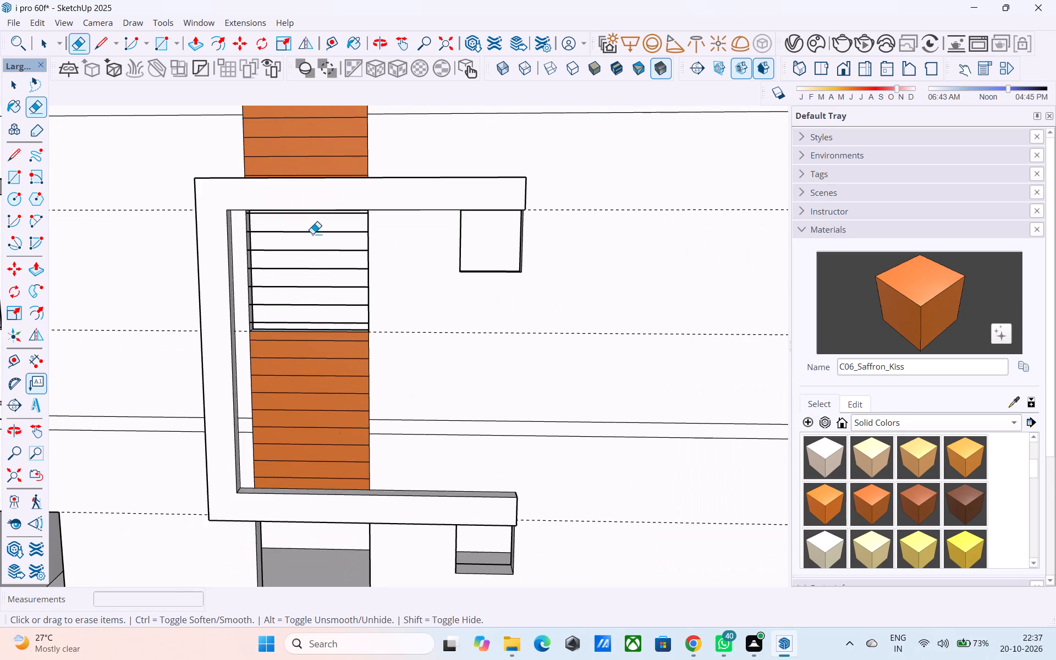
{"action": "left_click_drag", "start_coordinate": [312, 233], "coordinate": [327, 313]}
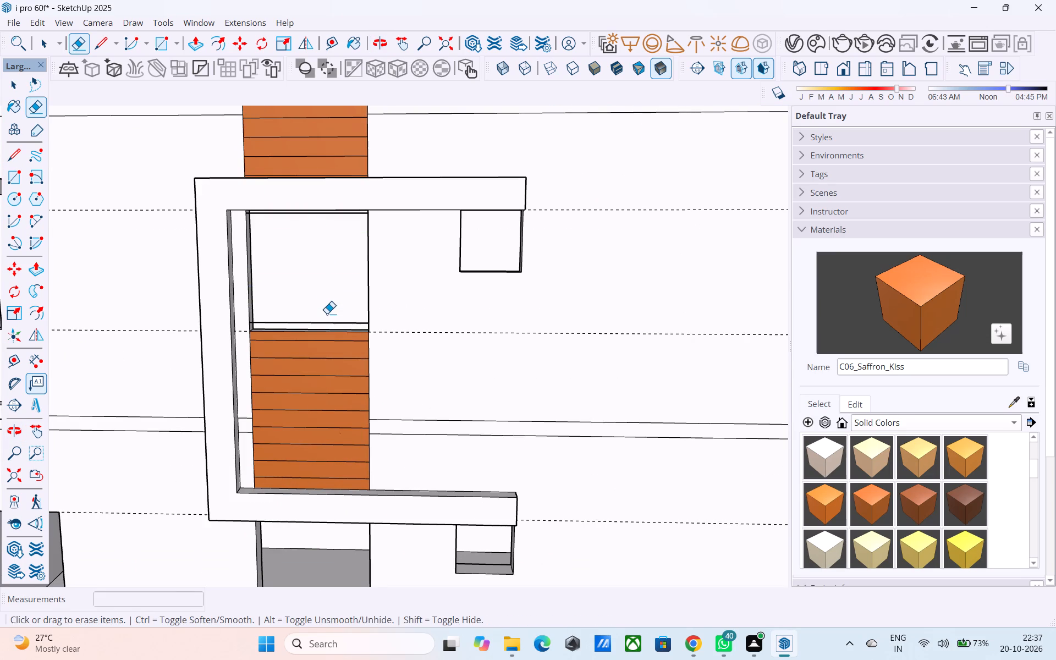
{"action": "middle_click_drag", "start_coordinate": [326, 320], "coordinate": [325, 329]}
{"action": "scroll", "coordinate": [314, 355], "scroll_direction": "up", "scroll_amount": 7}
{"action": "left_click_drag", "start_coordinate": [311, 353], "coordinate": [309, 338]}
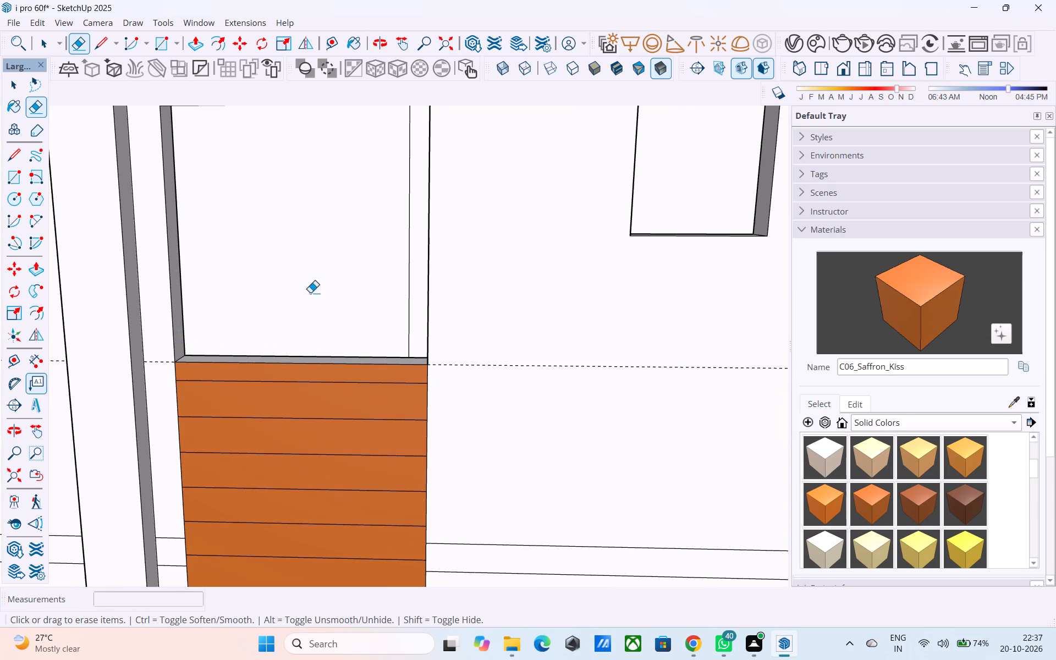
Erase the short stray edges on the underside of the C-shaped frame's upper arm, above the band's window opening.
{"action": "scroll", "coordinate": [310, 293], "scroll_direction": "down", "scroll_amount": 5}
{"action": "middle_click_drag", "start_coordinate": [310, 334], "coordinate": [308, 387]}
{"action": "middle_click_drag", "start_coordinate": [303, 380], "coordinate": [300, 515]}
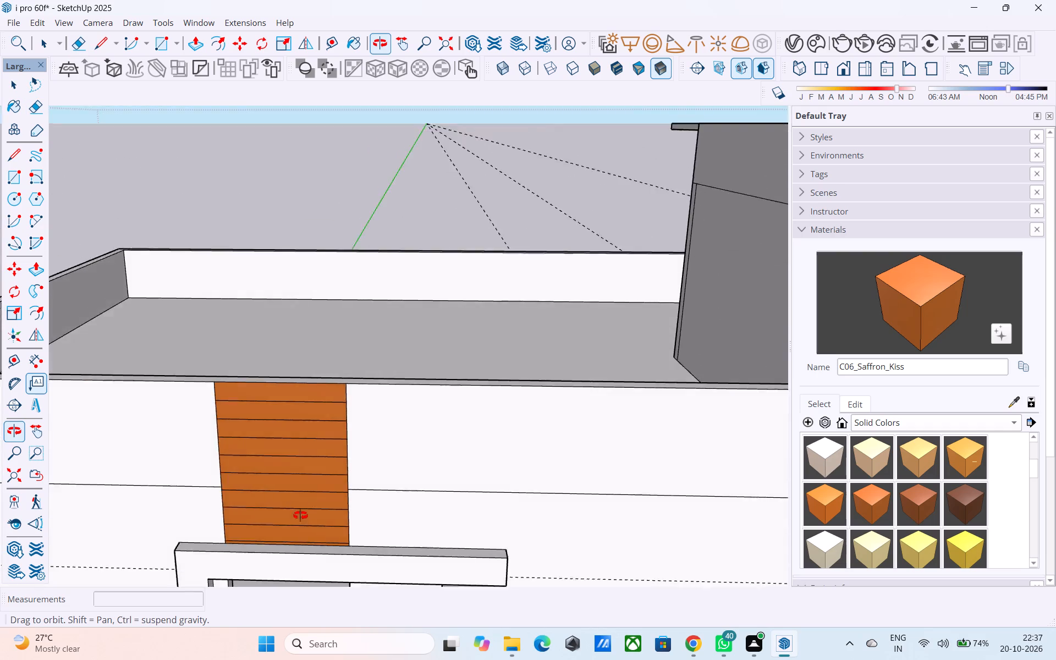
{"action": "middle_click_drag", "start_coordinate": [300, 515], "coordinate": [296, 363]}
{"action": "scroll", "coordinate": [302, 348], "scroll_direction": "down", "scroll_amount": 6}
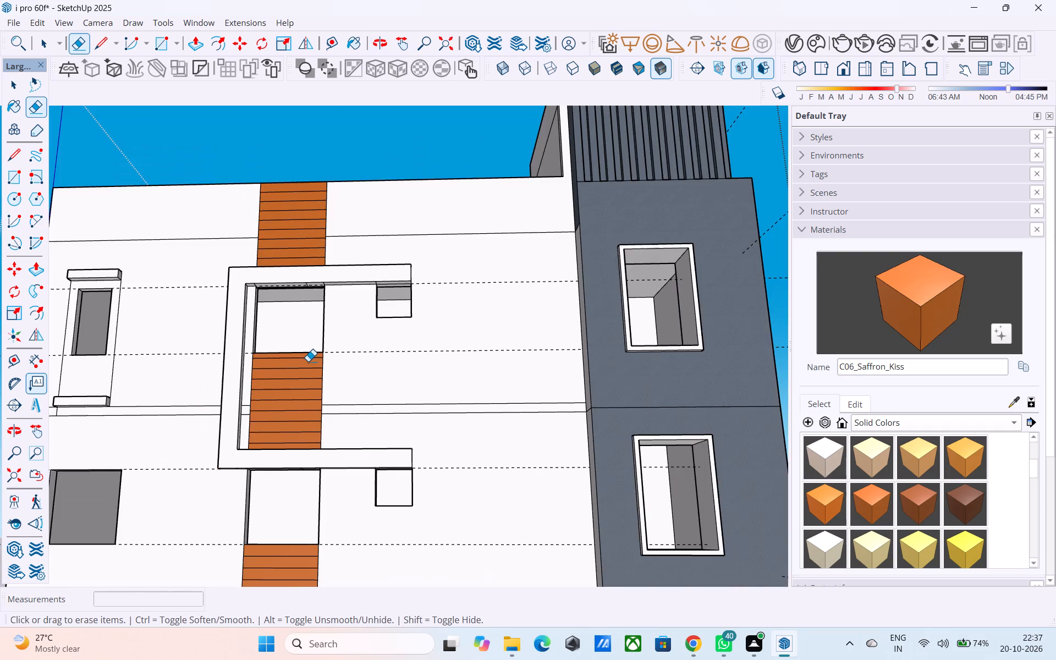
{"action": "scroll", "coordinate": [308, 361], "scroll_direction": "down", "scroll_amount": 2}
{"action": "middle_click_drag", "start_coordinate": [308, 361], "coordinate": [305, 324]}
{"action": "scroll", "coordinate": [305, 328], "scroll_direction": "up", "scroll_amount": 11}
{"action": "middle_click_drag", "start_coordinate": [289, 261], "coordinate": [312, 237]}
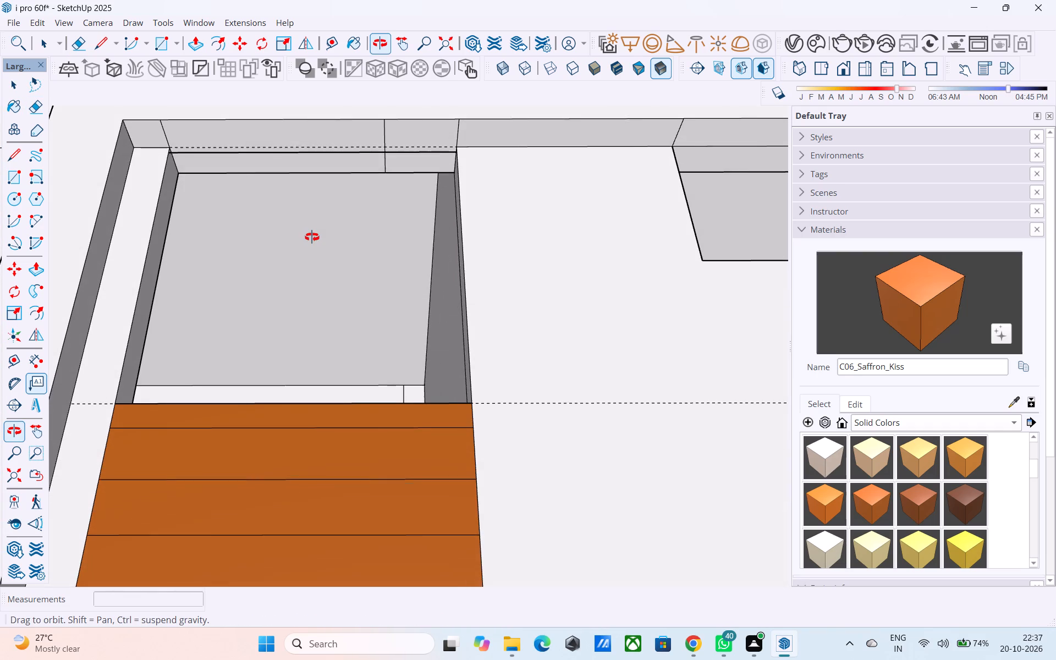
{"action": "middle_click_drag", "start_coordinate": [312, 237], "coordinate": [288, 287]}
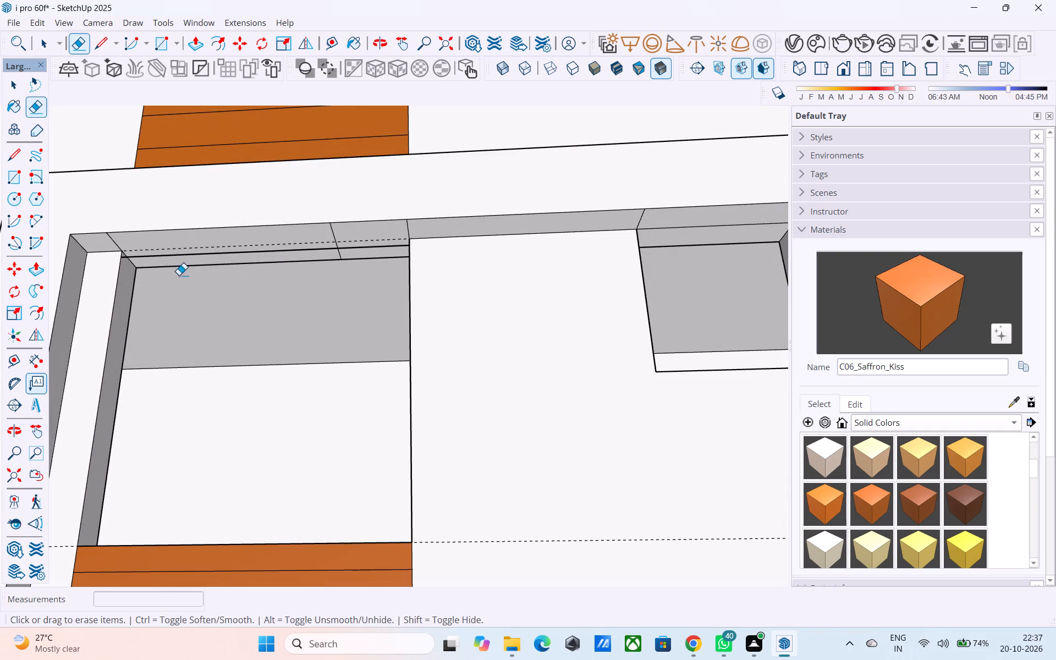
{"action": "left_click_drag", "start_coordinate": [119, 247], "coordinate": [114, 247]}
{"action": "middle_click_drag", "start_coordinate": [274, 236], "coordinate": [271, 224]}
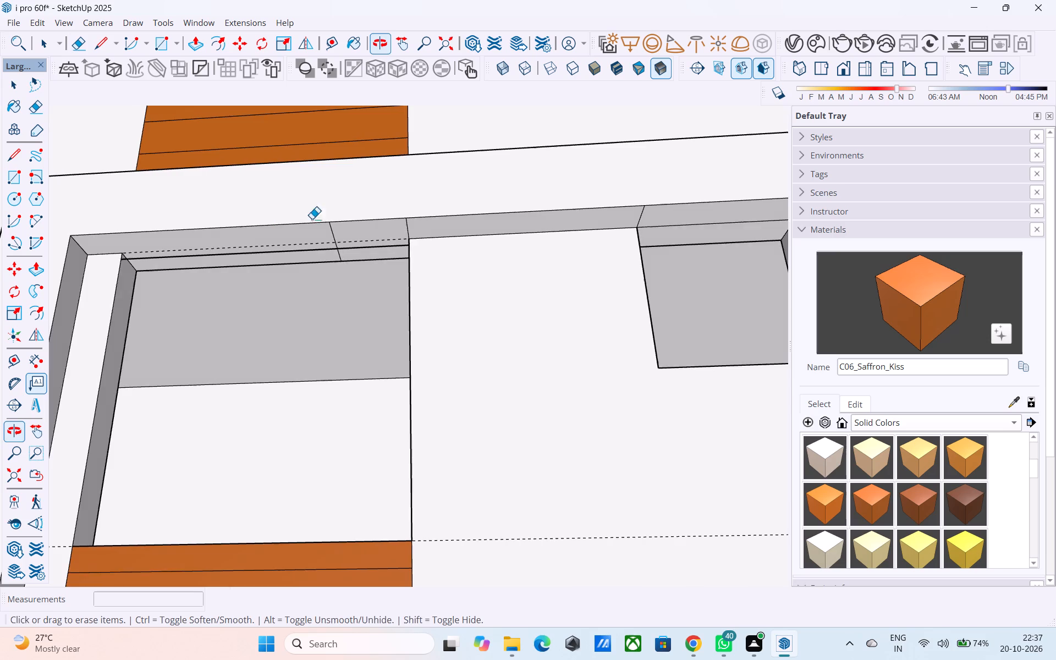
{"action": "scroll", "coordinate": [326, 222], "scroll_direction": "up", "scroll_amount": 4}
{"action": "left_click_drag", "start_coordinate": [334, 239], "coordinate": [326, 236]}
{"action": "left_click_drag", "start_coordinate": [449, 236], "coordinate": [443, 235]}
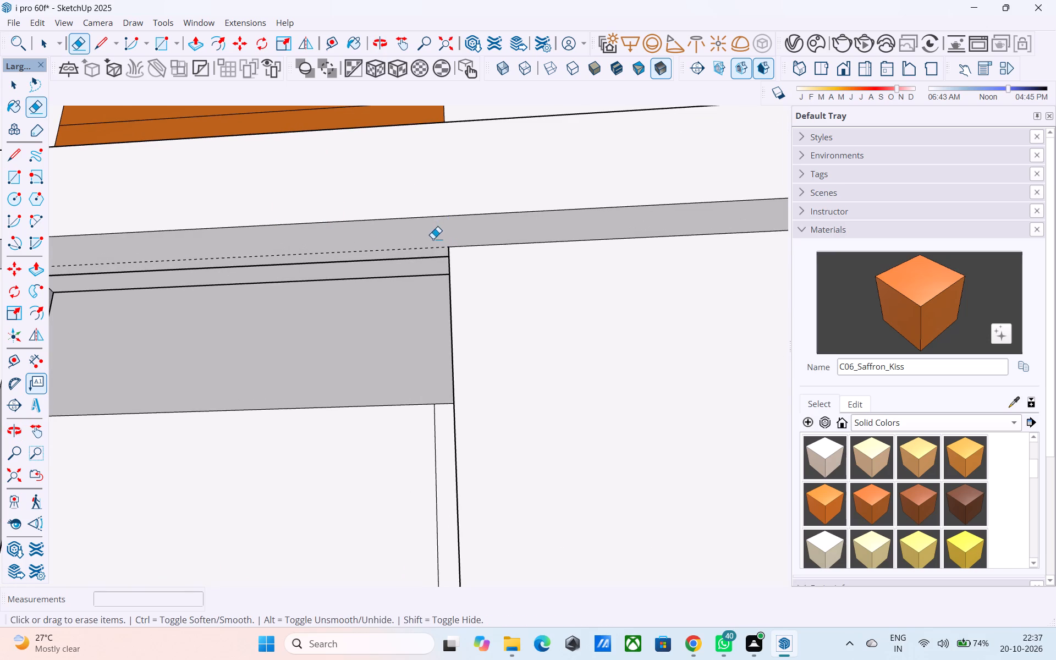
Erase the leftover edges under the upper arm above the small opening, plus the guide and line over the band's opening.
{"action": "scroll", "coordinate": [323, 253], "scroll_direction": "down", "scroll_amount": 5}
{"action": "scroll", "coordinate": [624, 251], "scroll_direction": "up", "scroll_amount": 5}
{"action": "left_click_drag", "start_coordinate": [612, 224], "coordinate": [602, 224]}
{"action": "left_click_drag", "start_coordinate": [632, 231], "coordinate": [632, 230]}
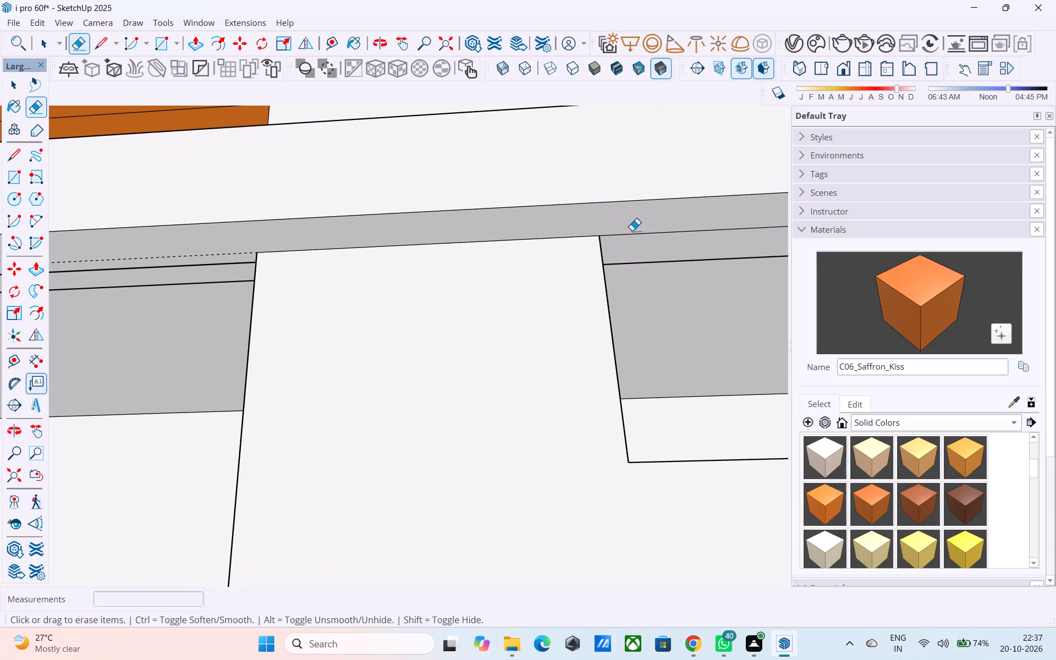
{"action": "left_click_drag", "start_coordinate": [632, 230], "coordinate": [636, 249]}
{"action": "scroll", "coordinate": [639, 250], "scroll_direction": "down", "scroll_amount": 5}
{"action": "scroll", "coordinate": [338, 291], "scroll_direction": "up", "scroll_amount": 4}
{"action": "left_click_drag", "start_coordinate": [315, 227], "coordinate": [309, 221]}
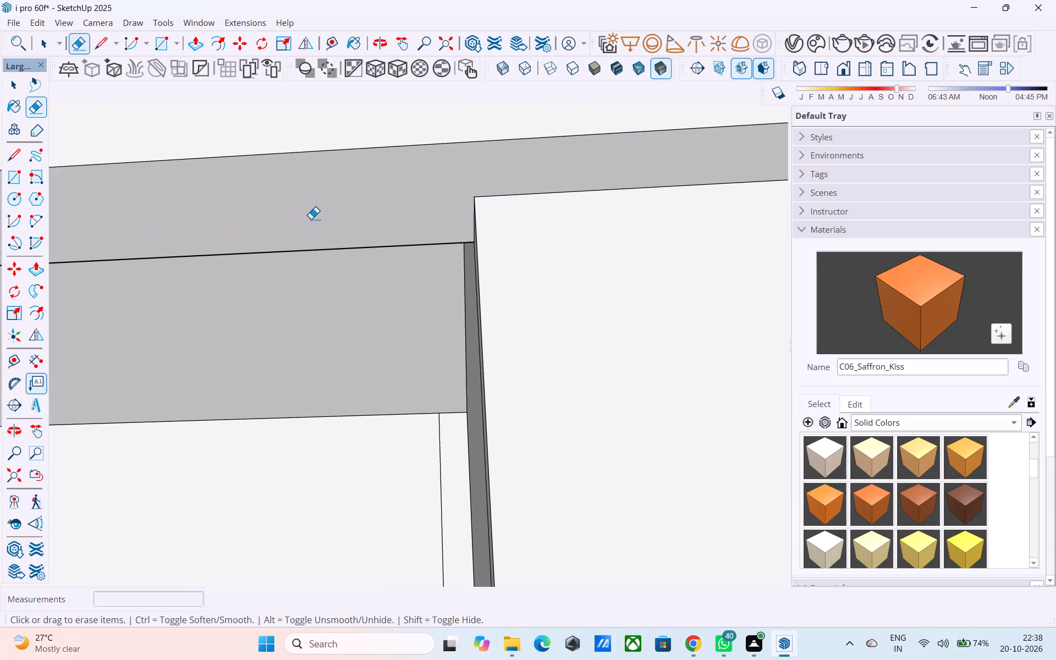
{"action": "scroll", "coordinate": [385, 186], "scroll_direction": "down", "scroll_amount": 20}
Erase the stray edges on the underside of the C-shaped frame's lower arm around the band's lower window opening.
{"action": "middle_click_drag", "start_coordinate": [438, 300], "coordinate": [426, 229]}
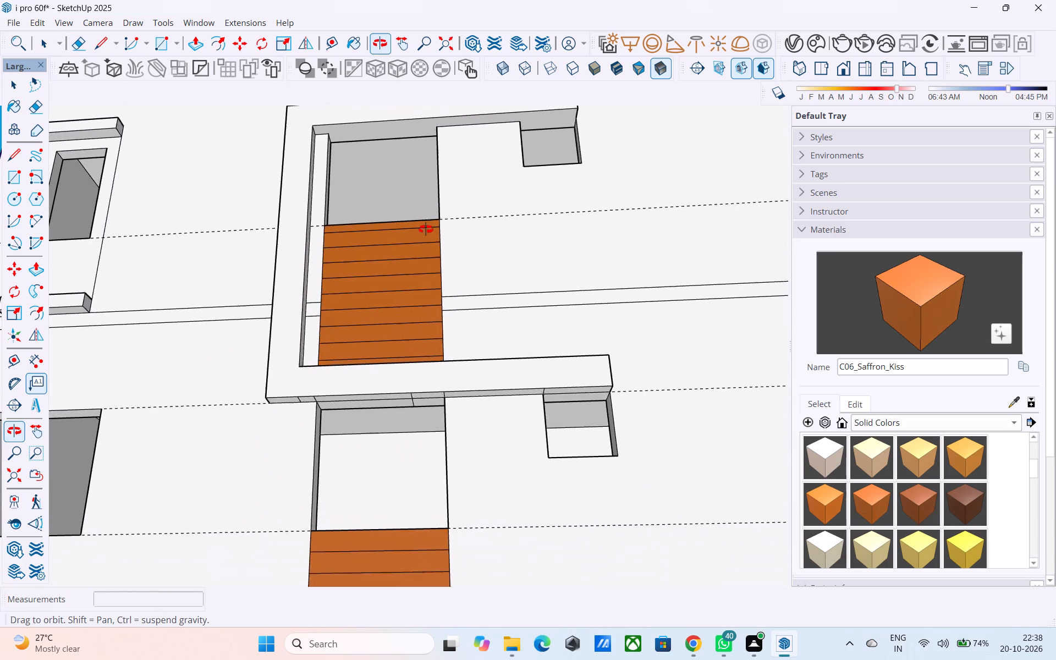
{"action": "middle_click_drag", "start_coordinate": [426, 229], "coordinate": [442, 155]}
{"action": "scroll", "coordinate": [398, 394], "scroll_direction": "up", "scroll_amount": 8}
{"action": "left_click_drag", "start_coordinate": [433, 328], "coordinate": [405, 346]}
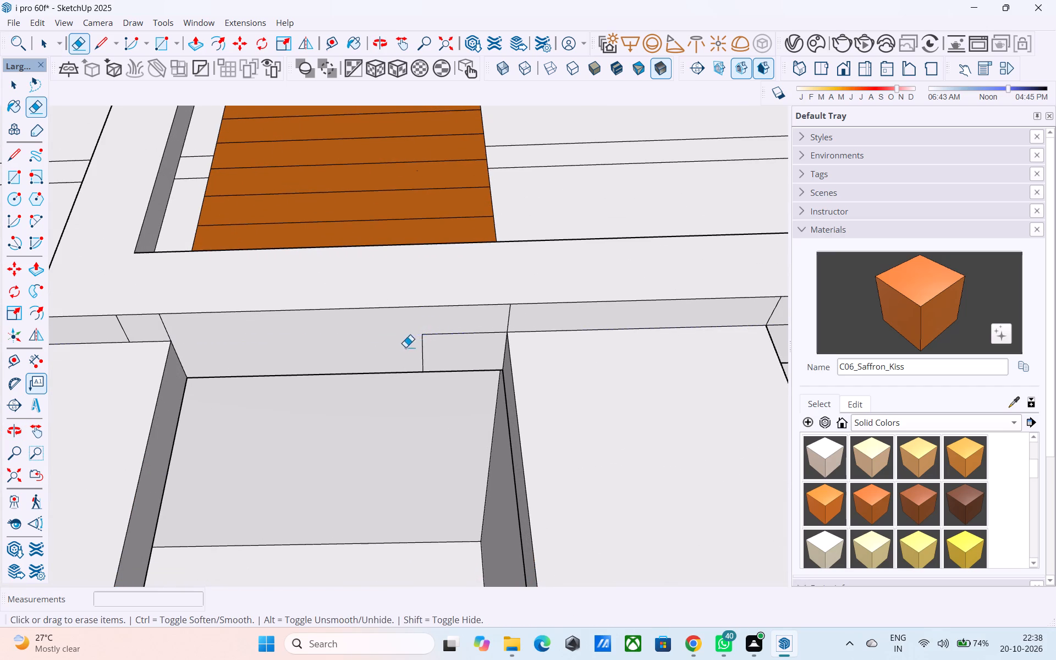
{"action": "left_click_drag", "start_coordinate": [450, 339], "coordinate": [416, 348]}
{"action": "left_click_drag", "start_coordinate": [440, 335], "coordinate": [433, 336]}
{"action": "left_click_drag", "start_coordinate": [510, 323], "coordinate": [482, 317]}
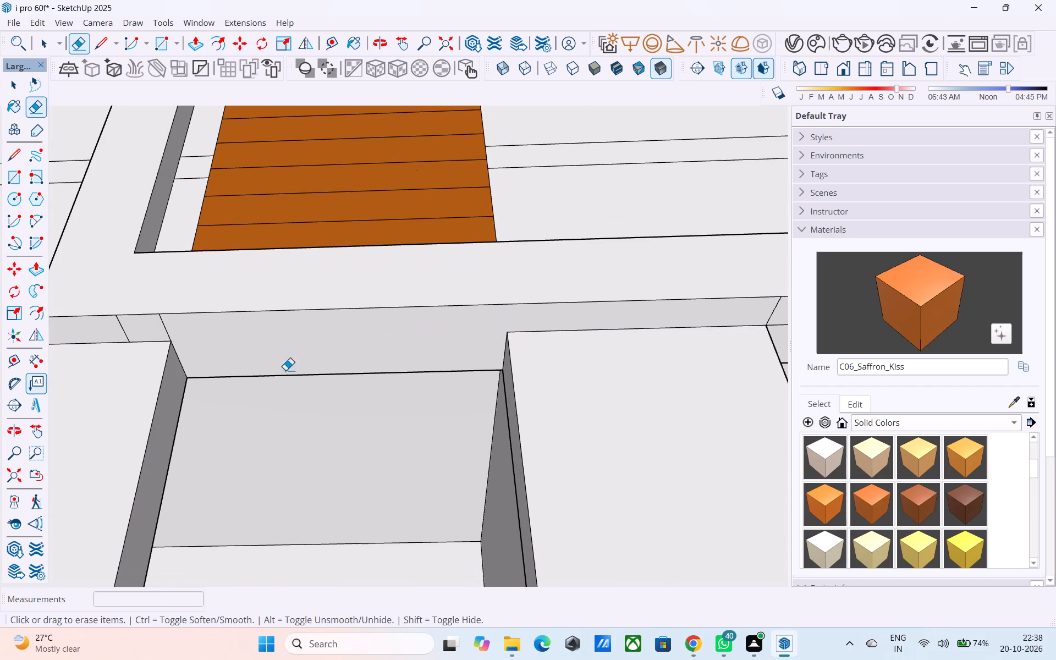
{"action": "left_click_drag", "start_coordinate": [180, 332], "coordinate": [153, 337]}
{"action": "left_click_drag", "start_coordinate": [137, 334], "coordinate": [111, 338]}
Erase the stray edges under the lower arm above the small opening, undoing an erasure that removes the adjoining faces.
{"action": "scroll", "coordinate": [120, 340], "scroll_direction": "down", "scroll_amount": 5}
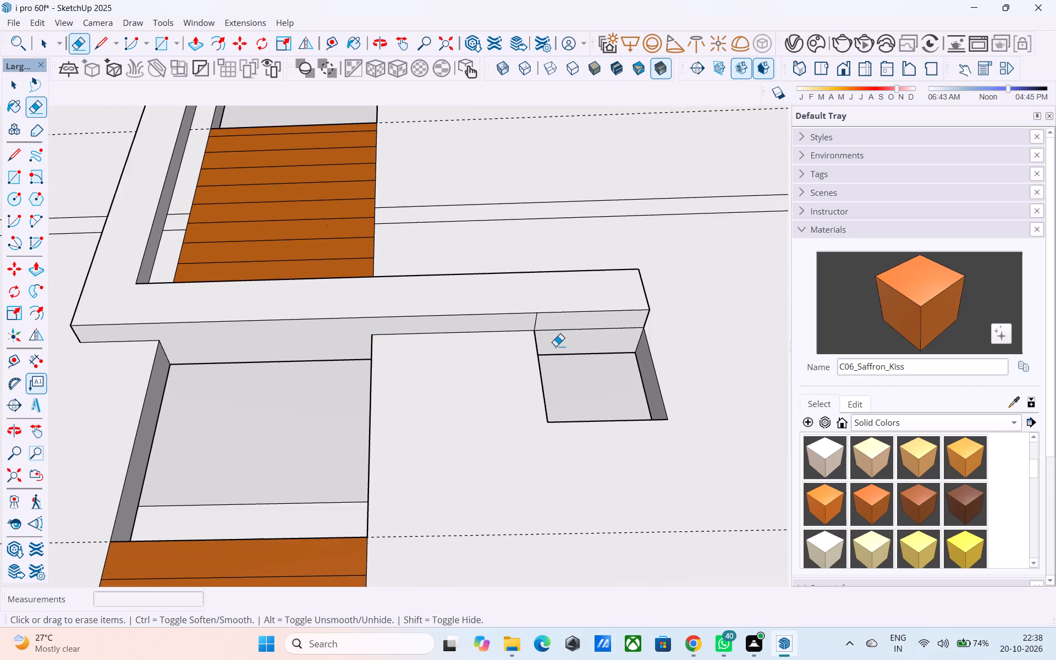
{"action": "scroll", "coordinate": [582, 346], "scroll_direction": "up", "scroll_amount": 5}
{"action": "left_click_drag", "start_coordinate": [543, 324], "coordinate": [552, 335]}
{"action": "left_click_drag", "start_coordinate": [527, 321], "coordinate": [505, 324]}
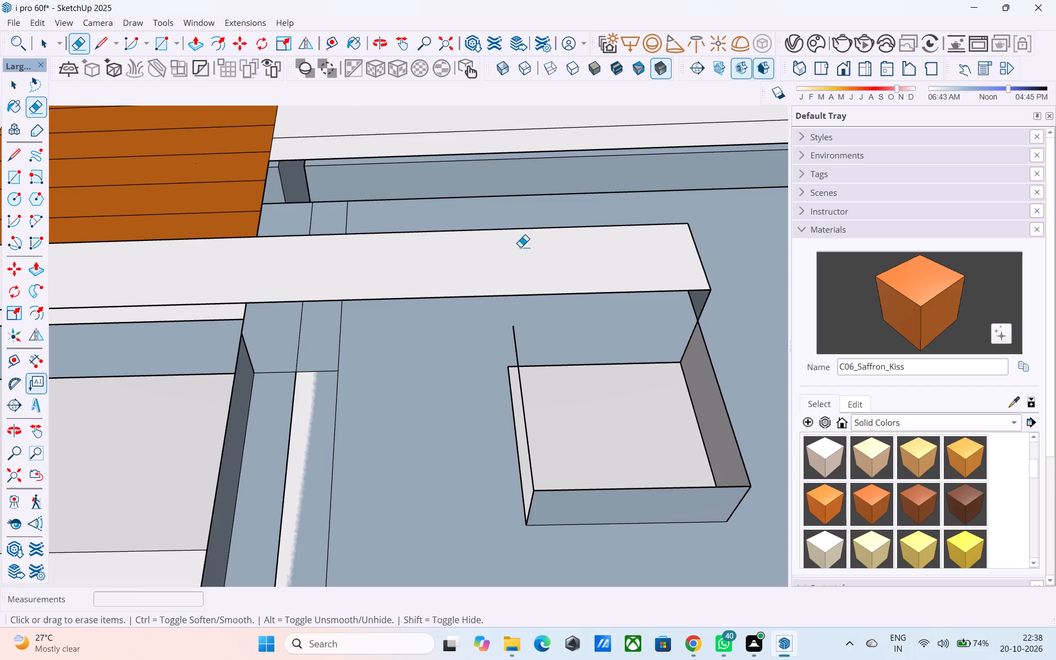
{"action": "key", "text": "ctrl+z"}
{"action": "scroll", "coordinate": [522, 273], "scroll_direction": "up", "scroll_amount": 3}
{"action": "left_click_drag", "start_coordinate": [525, 318], "coordinate": [505, 323]}
{"action": "scroll", "coordinate": [517, 270], "scroll_direction": "down", "scroll_amount": 8}
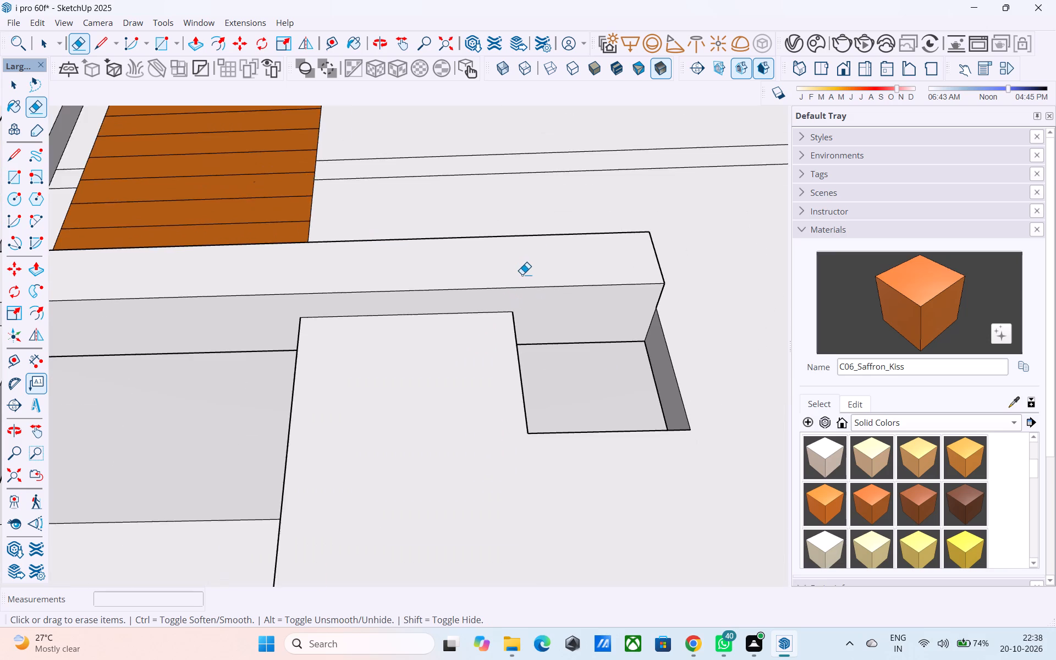
Paint the C-shaped frame's front, top and outer side faces with M08_Obsidian_Black from the Solid Colors materials.
{"action": "scroll", "coordinate": [522, 274], "scroll_direction": "down", "scroll_amount": 3}
{"action": "middle_click_drag", "start_coordinate": [523, 279], "coordinate": [524, 356]}
{"action": "scroll", "coordinate": [524, 357], "scroll_direction": "down", "scroll_amount": 7}
{"action": "middle_click_drag", "start_coordinate": [517, 366], "coordinate": [501, 479]}
{"action": "scroll", "coordinate": [449, 388], "scroll_direction": "down", "scroll_amount": 3}
{"action": "middle_click_drag", "start_coordinate": [449, 388], "coordinate": [428, 389]}
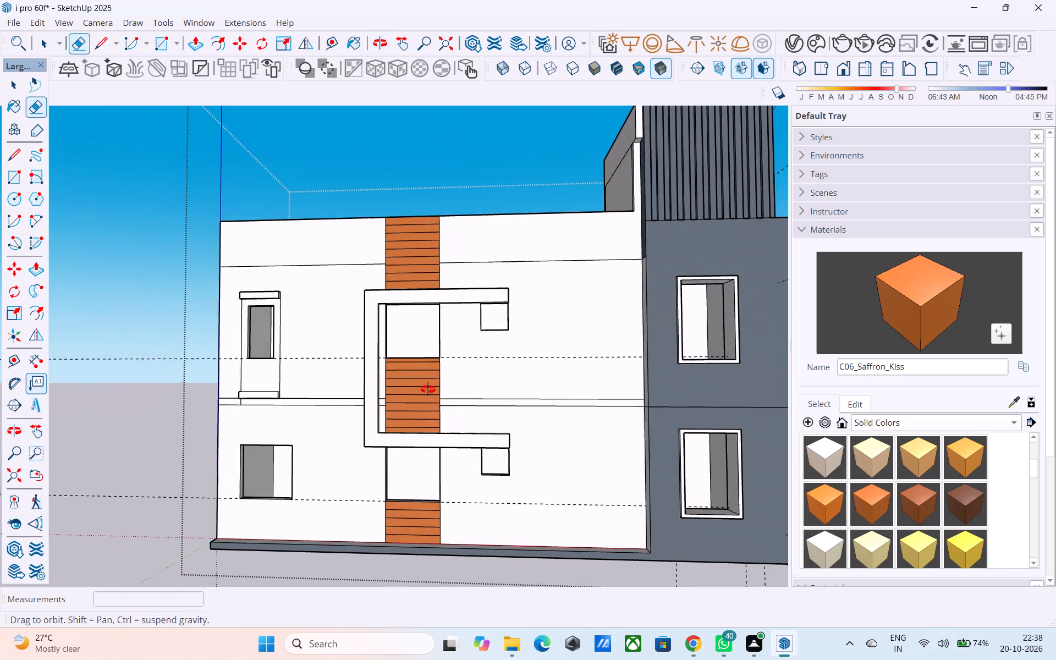
{"action": "middle_click_drag", "start_coordinate": [428, 389], "coordinate": [413, 393]}
{"action": "scroll", "coordinate": [876, 488], "scroll_direction": "down", "scroll_amount": 8}
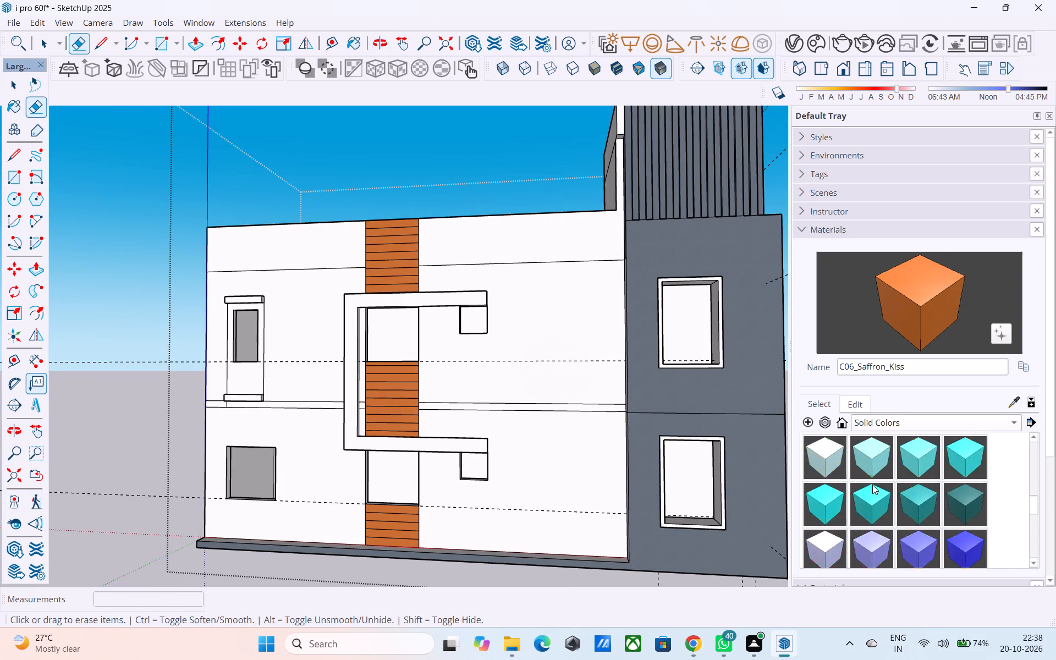
{"action": "scroll", "coordinate": [872, 485], "scroll_direction": "down", "scroll_amount": 7}
{"action": "scroll", "coordinate": [877, 500], "scroll_direction": "up", "scroll_amount": 1}
{"action": "scroll", "coordinate": [878, 500], "scroll_direction": "down", "scroll_amount": 8}
{"action": "left_click", "coordinate": [823, 445]}
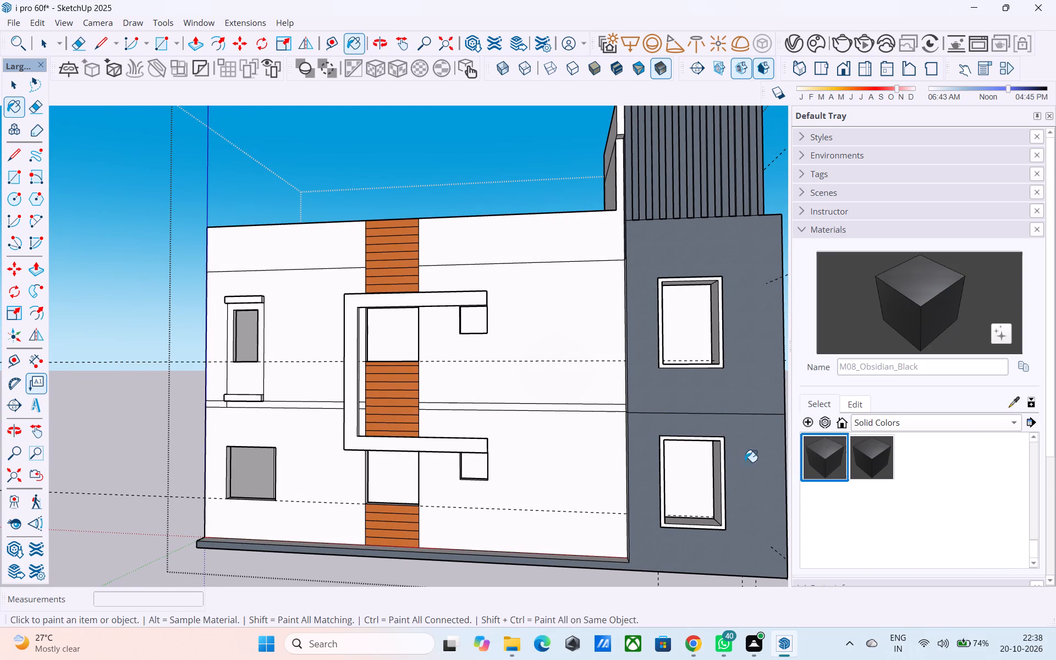
{"action": "scroll", "coordinate": [514, 420], "scroll_direction": "up", "scroll_amount": 7}
{"action": "left_click", "coordinate": [361, 297]}
{"action": "middle_click_drag", "start_coordinate": [377, 311], "coordinate": [591, 384]}
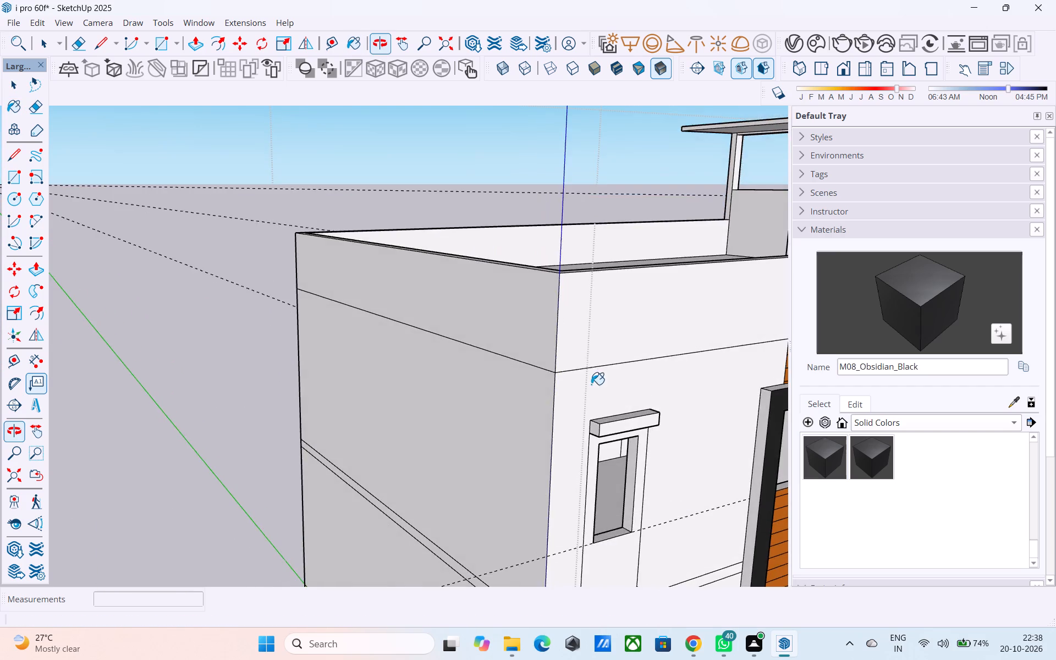
{"action": "scroll", "coordinate": [424, 294], "scroll_direction": "down", "scroll_amount": 6}
{"action": "scroll", "coordinate": [652, 352], "scroll_direction": "up", "scroll_amount": 18}
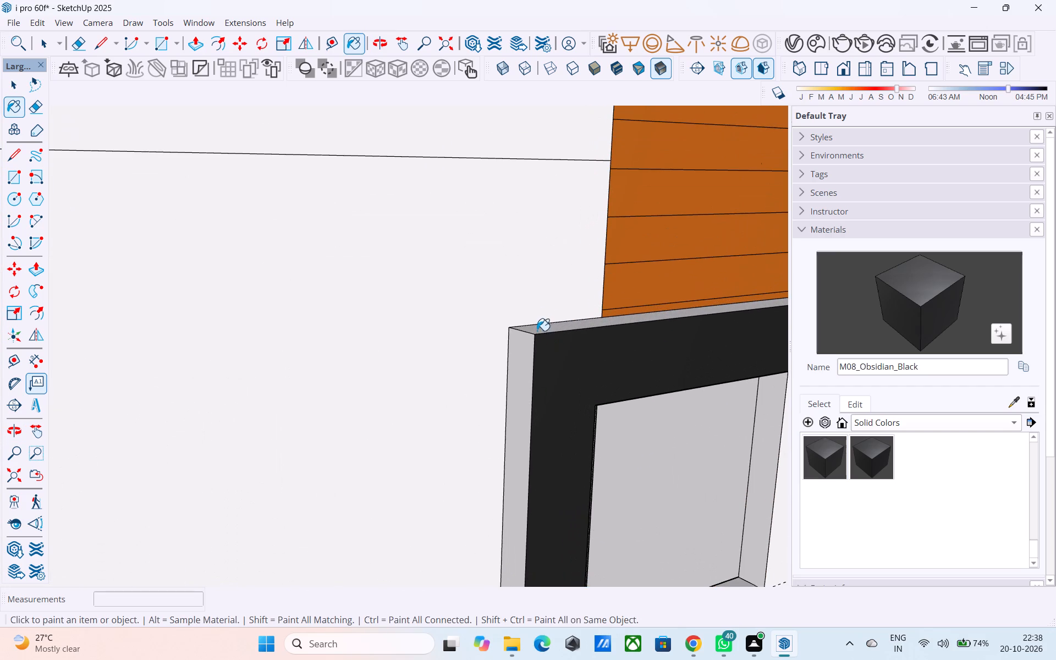
{"action": "left_click", "coordinate": [537, 331]}
{"action": "left_click", "coordinate": [522, 351]}
{"action": "scroll", "coordinate": [501, 314], "scroll_direction": "down", "scroll_amount": 6}
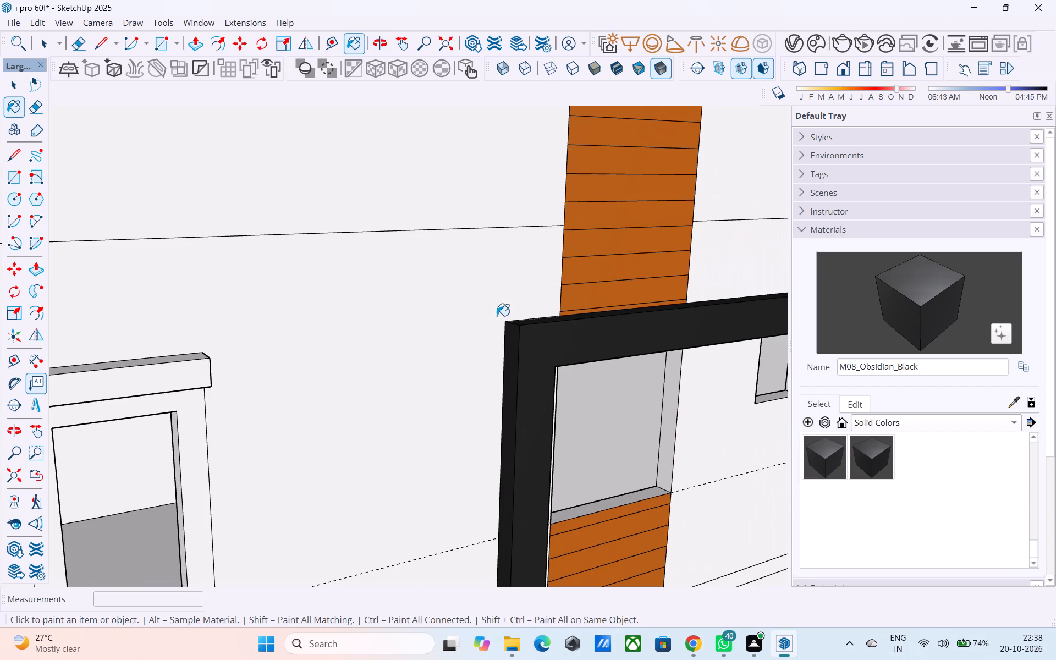
Paint the underside of the frame's upper arm and the inner side of its vertical leg with M08_Obsidian_Black.
{"action": "scroll", "coordinate": [581, 317], "scroll_direction": "down", "scroll_amount": 1}
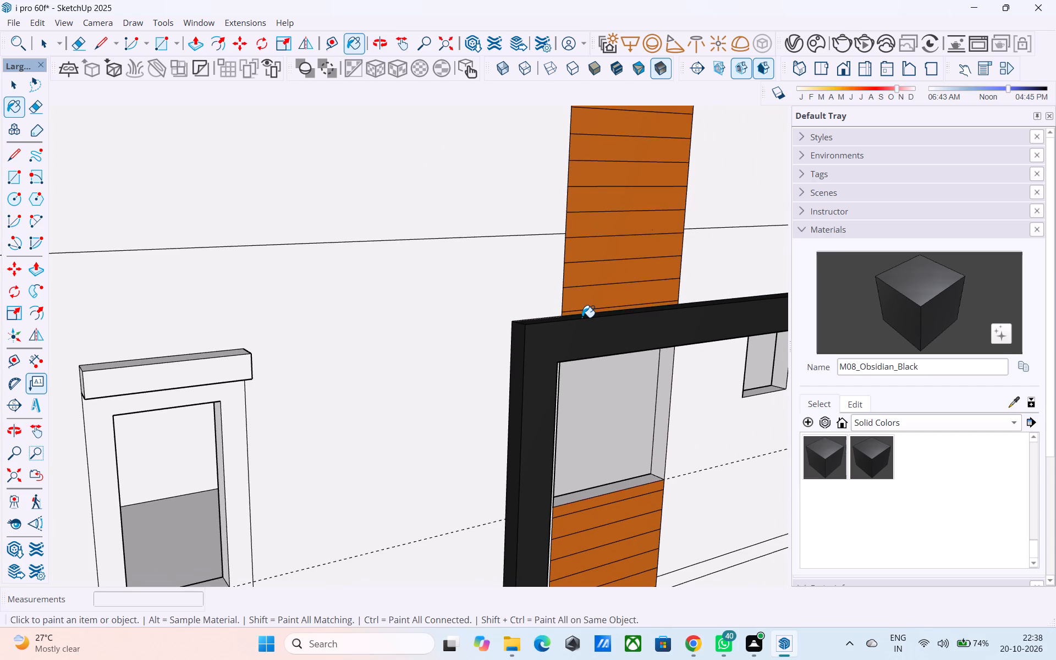
{"action": "scroll", "coordinate": [582, 317], "scroll_direction": "down", "scroll_amount": 2}
{"action": "scroll", "coordinate": [637, 328], "scroll_direction": "down", "scroll_amount": 1}
{"action": "middle_click_drag", "start_coordinate": [667, 337], "coordinate": [641, 343]}
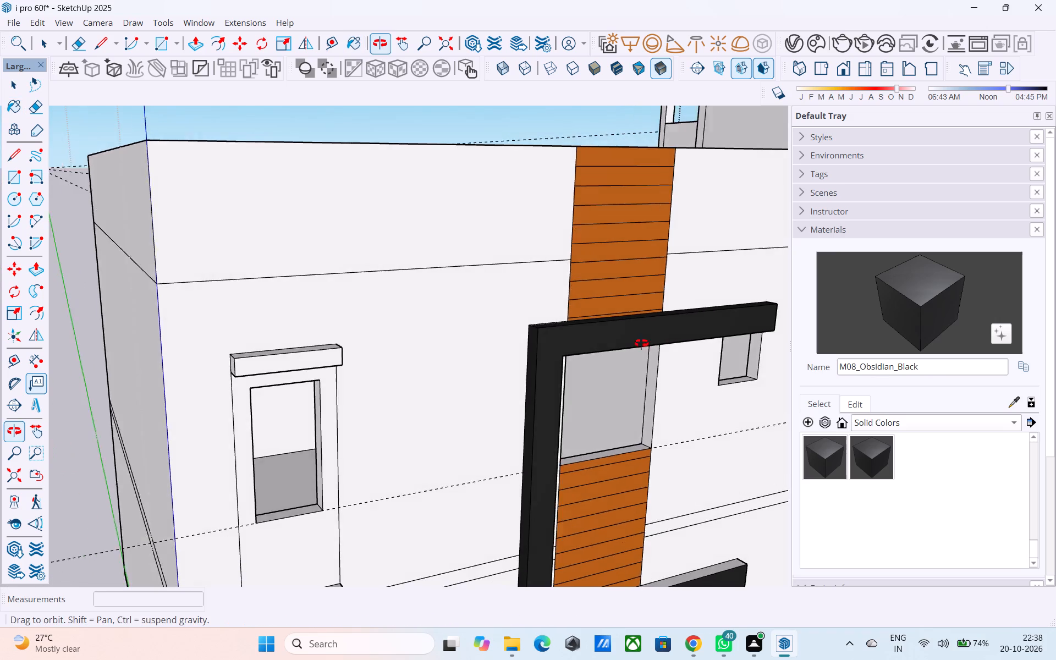
{"action": "middle_click_drag", "start_coordinate": [641, 343], "coordinate": [256, 305]}
{"action": "middle_click_drag", "start_coordinate": [700, 443], "coordinate": [701, 287]}
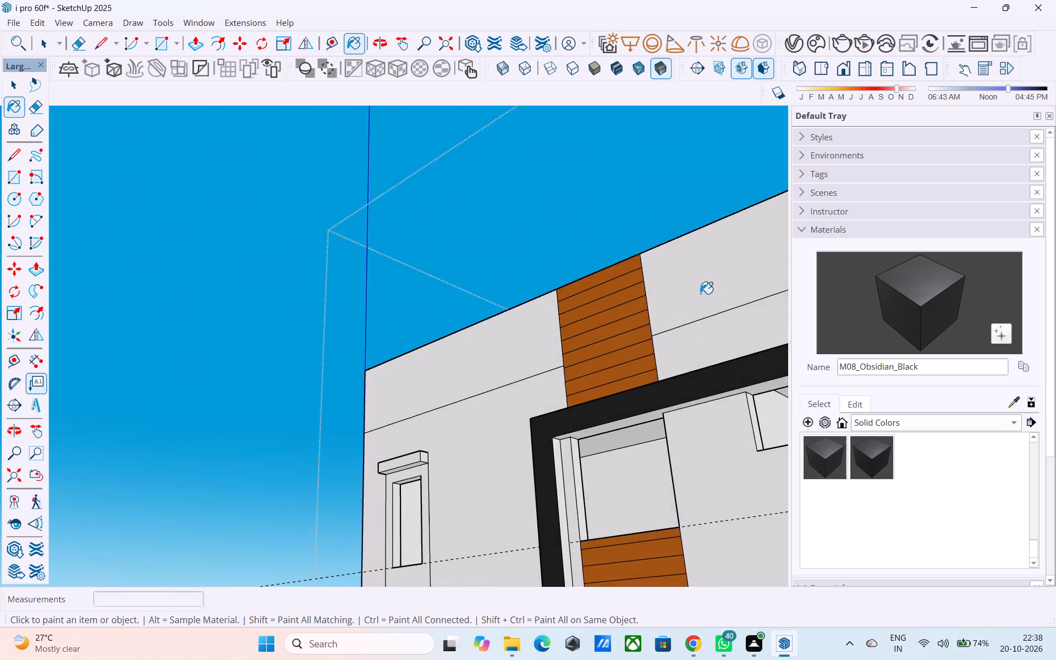
{"action": "scroll", "coordinate": [679, 376], "scroll_direction": "up", "scroll_amount": 9}
{"action": "middle_click_drag", "start_coordinate": [580, 454], "coordinate": [575, 430]}
{"action": "scroll", "coordinate": [560, 411], "scroll_direction": "up", "scroll_amount": 4}
{"action": "left_click", "coordinate": [579, 462]}
{"action": "scroll", "coordinate": [548, 338], "scroll_direction": "down", "scroll_amount": 7}
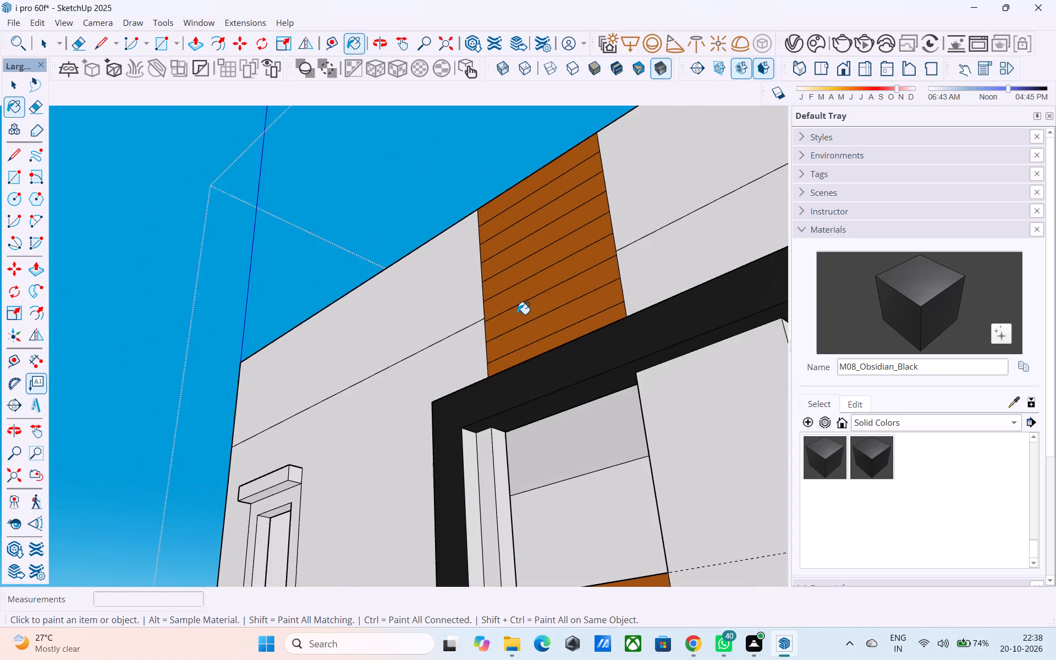
{"action": "scroll", "coordinate": [514, 327], "scroll_direction": "down", "scroll_amount": 3}
{"action": "scroll", "coordinate": [525, 529], "scroll_direction": "up", "scroll_amount": 5}
{"action": "left_click", "coordinate": [469, 474]}
{"action": "scroll", "coordinate": [471, 436], "scroll_direction": "down", "scroll_amount": 11}
Paint the lower arm's top face and the end faces of both frame arms with M08_Obsidian_Black.
{"action": "middle_click_drag", "start_coordinate": [476, 466], "coordinate": [555, 531]}
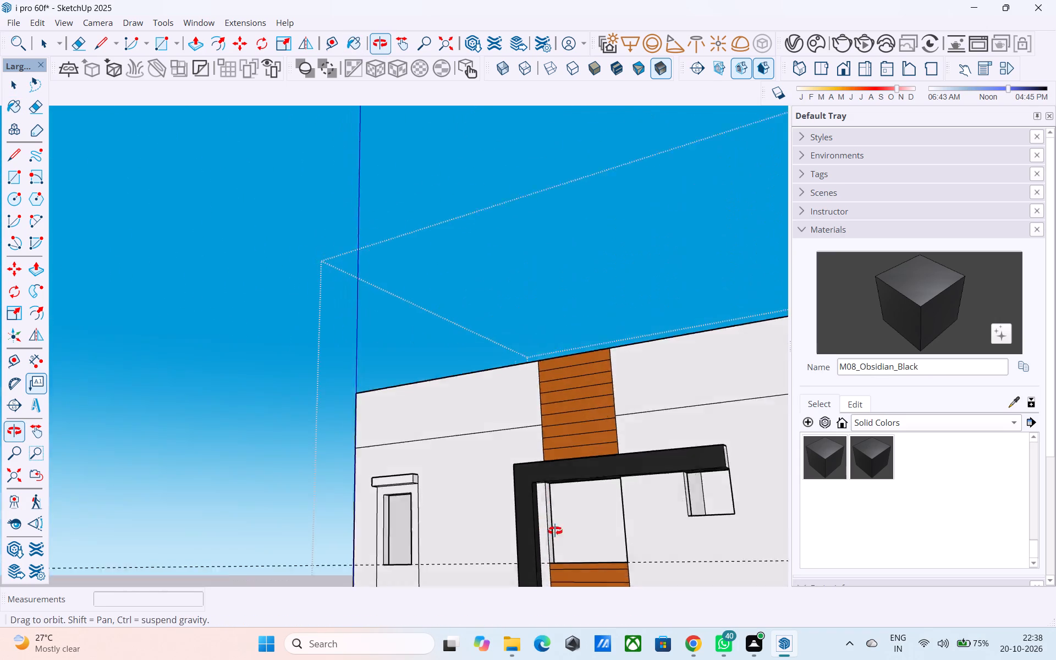
{"action": "middle_click_drag", "start_coordinate": [555, 531], "coordinate": [555, 531]}
{"action": "scroll", "coordinate": [523, 392], "scroll_direction": "down", "scroll_amount": 11}
{"action": "middle_click_drag", "start_coordinate": [555, 502], "coordinate": [588, 584]}
{"action": "scroll", "coordinate": [588, 584], "scroll_direction": "up", "scroll_amount": 12}
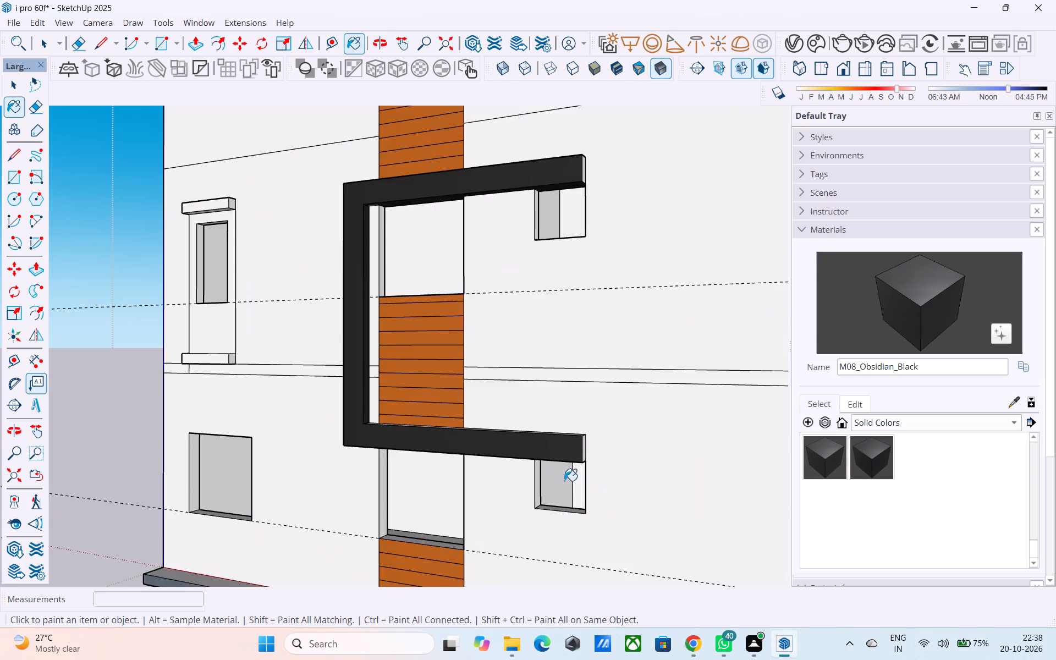
{"action": "scroll", "coordinate": [564, 481], "scroll_direction": "up", "scroll_amount": 3}
{"action": "middle_click_drag", "start_coordinate": [548, 459], "coordinate": [520, 606]}
{"action": "scroll", "coordinate": [566, 458], "scroll_direction": "up", "scroll_amount": 9}
{"action": "left_click", "coordinate": [573, 431]}
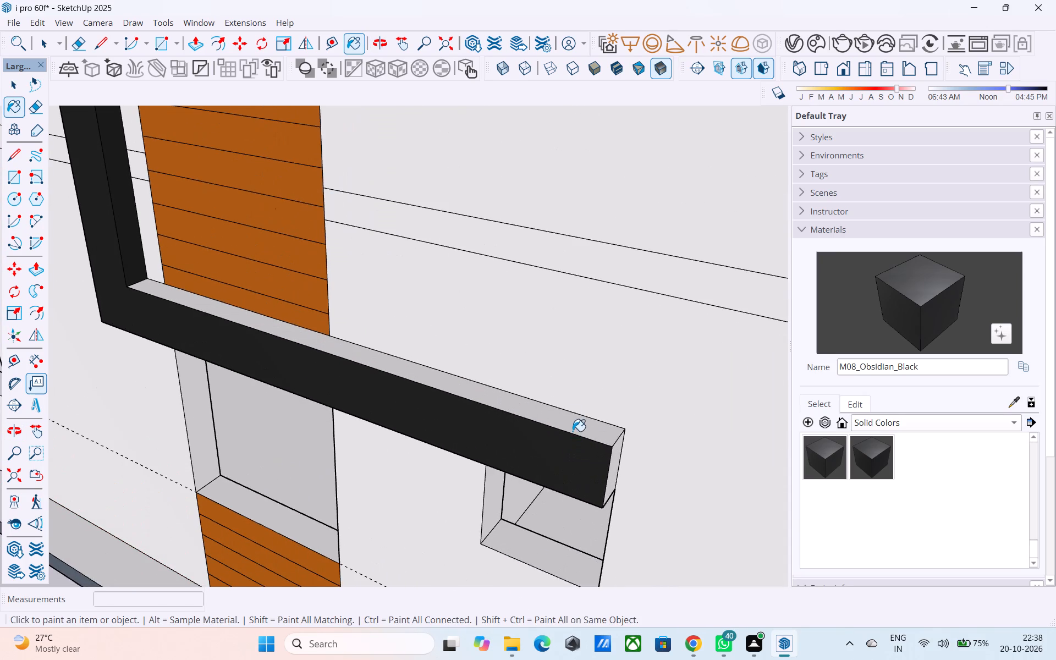
{"action": "scroll", "coordinate": [521, 409], "scroll_direction": "down", "scroll_amount": 5}
{"action": "middle_click_drag", "start_coordinate": [529, 435], "coordinate": [329, 403]}
{"action": "left_click", "coordinate": [535, 486]}
{"action": "scroll", "coordinate": [475, 489], "scroll_direction": "up", "scroll_amount": 1}
{"action": "scroll", "coordinate": [427, 553], "scroll_direction": "down", "scroll_amount": 9}
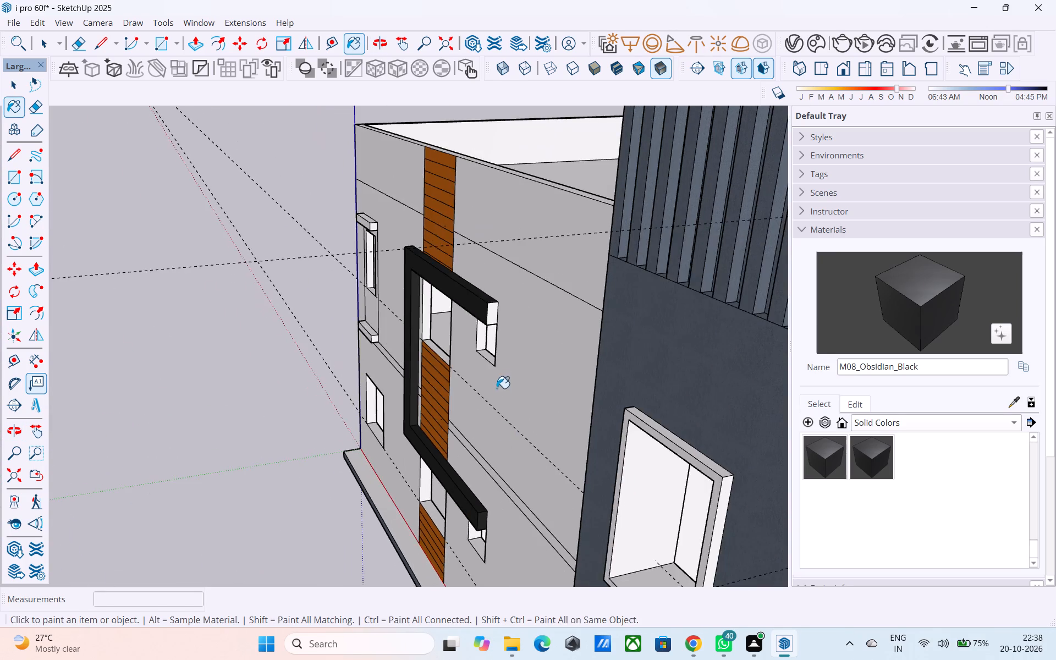
{"action": "scroll", "coordinate": [497, 384], "scroll_direction": "up", "scroll_amount": 9}
{"action": "left_click", "coordinate": [474, 284]}
Paint the narrow upper window's surround face and the front of its top ledge with M08_Obsidian_Black.
{"action": "scroll", "coordinate": [384, 339], "scroll_direction": "down", "scroll_amount": 5}
{"action": "middle_click_drag", "start_coordinate": [383, 343], "coordinate": [507, 330]}
{"action": "scroll", "coordinate": [415, 360], "scroll_direction": "down", "scroll_amount": 2}
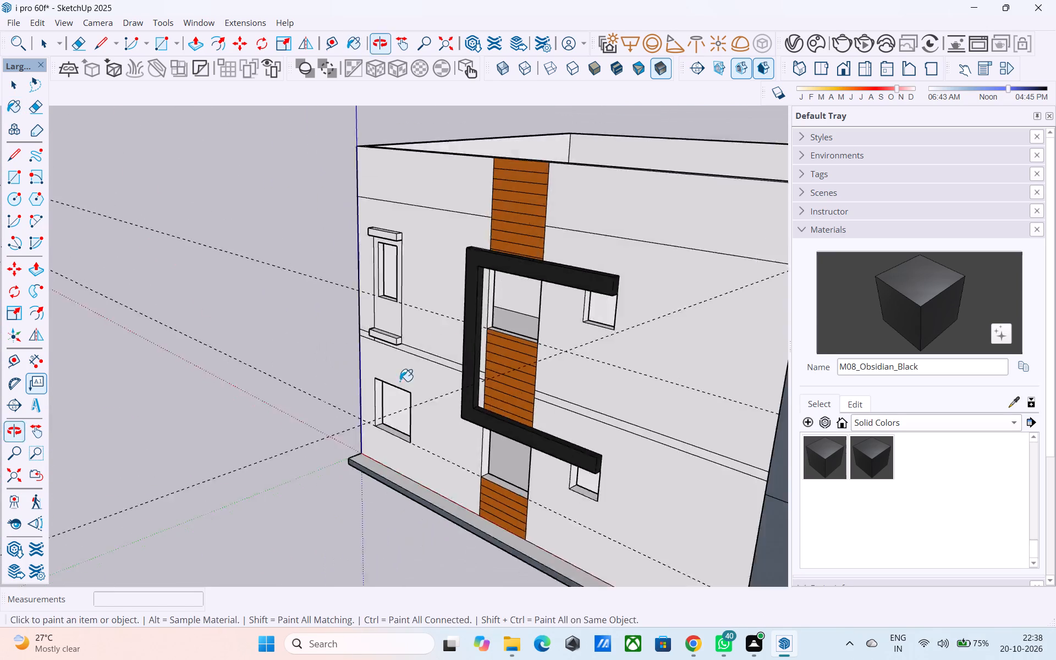
{"action": "scroll", "coordinate": [400, 381], "scroll_direction": "down", "scroll_amount": 7}
{"action": "middle_click_drag", "start_coordinate": [566, 339], "coordinate": [645, 321]}
{"action": "scroll", "coordinate": [465, 321], "scroll_direction": "up", "scroll_amount": 3}
{"action": "scroll", "coordinate": [336, 337], "scroll_direction": "up", "scroll_amount": 9}
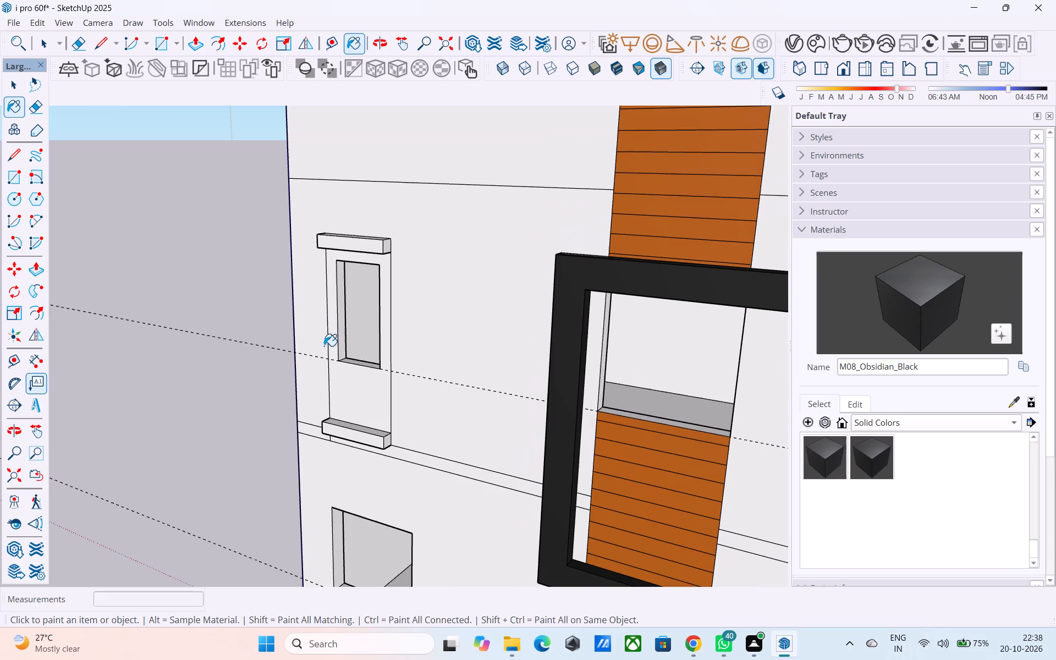
{"action": "left_click", "coordinate": [357, 395]}
{"action": "scroll", "coordinate": [350, 333], "scroll_direction": "up", "scroll_amount": 4}
{"action": "scroll", "coordinate": [344, 234], "scroll_direction": "up", "scroll_amount": 2}
{"action": "left_click", "coordinate": [353, 192]}
{"action": "scroll", "coordinate": [357, 210], "scroll_direction": "down", "scroll_amount": 6}
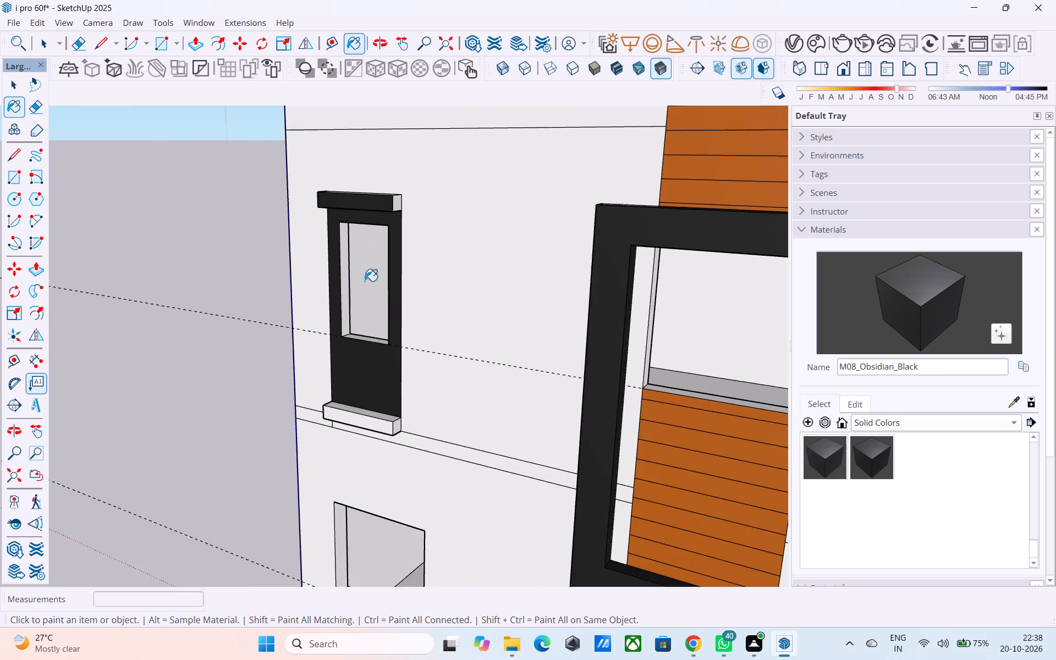
Paint the front, top and near end faces of the ledge beneath the narrow upper window with M08_Obsidian_Black.
{"action": "scroll", "coordinate": [381, 376], "scroll_direction": "up", "scroll_amount": 5}
{"action": "left_click", "coordinate": [354, 442]}
{"action": "left_click", "coordinate": [352, 441]}
{"action": "left_click", "coordinate": [345, 449]}
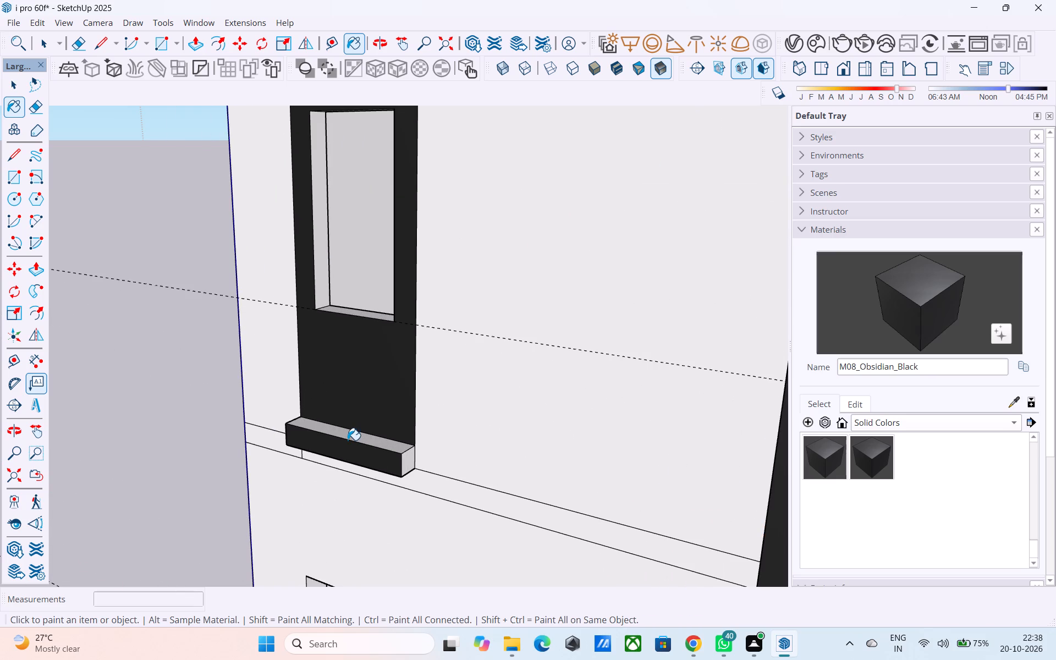
{"action": "left_click", "coordinate": [348, 440]}
{"action": "left_click", "coordinate": [366, 446]}
{"action": "left_click", "coordinate": [383, 448]}
{"action": "left_click", "coordinate": [413, 465]}
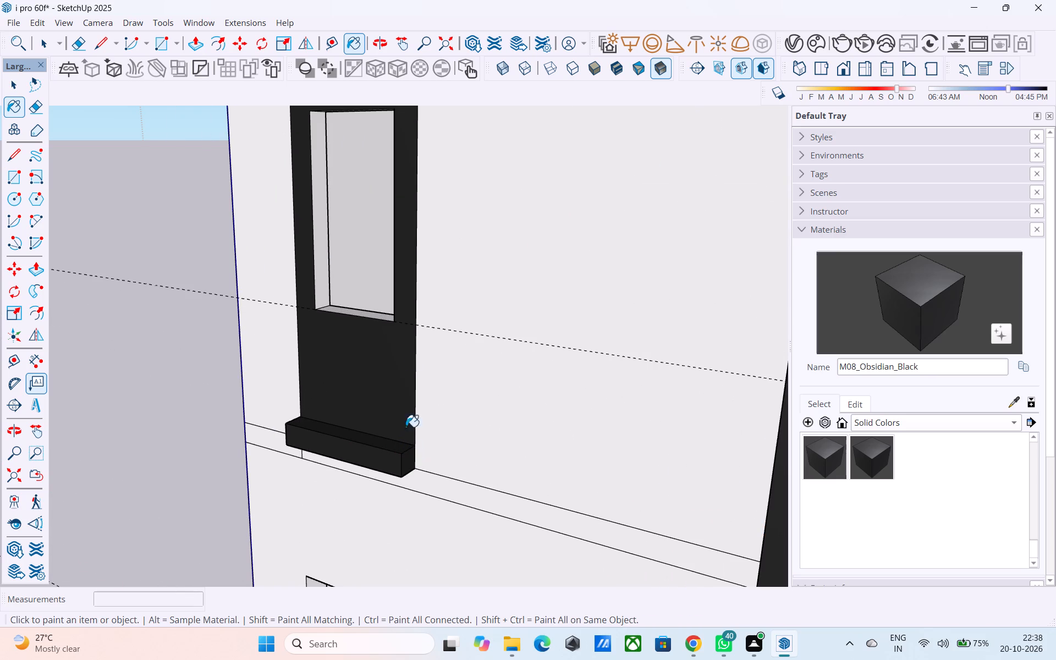
Paint the upper ledge's top and both ends, plus the lower ledge's remaining end, with M08_Obsidian_Black.
{"action": "scroll", "coordinate": [408, 354], "scroll_direction": "down", "scroll_amount": 6}
{"action": "scroll", "coordinate": [414, 183], "scroll_direction": "up", "scroll_amount": 5}
{"action": "left_click", "coordinate": [404, 206]}
{"action": "middle_click_drag", "start_coordinate": [402, 211], "coordinate": [401, 278]}
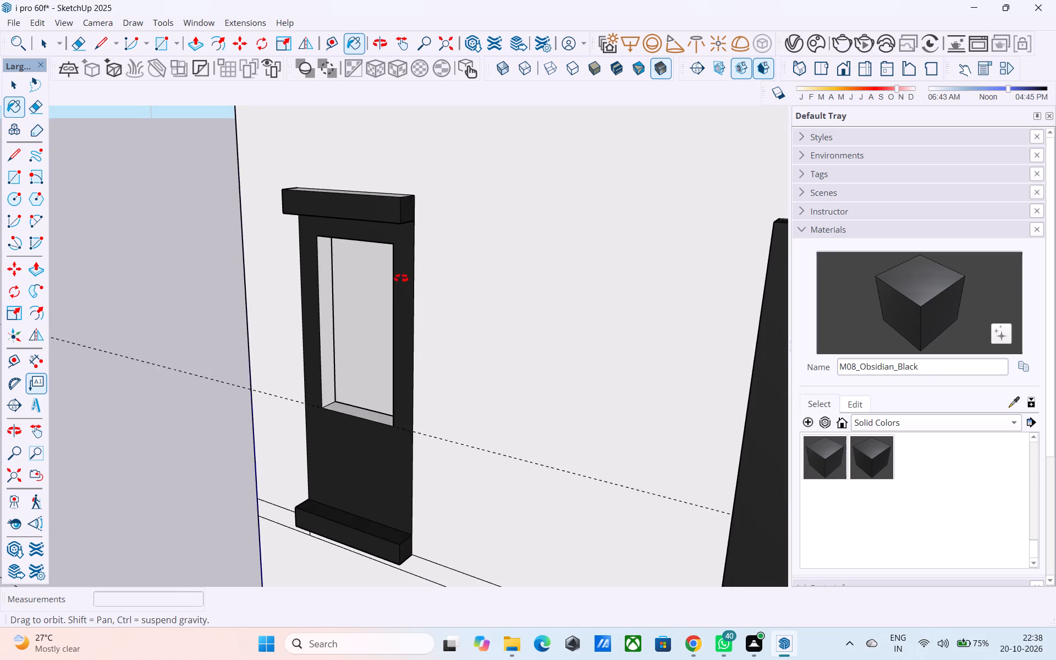
{"action": "middle_click_drag", "start_coordinate": [401, 278], "coordinate": [409, 322]}
{"action": "left_click", "coordinate": [380, 189]}
{"action": "middle_click_drag", "start_coordinate": [361, 216], "coordinate": [772, 167]}
{"action": "scroll", "coordinate": [515, 220], "scroll_direction": "down", "scroll_amount": 2}
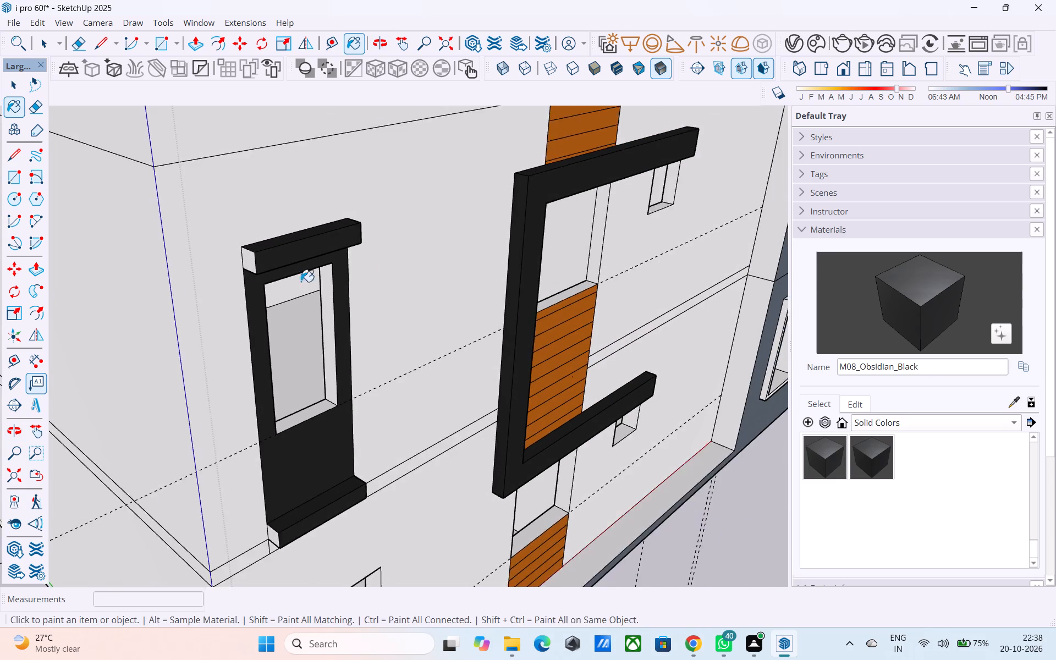
{"action": "scroll", "coordinate": [294, 281], "scroll_direction": "up", "scroll_amount": 3}
{"action": "left_click", "coordinate": [267, 254]}
{"action": "scroll", "coordinate": [267, 254], "scroll_direction": "down", "scroll_amount": 6}
{"action": "scroll", "coordinate": [300, 476], "scroll_direction": "up", "scroll_amount": 6}
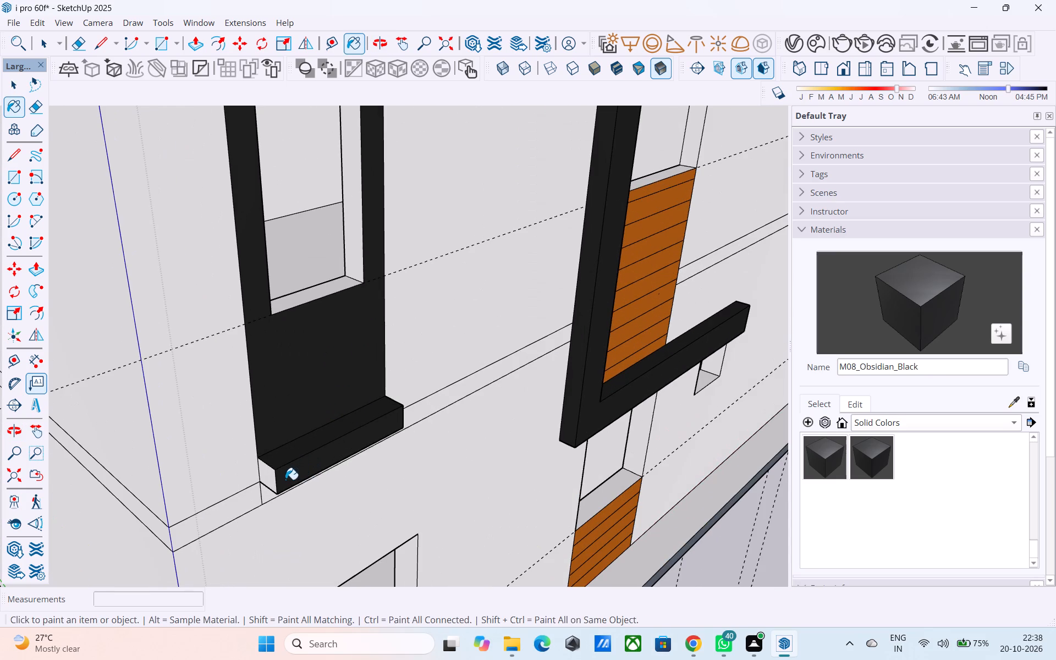
{"action": "left_click", "coordinate": [274, 477]}
{"action": "scroll", "coordinate": [362, 426], "scroll_direction": "down", "scroll_amount": 5}
Paint the underside of the window's lower ledge with M08_Obsidian_Black, undoing a stray fill on the wall strip below it.
{"action": "middle_click_drag", "start_coordinate": [380, 420], "coordinate": [342, 330]}
{"action": "scroll", "coordinate": [341, 331], "scroll_direction": "down", "scroll_amount": 5}
{"action": "middle_click_drag", "start_coordinate": [354, 362], "coordinate": [376, 250]}
{"action": "scroll", "coordinate": [323, 211], "scroll_direction": "up", "scroll_amount": 6}
{"action": "left_click", "coordinate": [331, 189]}
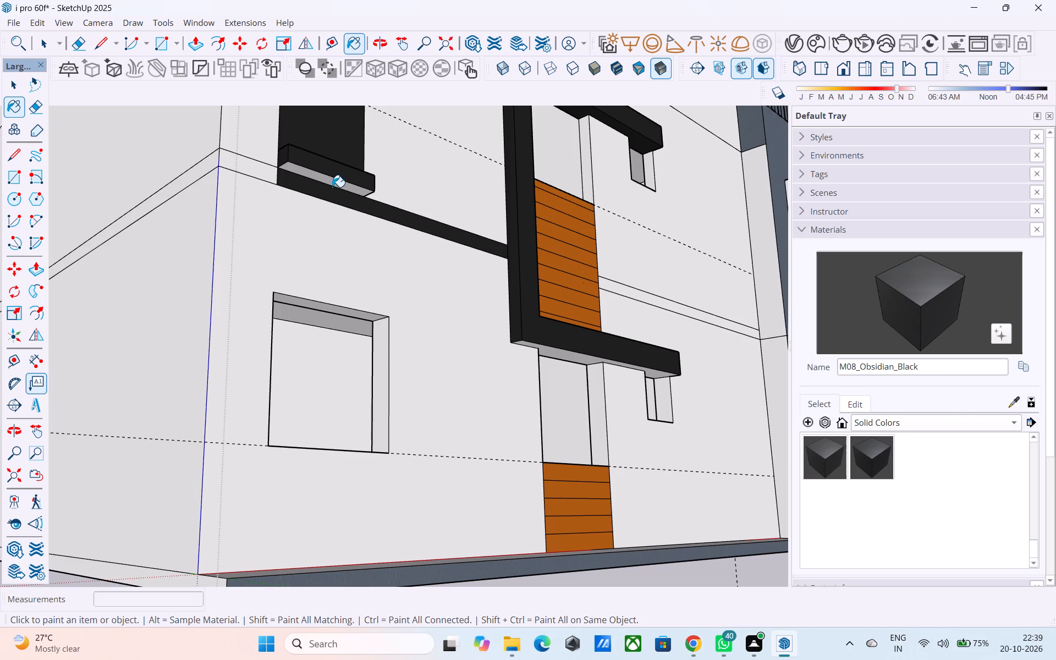
{"action": "key", "text": "ctrl+z"}
{"action": "scroll", "coordinate": [333, 187], "scroll_direction": "up", "scroll_amount": 4}
{"action": "left_click", "coordinate": [335, 183]}
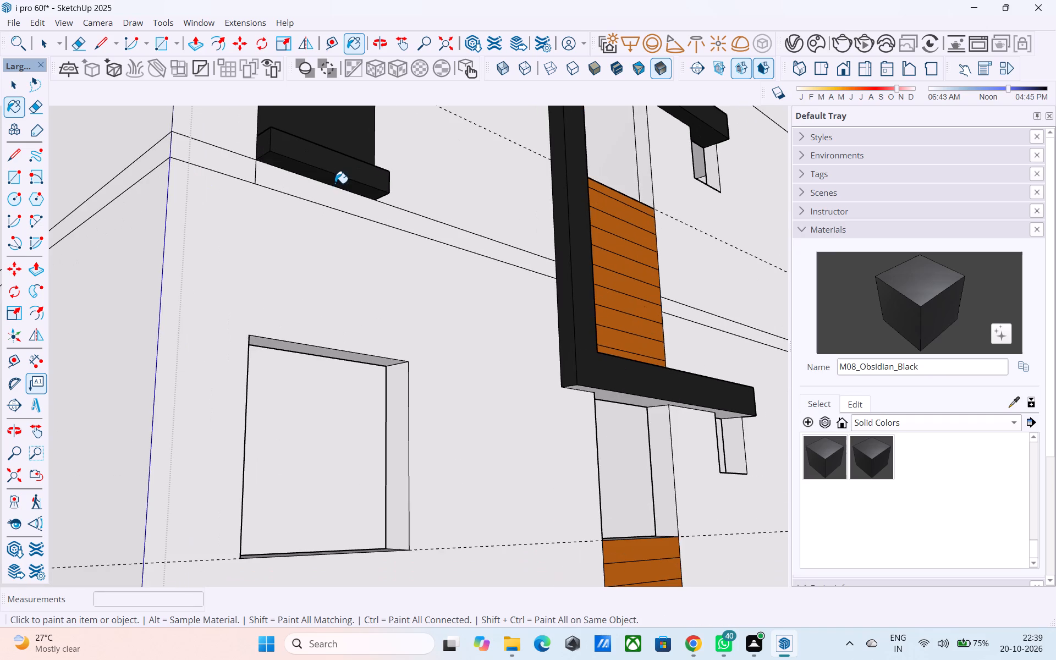
Paint the underside of the C-shaped frame's lower arm with M08_Obsidian_Black.
{"action": "scroll", "coordinate": [335, 183], "scroll_direction": "down", "scroll_amount": 4}
{"action": "middle_click_drag", "start_coordinate": [458, 242], "coordinate": [448, 174]}
{"action": "scroll", "coordinate": [576, 403], "scroll_direction": "up", "scroll_amount": 5}
{"action": "left_click", "coordinate": [541, 403]}
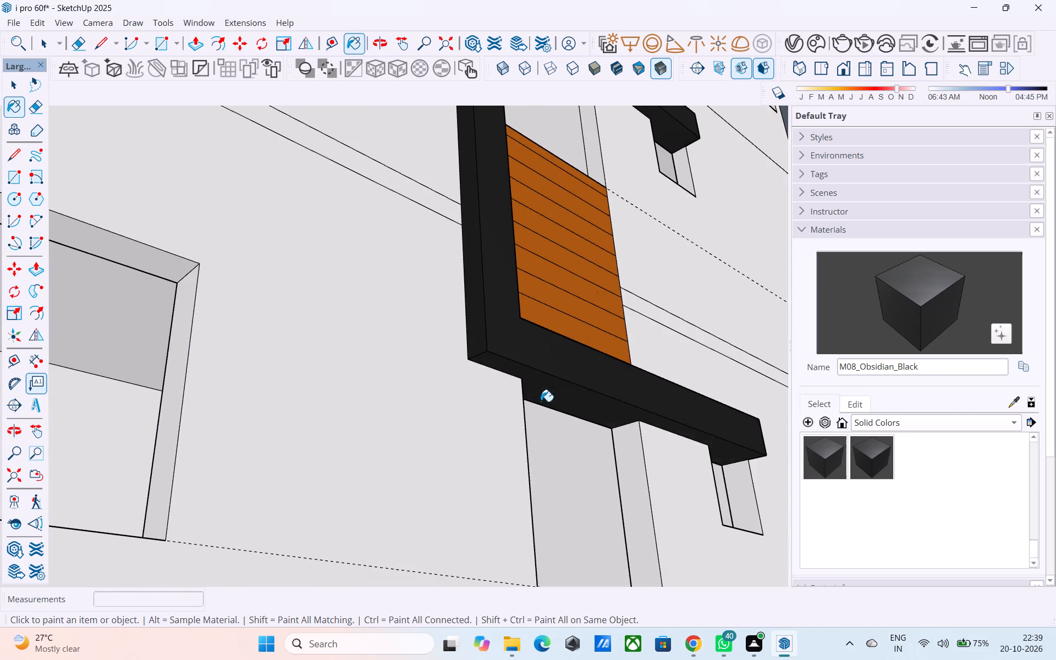
{"action": "scroll", "coordinate": [524, 333], "scroll_direction": "down", "scroll_amount": 7}
Save the model.
{"action": "key", "text": "ctrl+s"}
{"action": "key", "text": "space"}
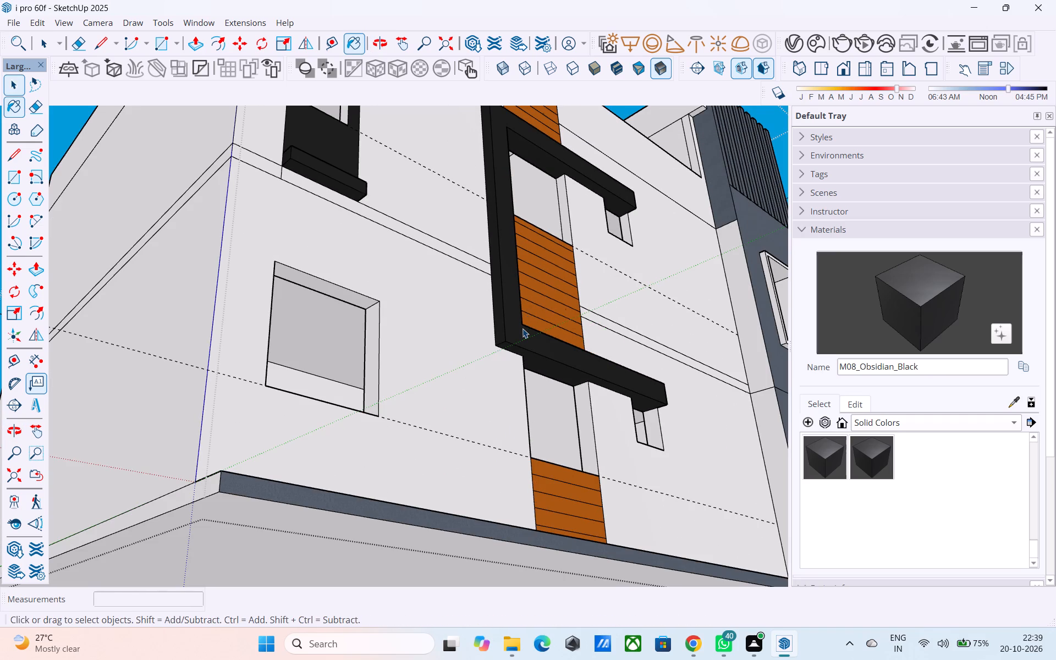
Place a vertical guide on the front balcony's back wall, 1' from its inner corner with the side wall.
{"action": "middle_click_drag", "start_coordinate": [521, 329], "coordinate": [511, 401]}
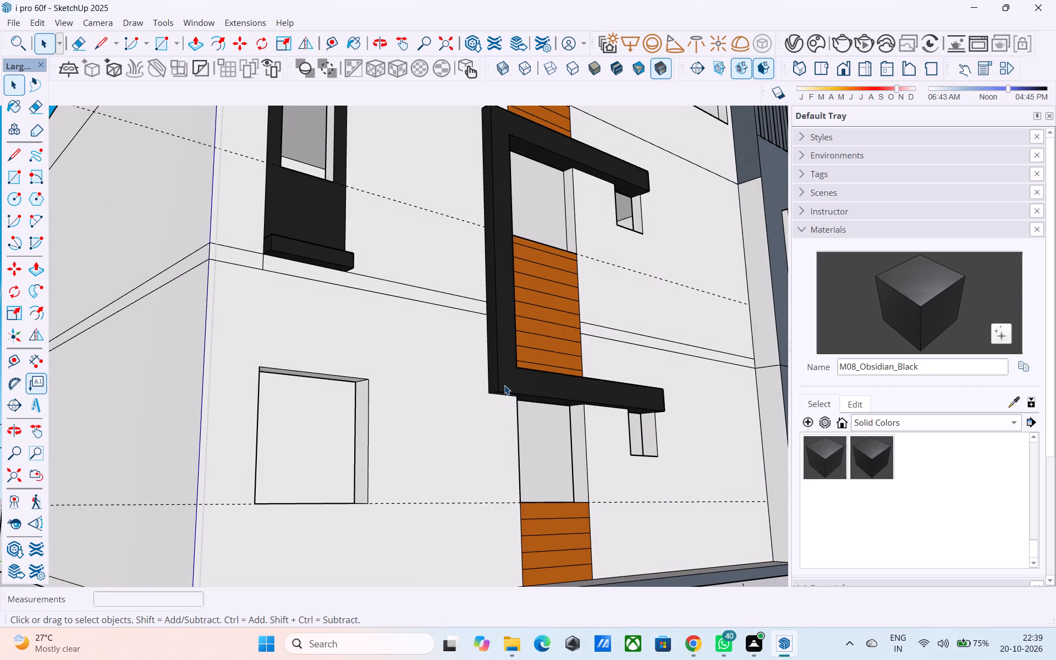
{"action": "middle_click_drag", "start_coordinate": [504, 385], "coordinate": [250, 496]}
{"action": "scroll", "coordinate": [221, 461], "scroll_direction": "down", "scroll_amount": 7}
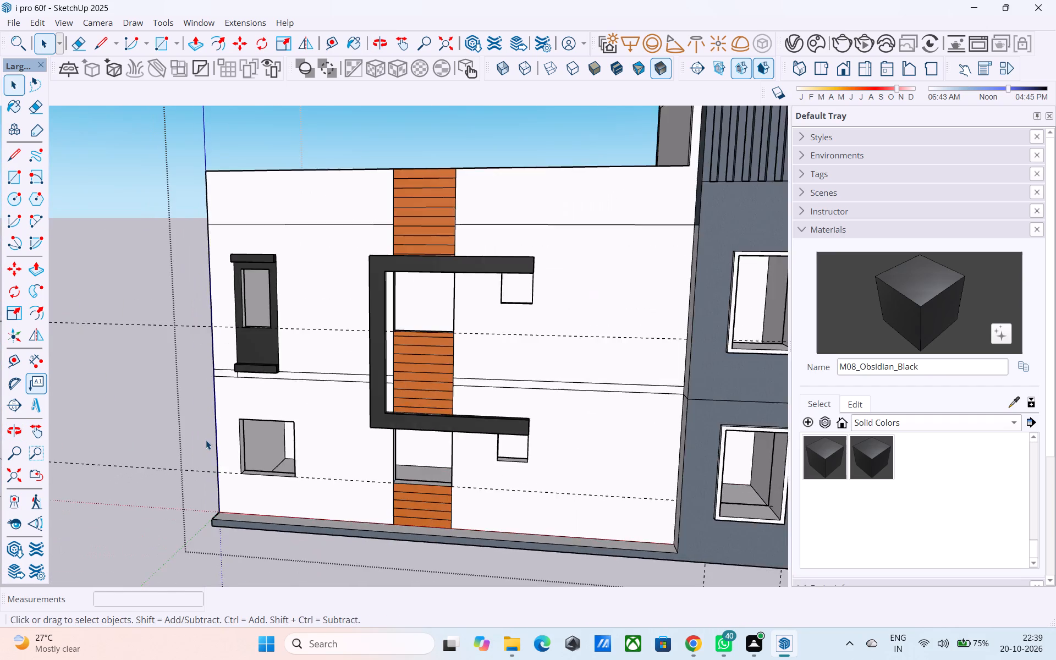
{"action": "scroll", "coordinate": [206, 440], "scroll_direction": "down", "scroll_amount": 8}
{"action": "middle_click_drag", "start_coordinate": [436, 415], "coordinate": [81, 430]}
{"action": "middle_click_drag", "start_coordinate": [417, 395], "coordinate": [270, 392]}
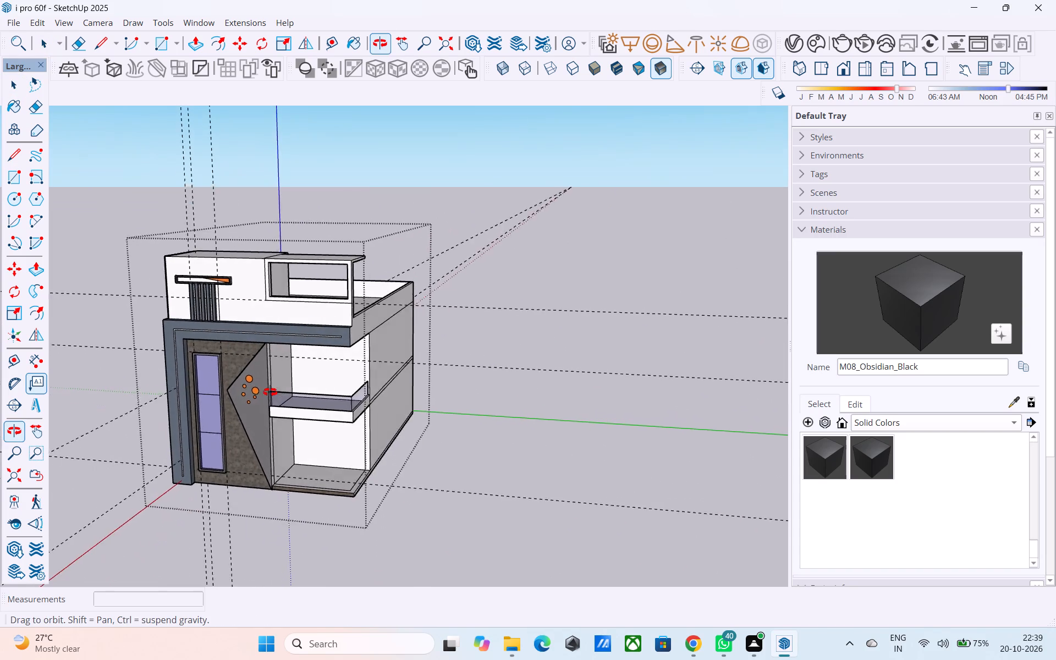
{"action": "middle_click_drag", "start_coordinate": [270, 392], "coordinate": [244, 386]}
{"action": "scroll", "coordinate": [400, 373], "scroll_direction": "down", "scroll_amount": 2}
{"action": "scroll", "coordinate": [180, 386], "scroll_direction": "up", "scroll_amount": 1}
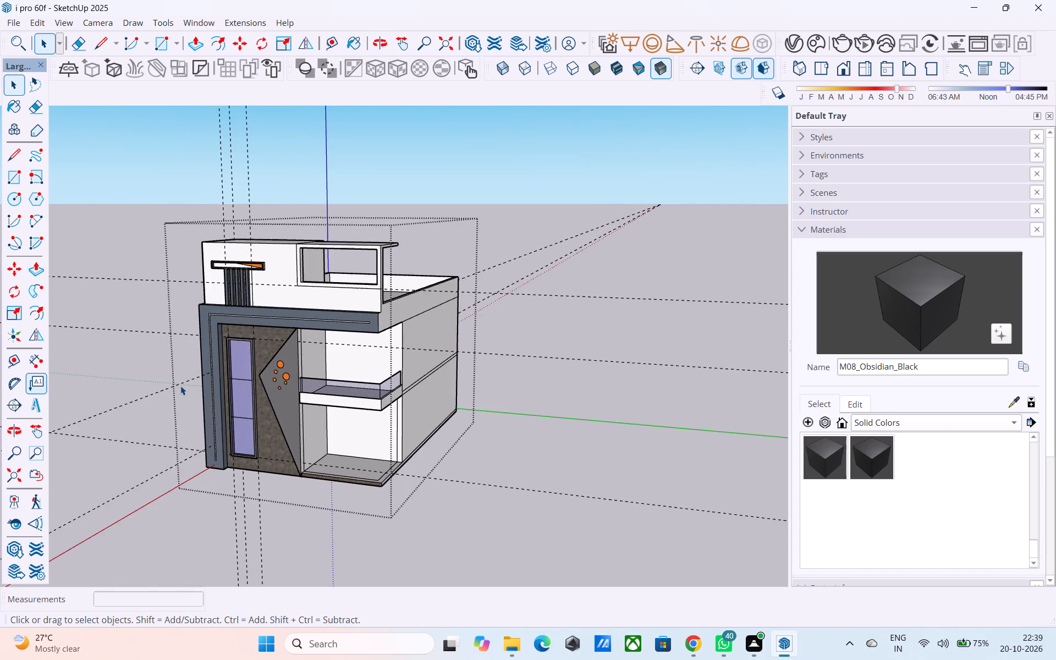
{"action": "scroll", "coordinate": [180, 386], "scroll_direction": "up", "scroll_amount": 3}
{"action": "middle_click_drag", "start_coordinate": [301, 387], "coordinate": [351, 386]}
{"action": "scroll", "coordinate": [362, 384], "scroll_direction": "down", "scroll_amount": 1}
{"action": "scroll", "coordinate": [362, 384], "scroll_direction": "up", "scroll_amount": 9}
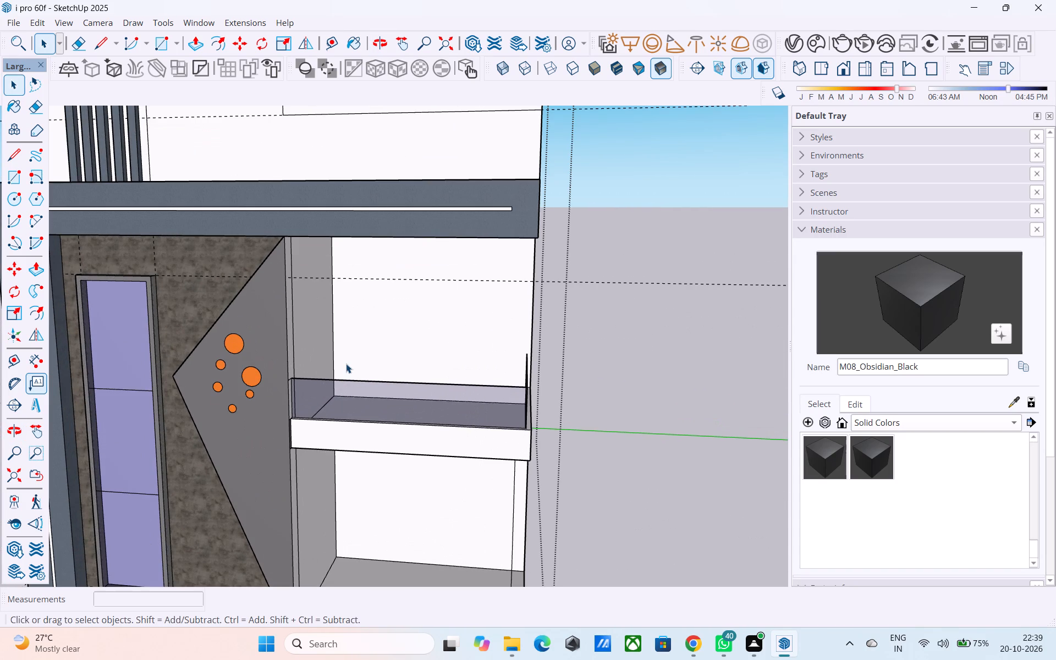
{"action": "key", "text": "t"}
{"action": "left_click", "coordinate": [334, 343]}
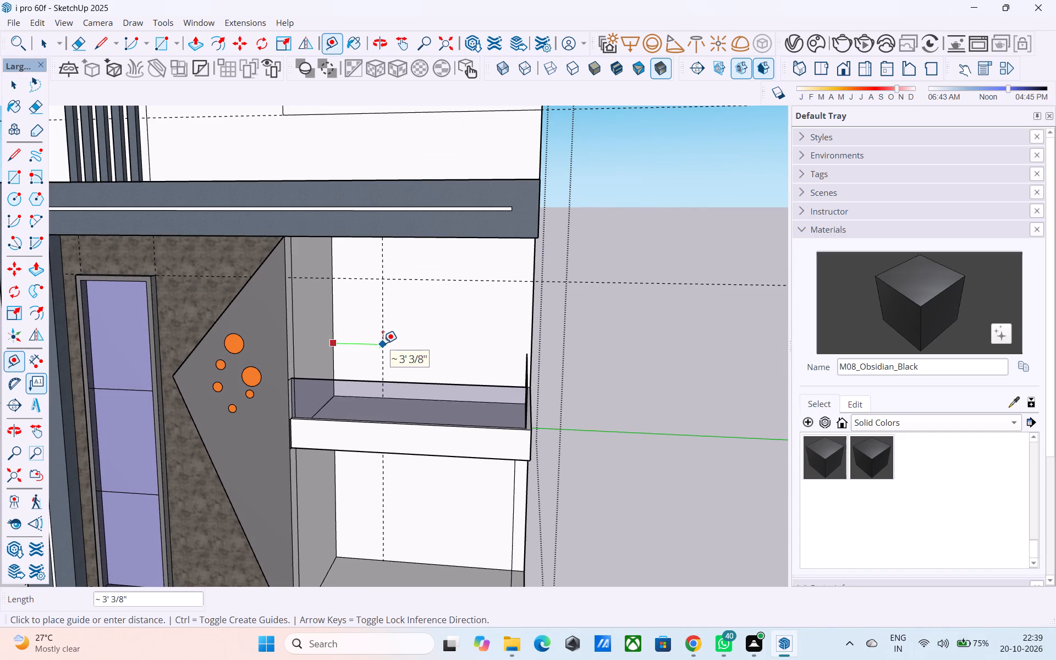
{"action": "type", "text": "1'"}
{"action": "key", "text": "Return"}
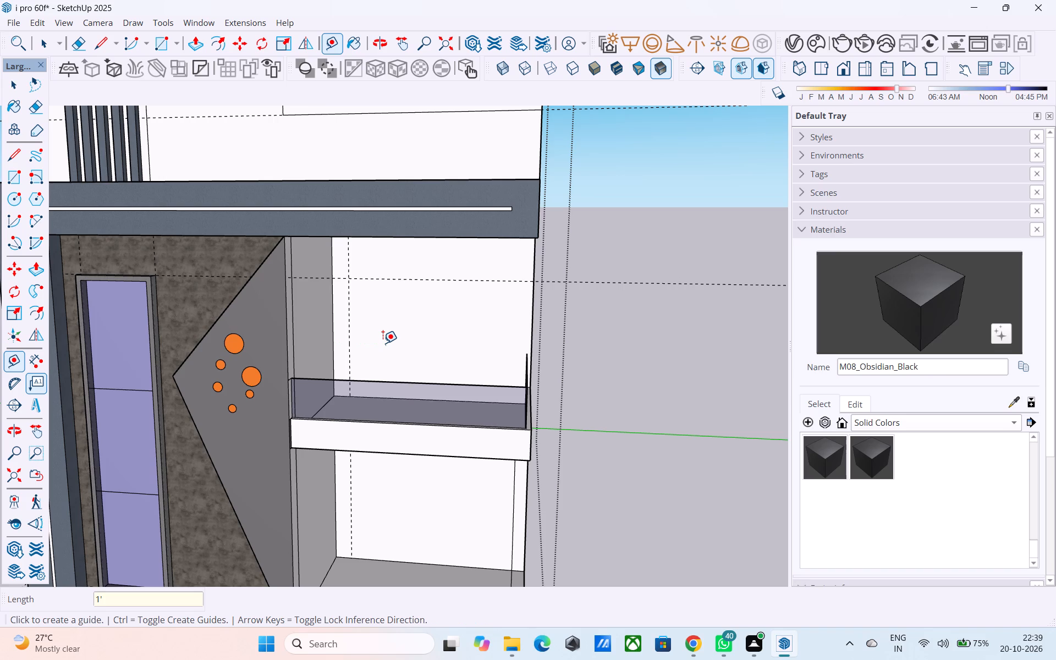
Draw a 4' by 8' door rectangle on the balcony's back wall, starting where the guide meets the floor.
{"action": "middle_click_drag", "start_coordinate": [382, 349], "coordinate": [380, 399]}
{"action": "middle_click_drag", "start_coordinate": [329, 481], "coordinate": [328, 473]}
{"action": "key", "text": "r"}
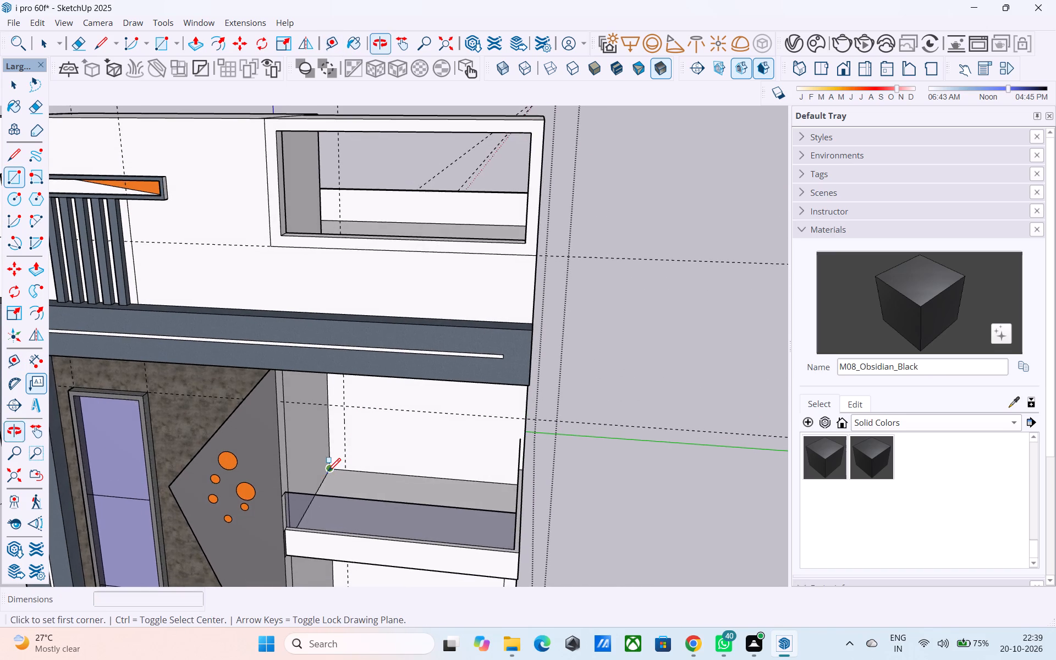
{"action": "scroll", "coordinate": [328, 472], "scroll_direction": "up", "scroll_amount": 3}
{"action": "middle_click_drag", "start_coordinate": [342, 465], "coordinate": [315, 435]}
{"action": "middle_click_drag", "start_coordinate": [322, 414], "coordinate": [323, 426]}
{"action": "left_click", "coordinate": [313, 400]}
{"action": "middle_click_drag", "start_coordinate": [358, 362], "coordinate": [358, 374]}
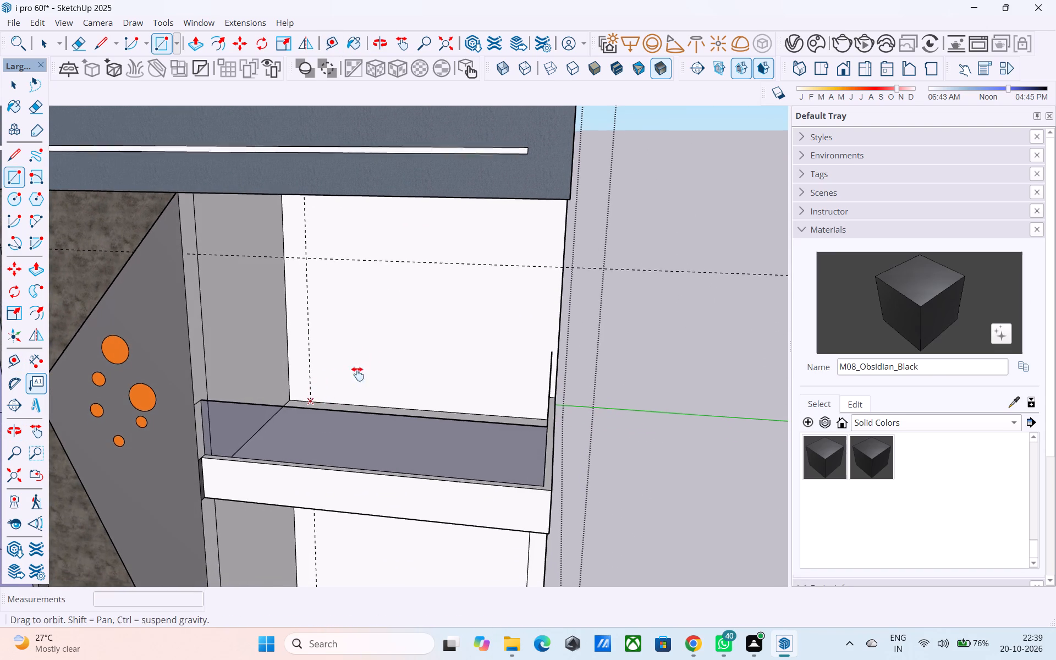
{"action": "middle_click_drag", "start_coordinate": [358, 374], "coordinate": [321, 416]}
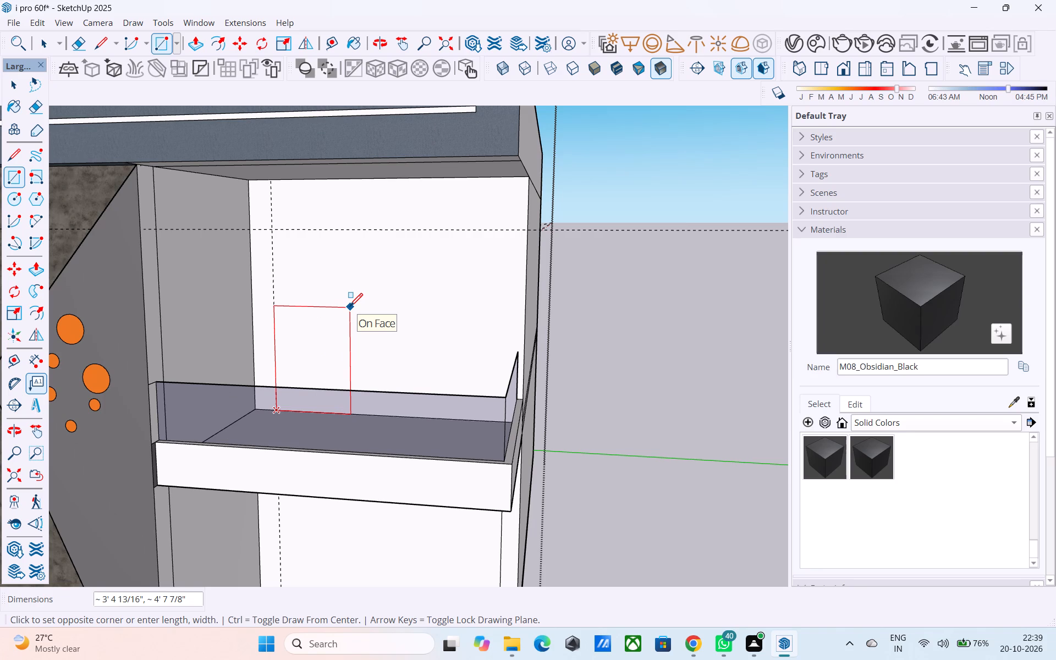
{"action": "type", "text": "4',8'"}
{"action": "key", "text": "Return"}
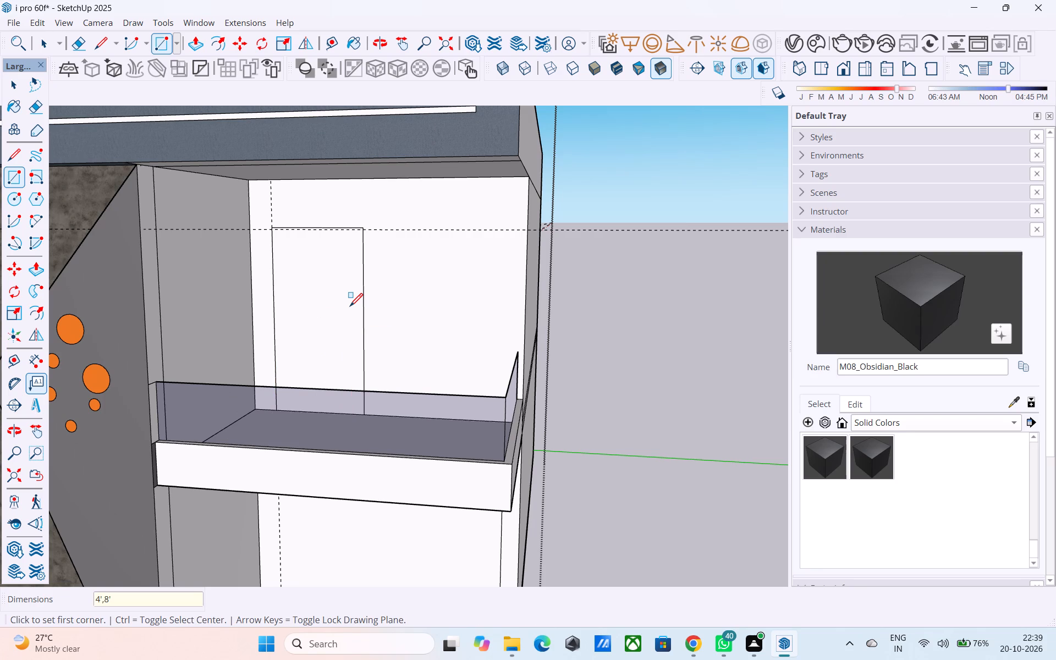
Offset the balcony door rectangle inward by 3" to form its frame outline.
{"action": "key", "text": "space"}
{"action": "left_click", "coordinate": [349, 309]}
{"action": "key", "text": "f"}
{"action": "left_click", "coordinate": [343, 312]}
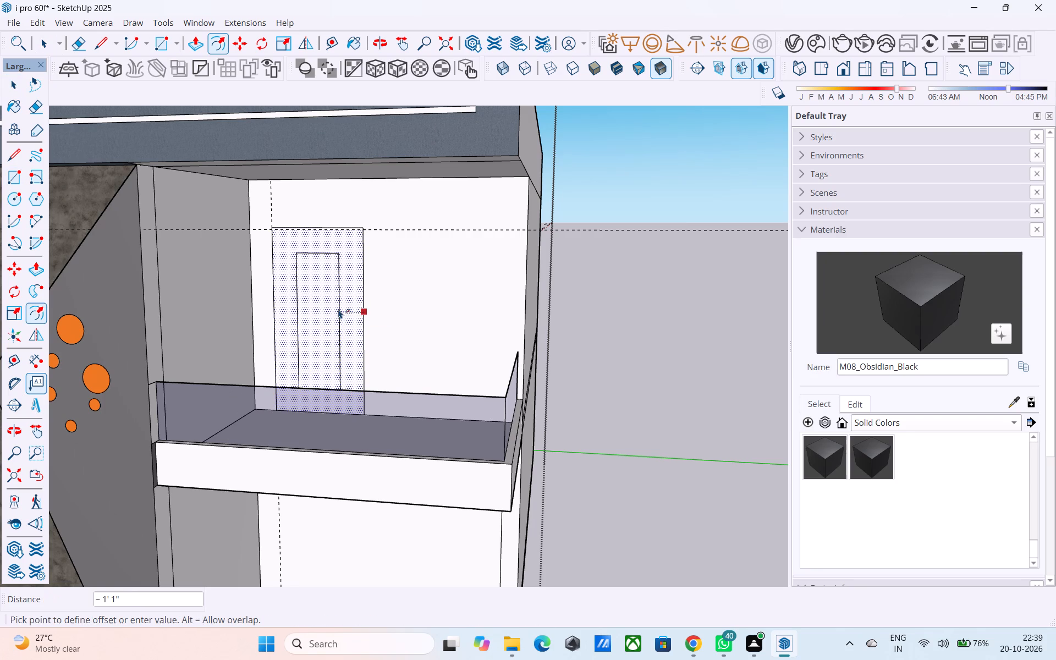
{"action": "key", "text": "3"}
{"action": "key", "text": "shift+quotedbl"}
{"action": "key", "text": "Return"}
{"action": "left_click", "coordinate": [337, 304]}
{"action": "key", "text": "space"}
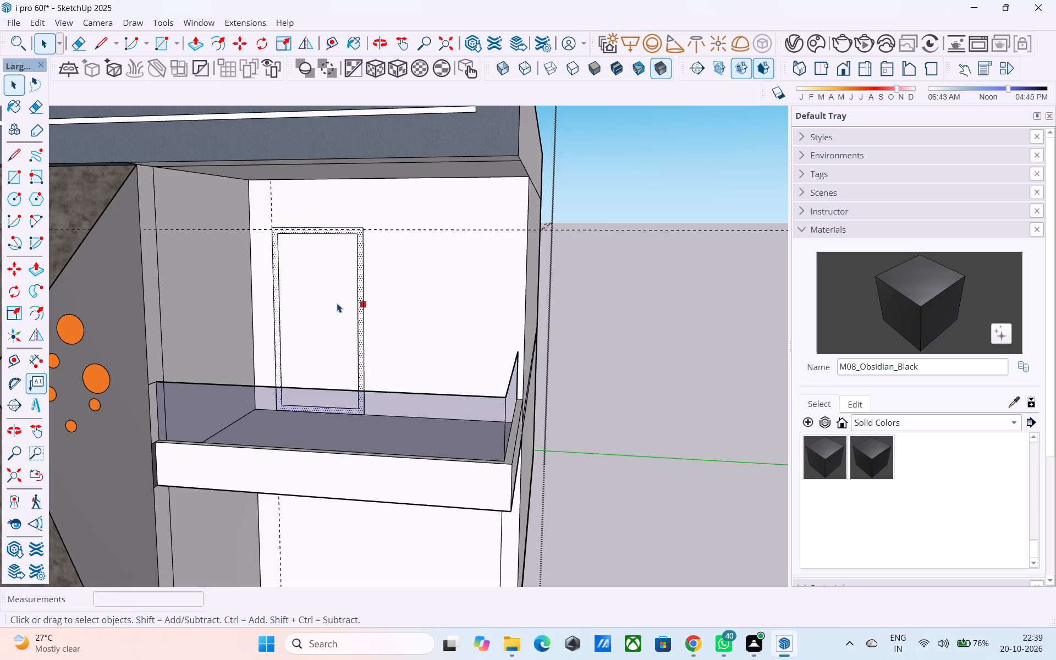
Push the balcony door's inner face 6" through the wall to open the doorway.
{"action": "key", "text": "space"}
{"action": "left_click", "coordinate": [336, 303]}
{"action": "key", "text": "p"}
{"action": "left_click", "coordinate": [336, 303]}
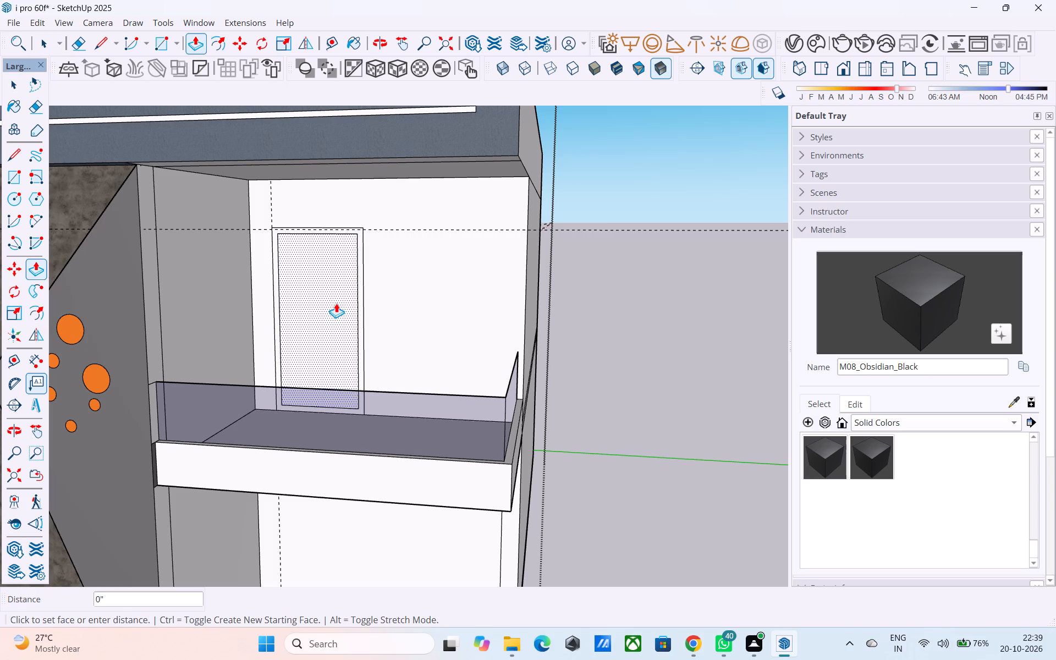
{"action": "left_click", "coordinate": [333, 268]}
{"action": "scroll", "coordinate": [336, 249], "scroll_direction": "down", "scroll_amount": 9}
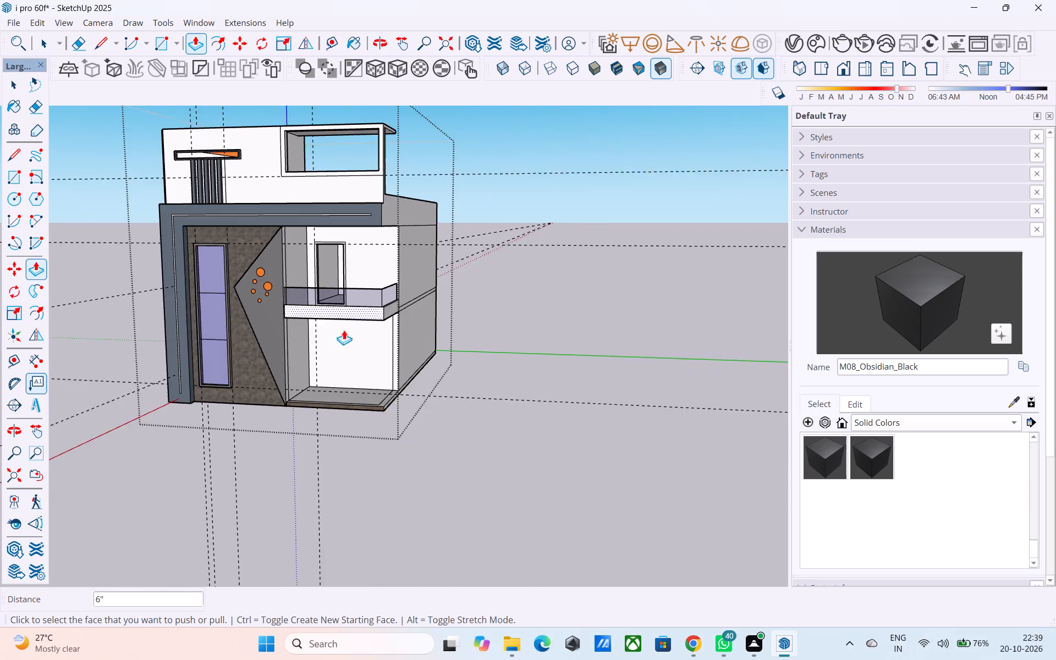
Draw a 4' by 8' door rectangle on the ground-floor back wall, starting where the guide meets the floor.
{"action": "scroll", "coordinate": [340, 340], "scroll_direction": "up", "scroll_amount": 11}
{"action": "key", "text": "v"}
{"action": "key", "text": "space"}
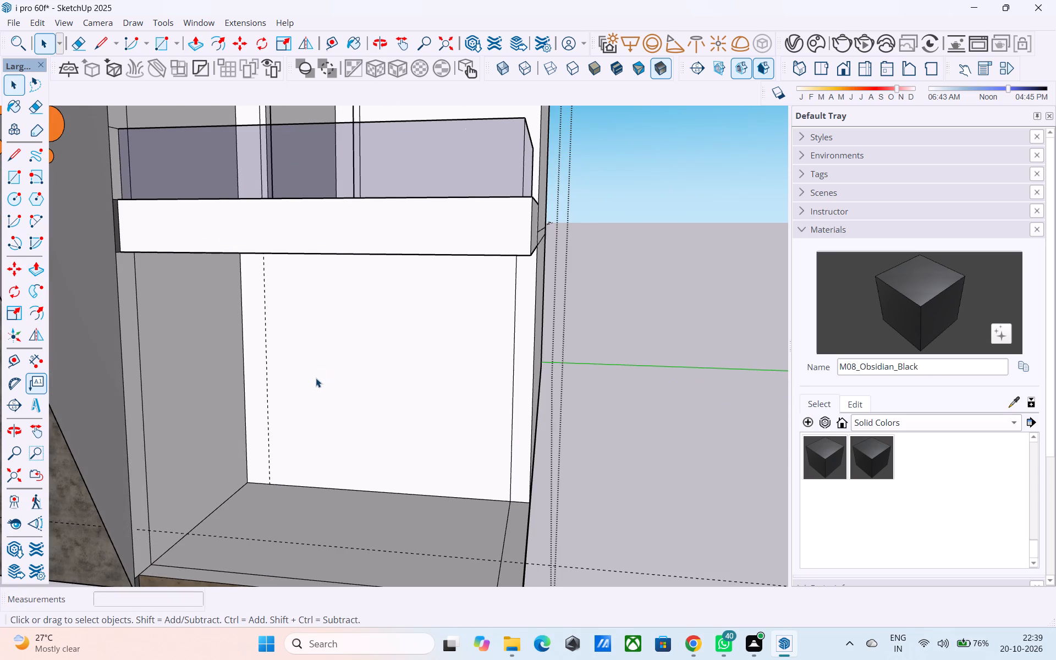
{"action": "key", "text": "r"}
{"action": "left_click", "coordinate": [267, 485]}
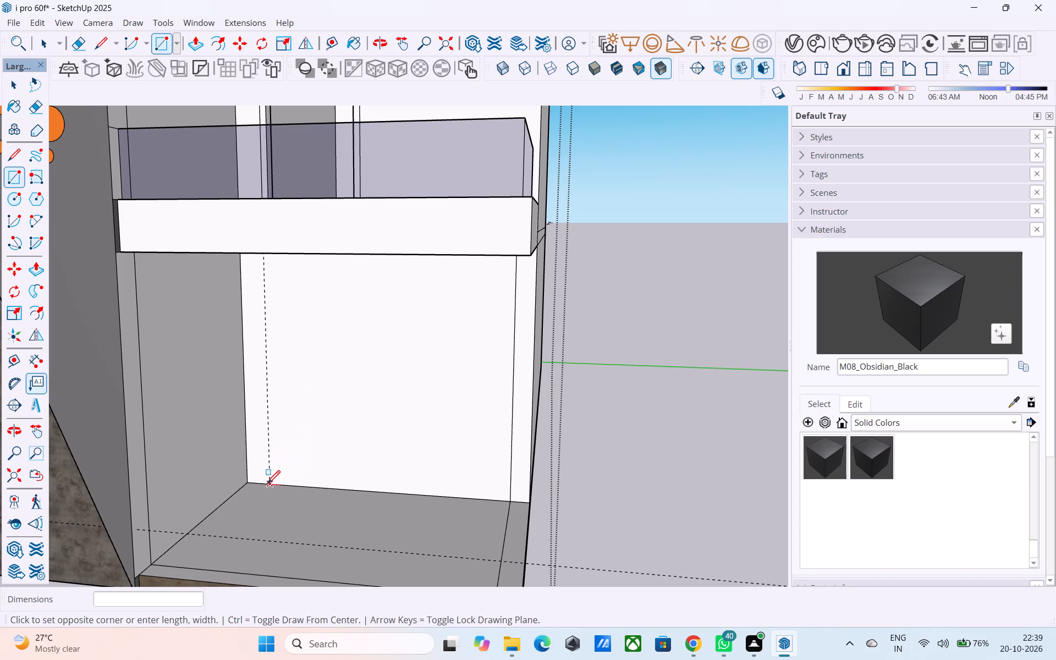
{"action": "type", "text": "4',8'"}
{"action": "key", "text": "Return"}
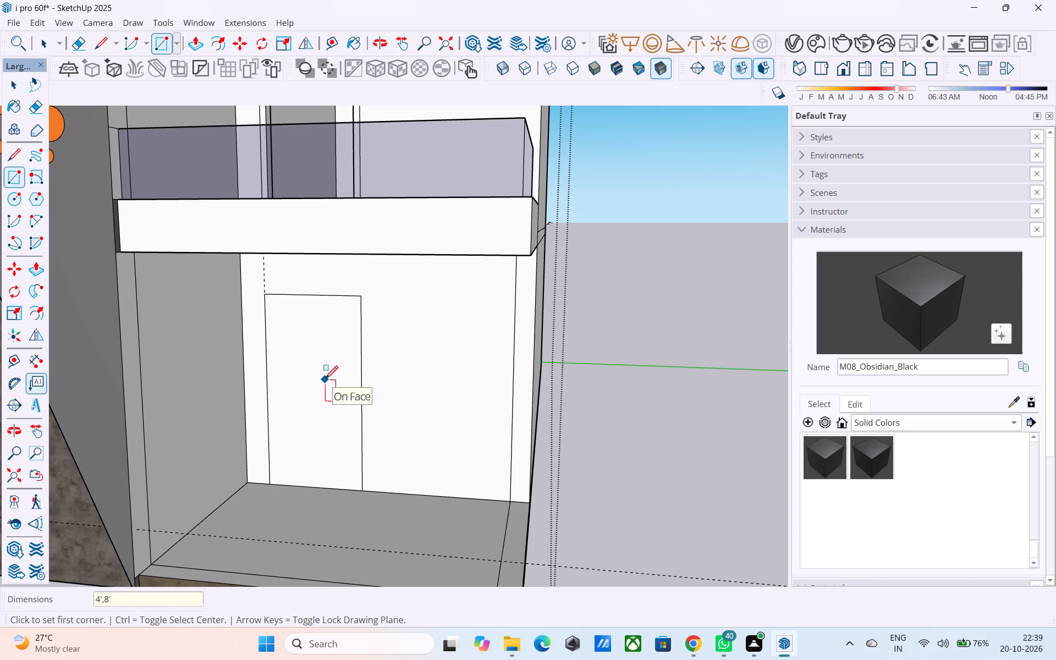
Offset the ground-floor door rectangle inward by 3" to form its frame outline.
{"action": "key", "text": "space"}
{"action": "left_click", "coordinate": [325, 380]}
{"action": "key", "text": "f"}
{"action": "left_click", "coordinate": [324, 384]}
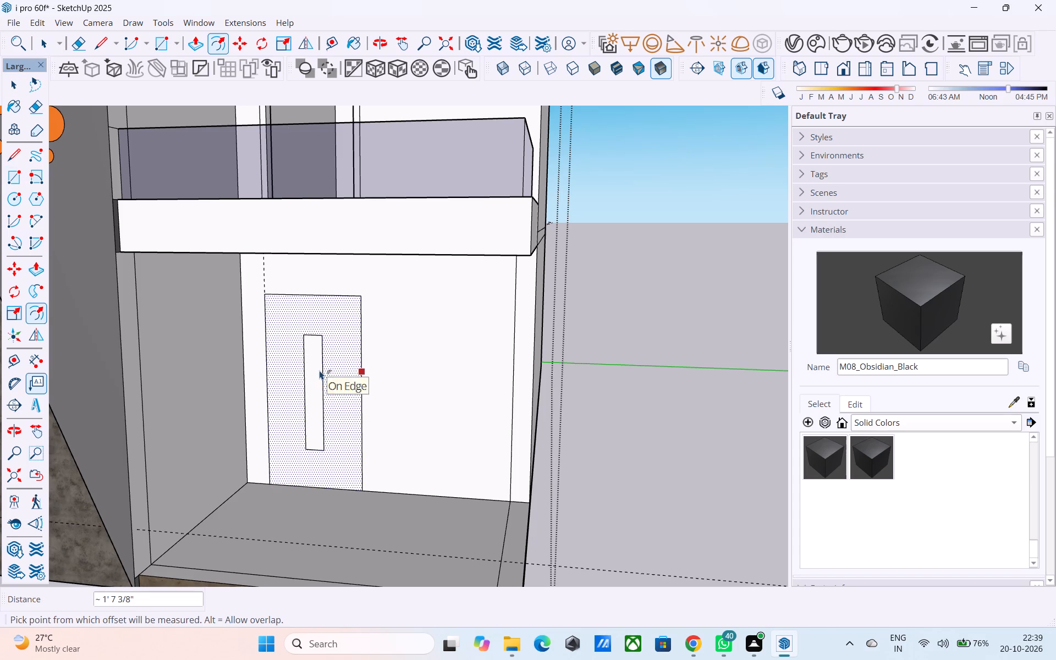
{"action": "key", "text": "3"}
{"action": "key", "text": "shift+quotedbl"}
{"action": "key", "text": "Return"}
Push the ground-floor door's inner face 6" through the wall to open the doorway.
{"action": "key", "text": "space"}
{"action": "left_click", "coordinate": [313, 352]}
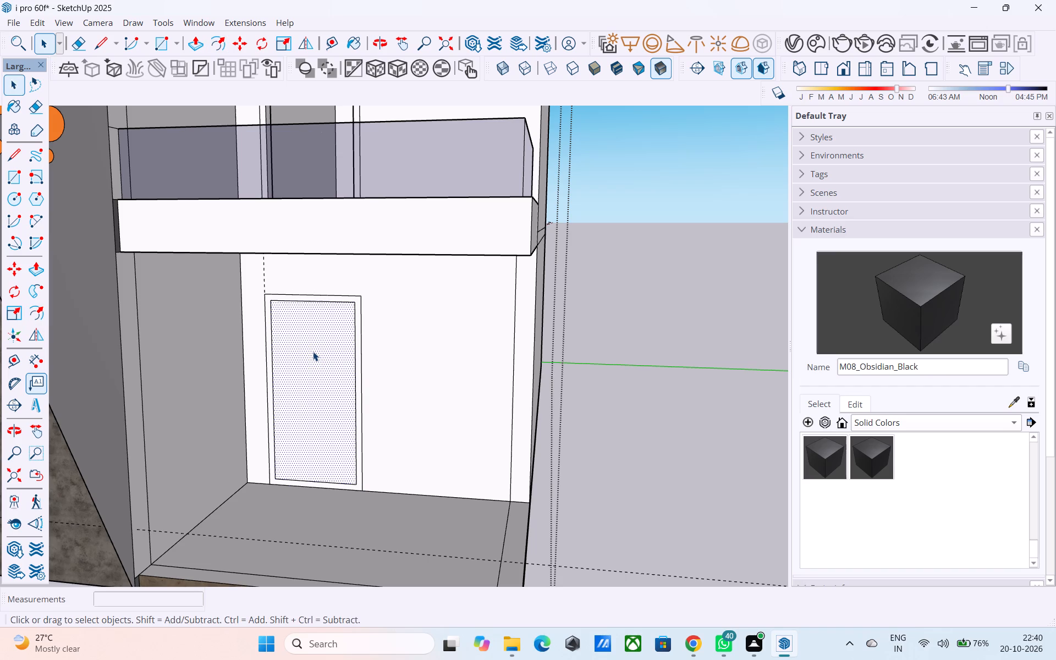
{"action": "key", "text": "p"}
{"action": "left_click", "coordinate": [313, 351]}
{"action": "left_click", "coordinate": [318, 332]}
Examine the balcony and ground-floor door openings from several angles.
{"action": "scroll", "coordinate": [319, 332], "scroll_direction": "down", "scroll_amount": 5}
{"action": "middle_click_drag", "start_coordinate": [320, 336], "coordinate": [337, 348]}
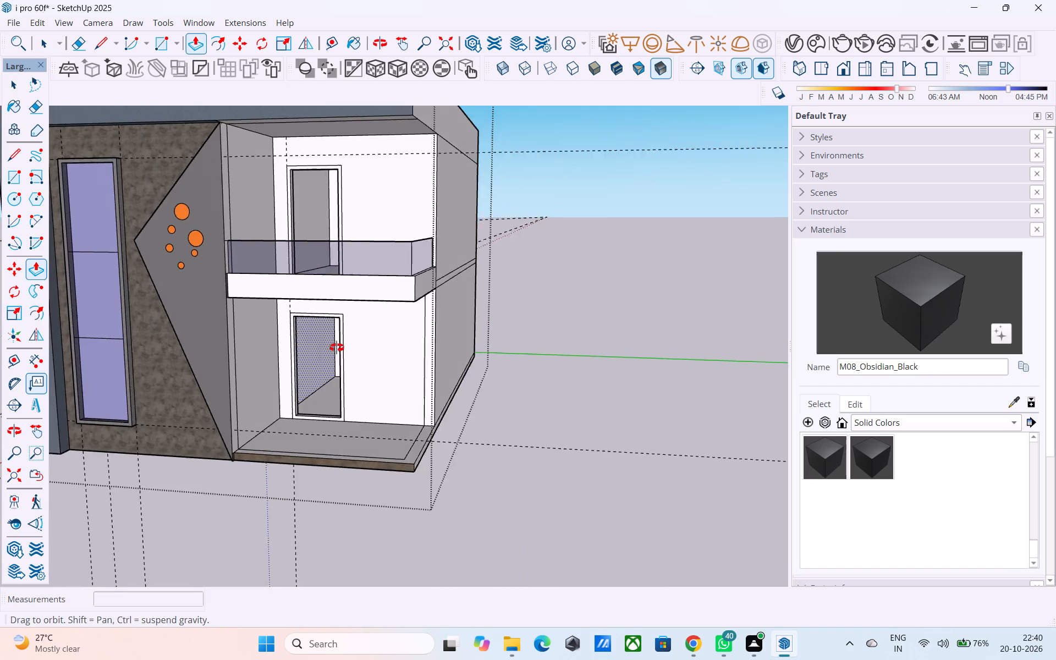
{"action": "middle_click_drag", "start_coordinate": [337, 348], "coordinate": [272, 461]}
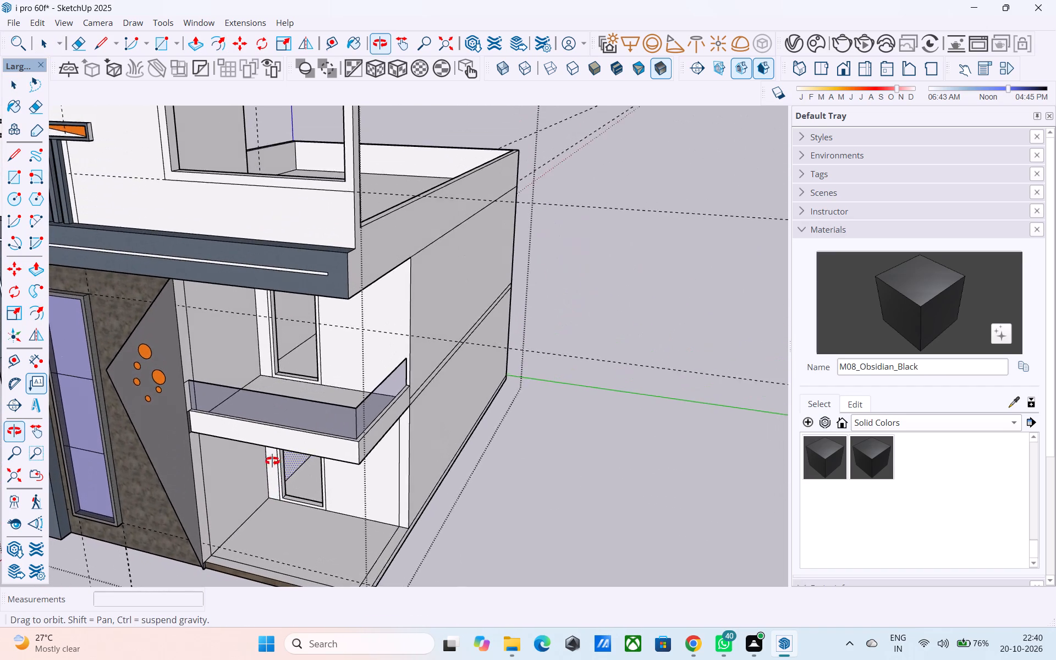
{"action": "middle_click_drag", "start_coordinate": [272, 461], "coordinate": [263, 455]}
{"action": "middle_click_drag", "start_coordinate": [300, 443], "coordinate": [349, 358]}
{"action": "scroll", "coordinate": [349, 358], "scroll_direction": "up", "scroll_amount": 4}
{"action": "scroll", "coordinate": [349, 358], "scroll_direction": "down", "scroll_amount": 4}
{"action": "middle_click_drag", "start_coordinate": [349, 358], "coordinate": [358, 384], "text": "shift"}
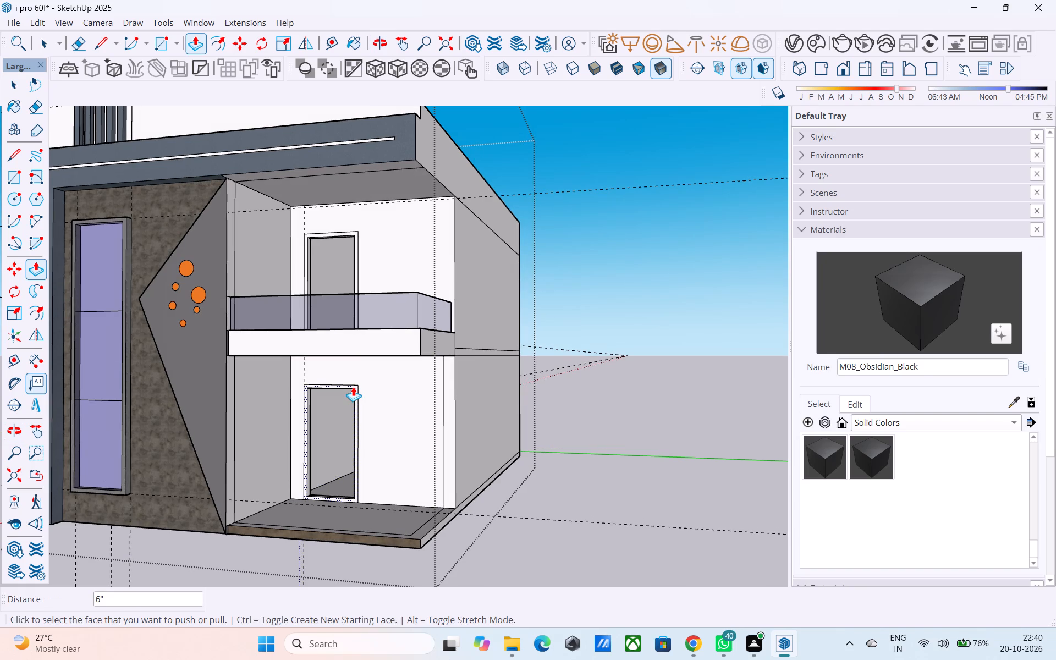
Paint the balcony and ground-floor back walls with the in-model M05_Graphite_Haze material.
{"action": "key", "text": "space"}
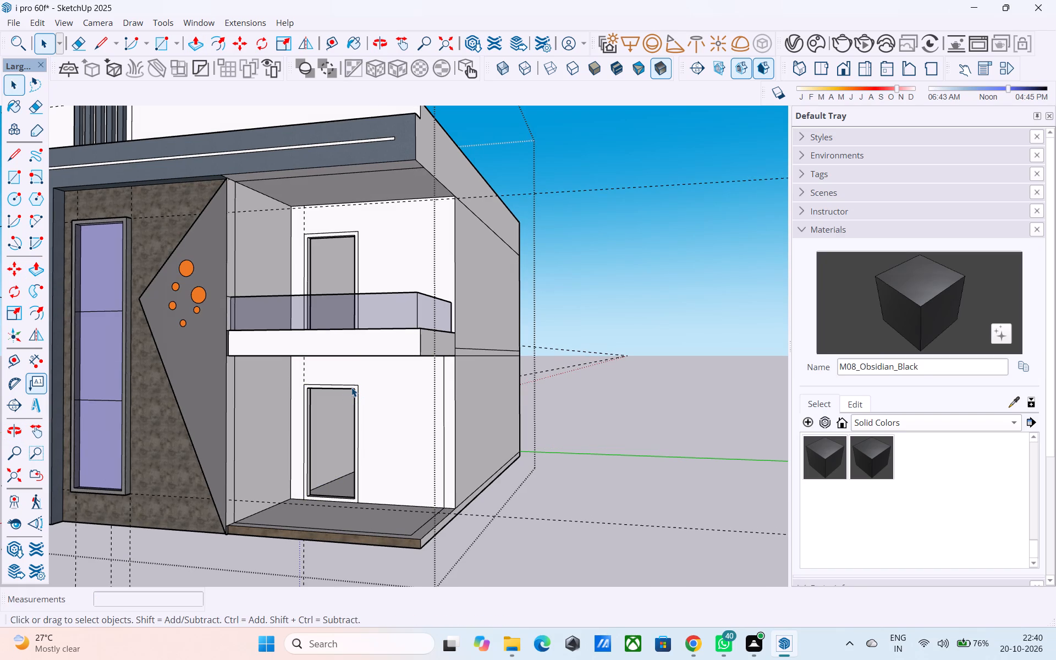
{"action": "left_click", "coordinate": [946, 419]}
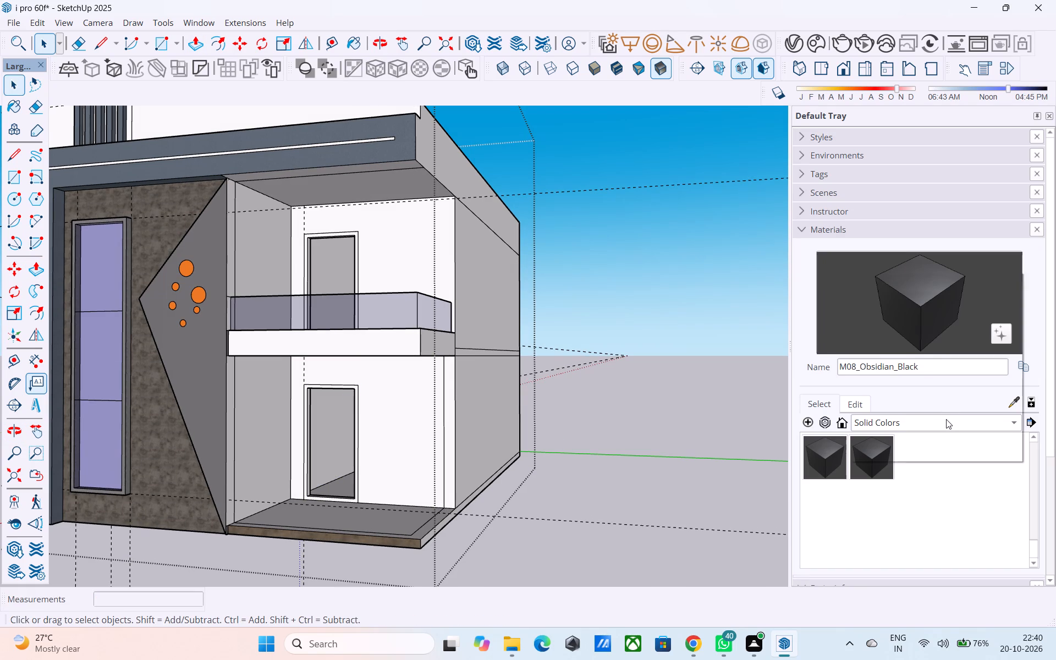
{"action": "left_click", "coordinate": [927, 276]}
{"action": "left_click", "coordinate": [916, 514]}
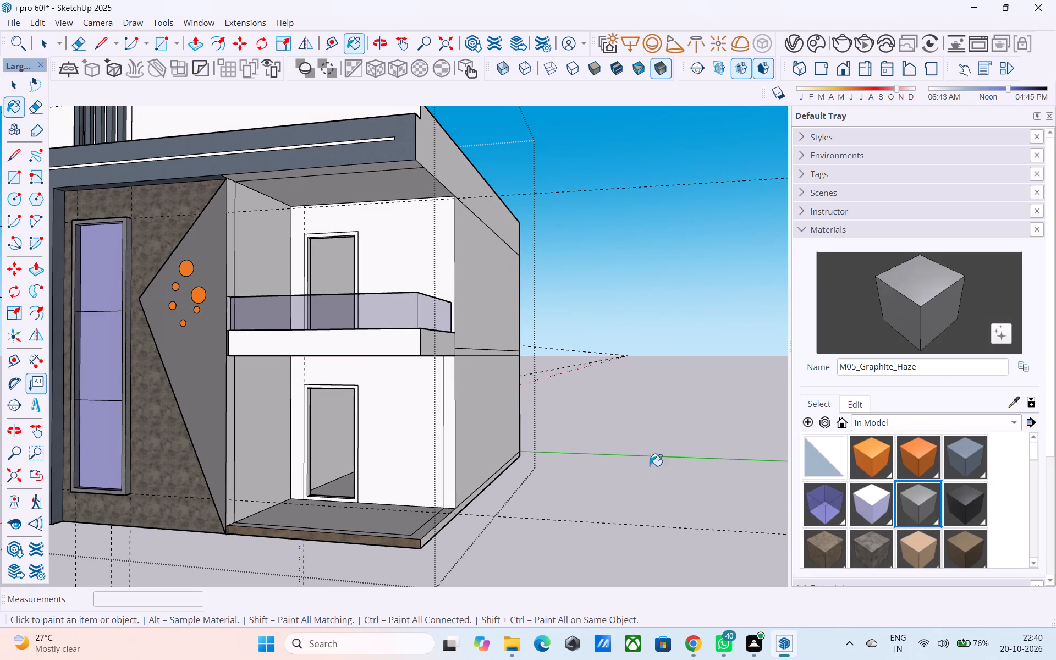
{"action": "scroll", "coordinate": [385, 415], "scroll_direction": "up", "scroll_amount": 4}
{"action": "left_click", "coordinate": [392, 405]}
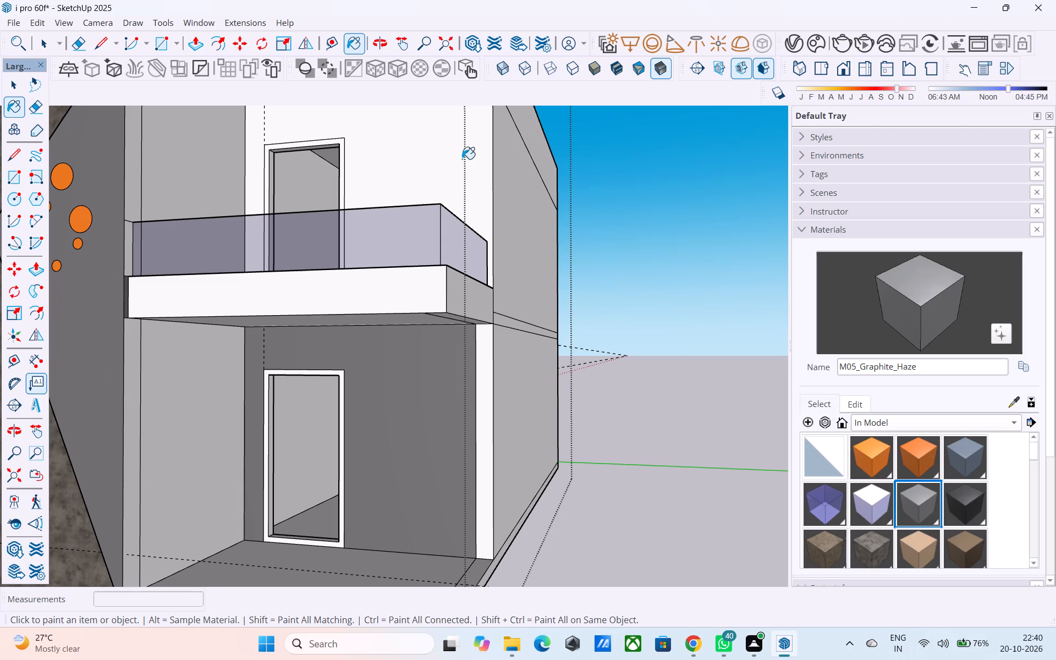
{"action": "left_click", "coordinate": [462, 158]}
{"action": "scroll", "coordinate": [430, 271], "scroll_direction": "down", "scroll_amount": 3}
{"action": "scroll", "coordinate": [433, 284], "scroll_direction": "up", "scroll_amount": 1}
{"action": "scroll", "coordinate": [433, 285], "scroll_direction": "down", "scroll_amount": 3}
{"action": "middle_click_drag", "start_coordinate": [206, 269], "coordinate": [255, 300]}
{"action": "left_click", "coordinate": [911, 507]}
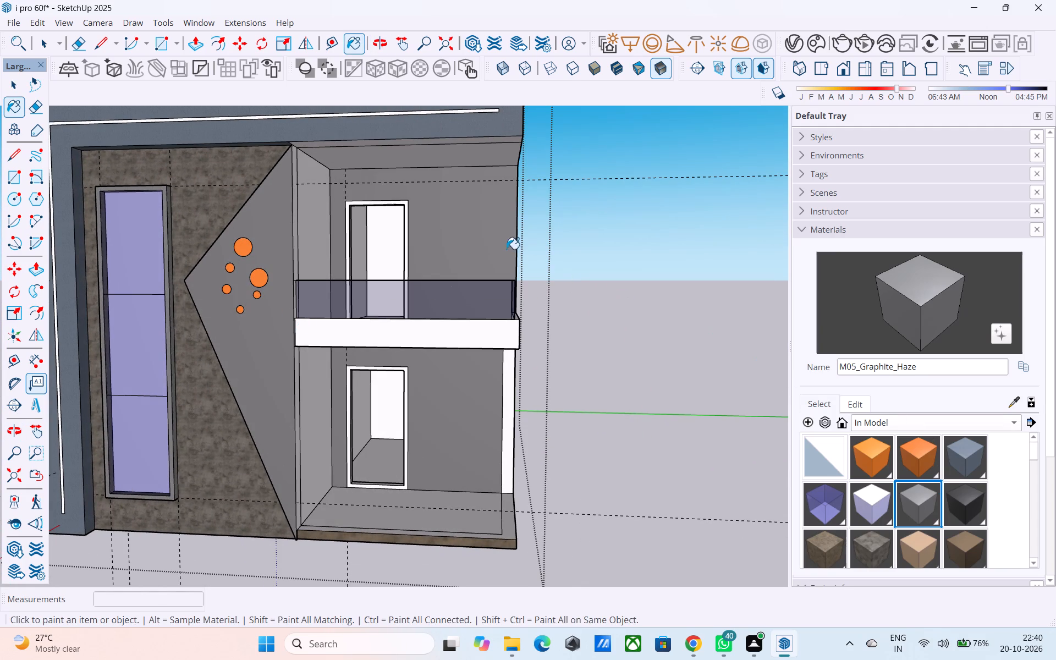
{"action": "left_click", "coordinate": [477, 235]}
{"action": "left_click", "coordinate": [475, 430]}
Paint the balcony and ground-floor back walls with the in-model ThomThom - Waistcoat1 material.
{"action": "scroll", "coordinate": [882, 483], "scroll_direction": "down", "scroll_amount": 6}
{"action": "left_click", "coordinate": [822, 562]}
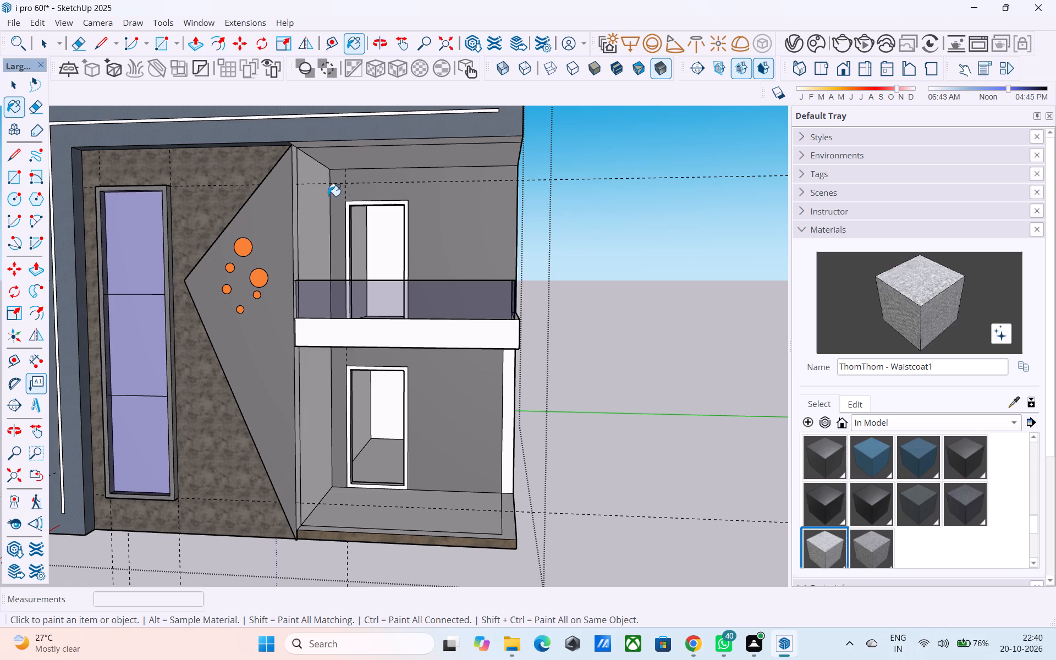
{"action": "left_click", "coordinate": [393, 183]}
{"action": "left_click", "coordinate": [468, 365]}
{"action": "left_click", "coordinate": [443, 208]}
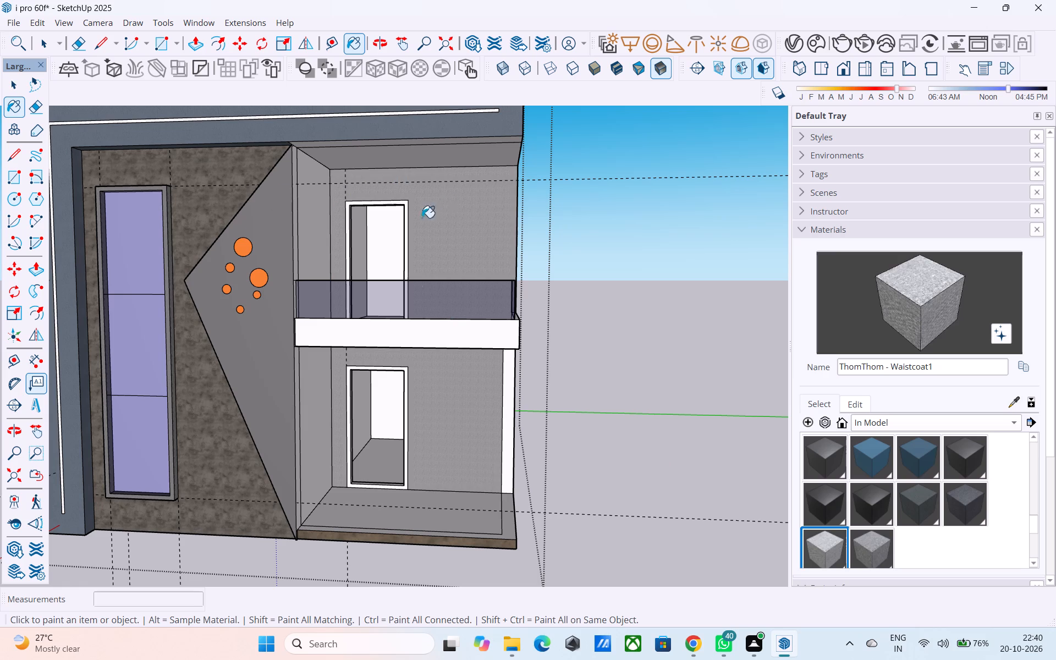
Repaint the balcony back wall around its door with M05_Graphite_Haze.
{"action": "scroll", "coordinate": [281, 216], "scroll_direction": "up", "scroll_amount": 6}
{"action": "middle_click_drag", "start_coordinate": [299, 216], "coordinate": [279, 221]}
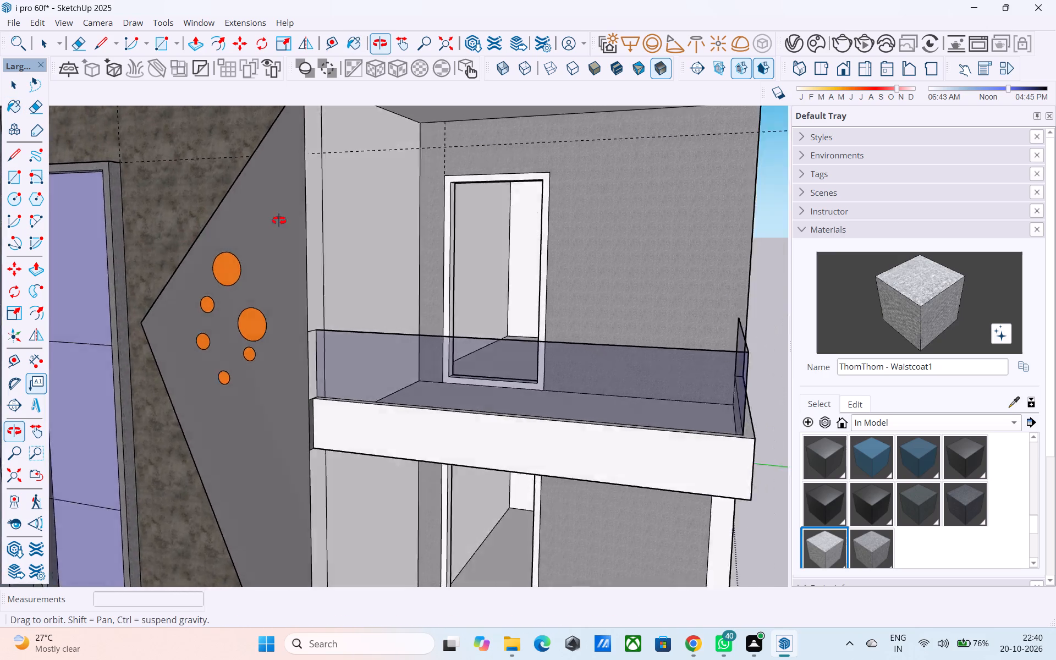
{"action": "middle_click_drag", "start_coordinate": [279, 221], "coordinate": [423, 210]}
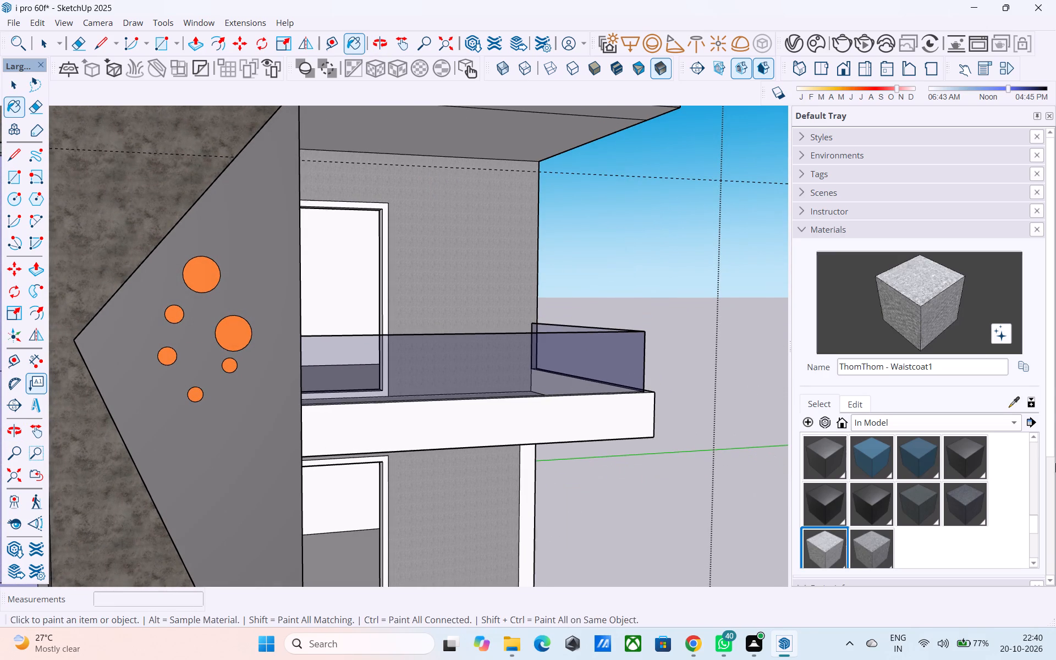
{"action": "scroll", "coordinate": [913, 476], "scroll_direction": "up", "scroll_amount": 7}
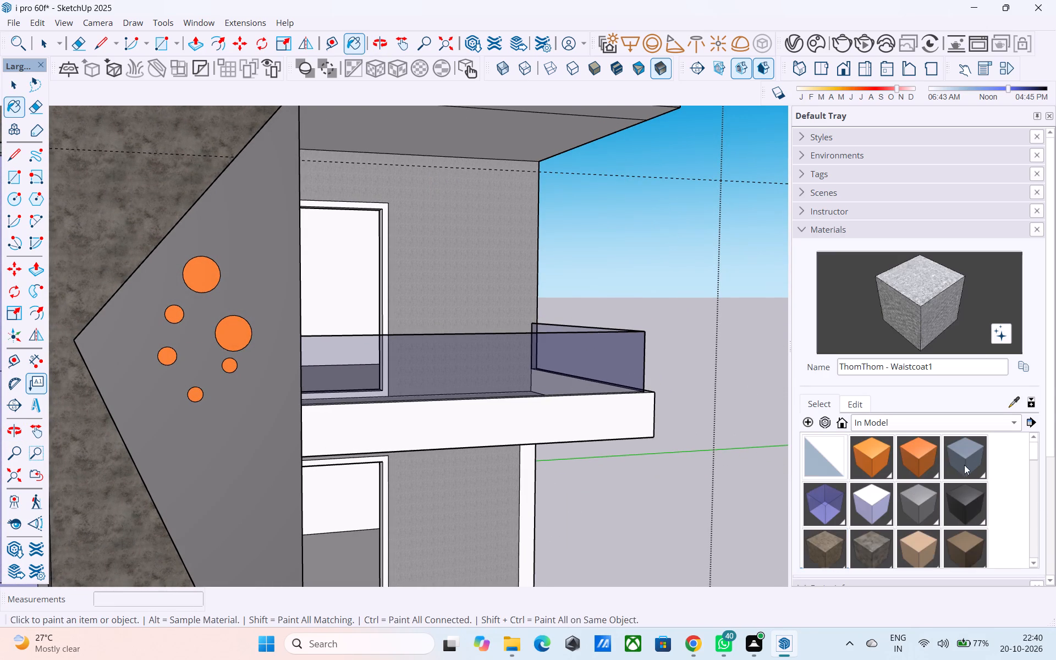
{"action": "left_click", "coordinate": [926, 507]}
{"action": "left_click", "coordinate": [479, 254]}
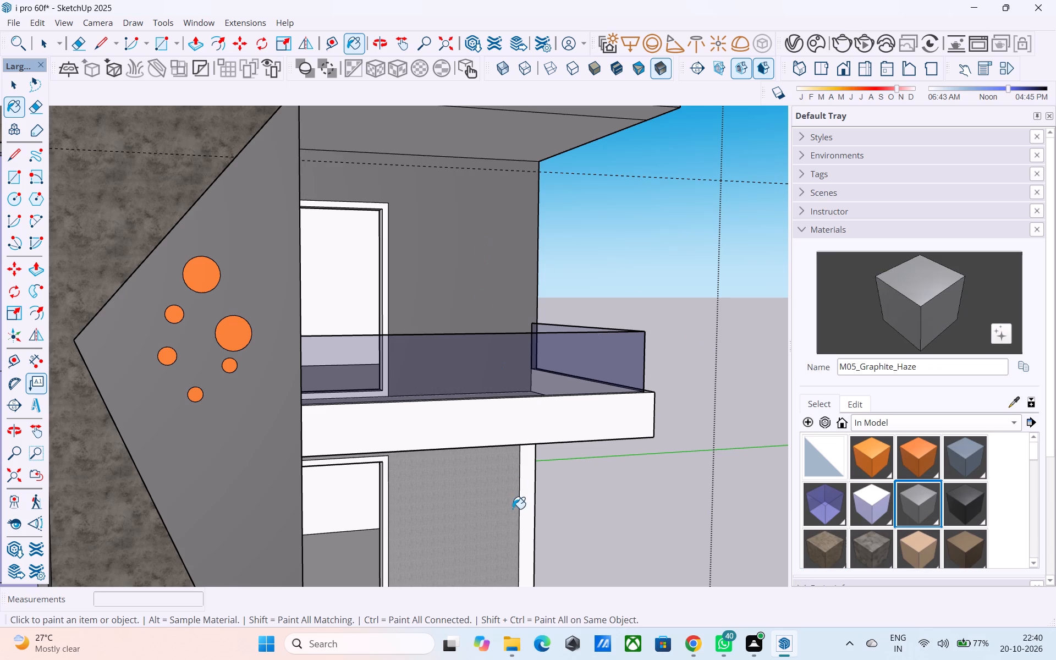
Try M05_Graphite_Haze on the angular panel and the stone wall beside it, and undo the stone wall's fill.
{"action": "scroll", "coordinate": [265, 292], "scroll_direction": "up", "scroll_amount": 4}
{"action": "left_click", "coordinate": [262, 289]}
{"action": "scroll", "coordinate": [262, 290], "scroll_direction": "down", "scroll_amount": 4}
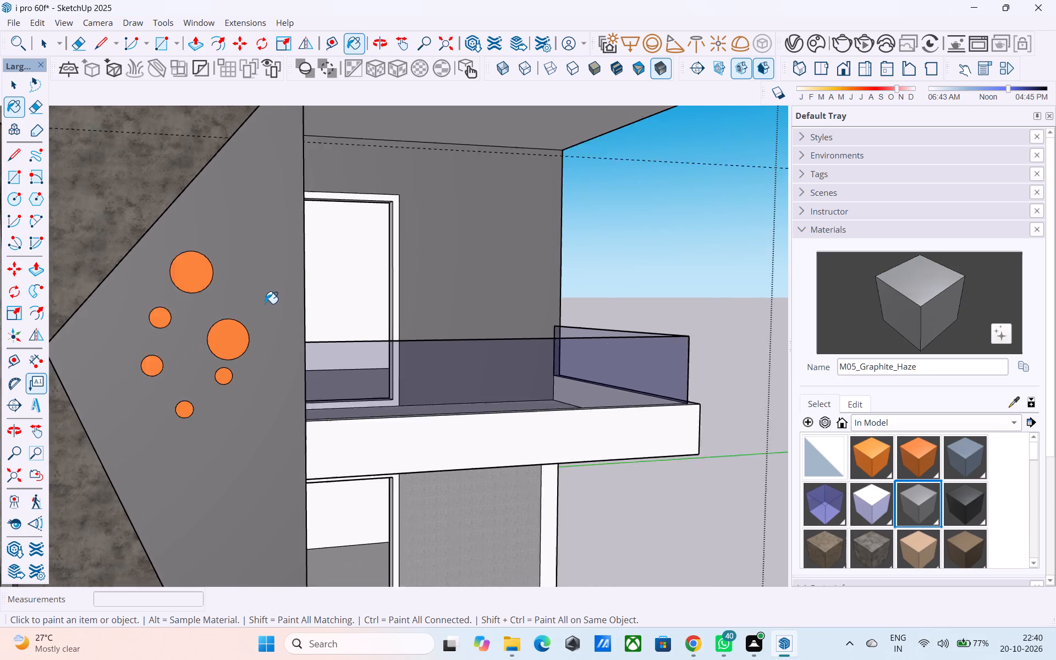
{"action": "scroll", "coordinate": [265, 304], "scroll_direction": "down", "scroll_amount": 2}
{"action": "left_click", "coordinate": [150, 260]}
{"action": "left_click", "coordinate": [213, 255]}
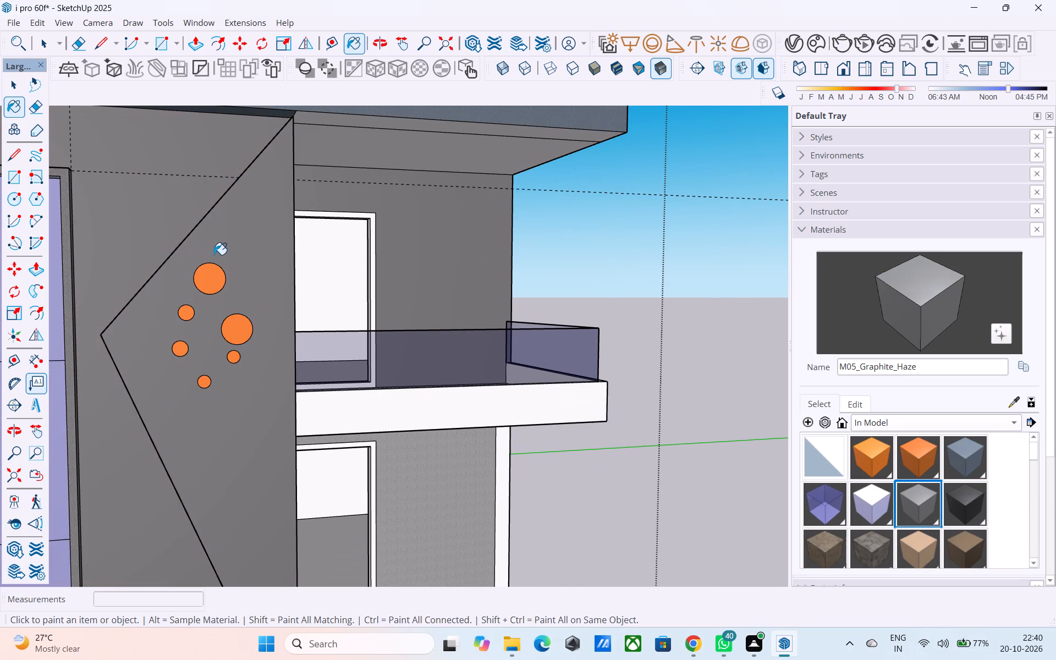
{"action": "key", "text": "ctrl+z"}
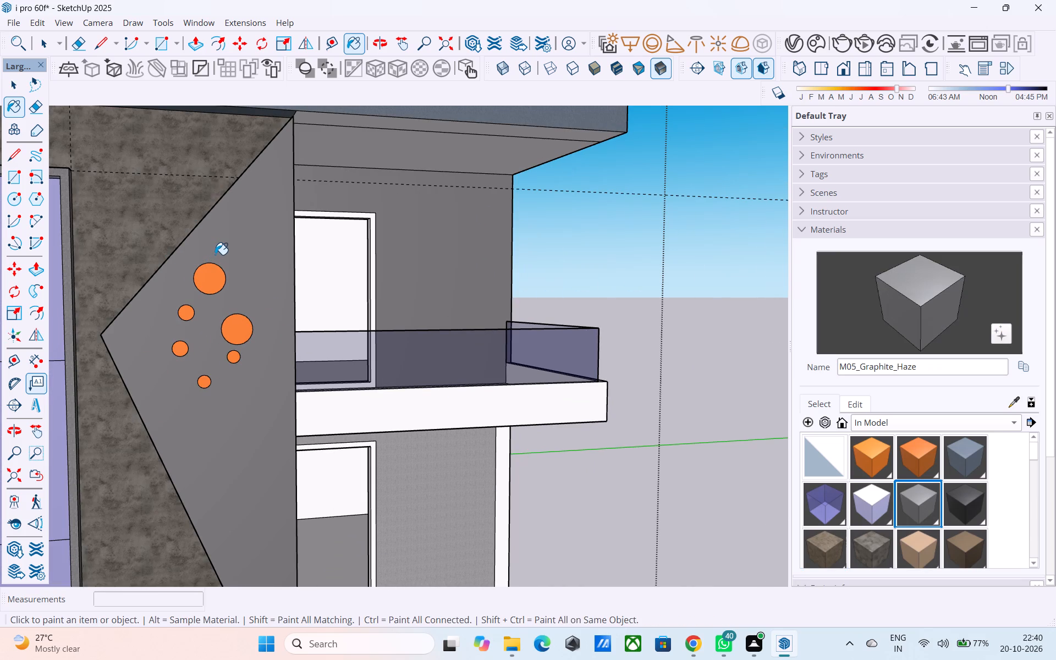
Copy the balcony back wall's top edge 10' straight down to the balcony floor level.
{"action": "scroll", "coordinate": [215, 255], "scroll_direction": "down", "scroll_amount": 4}
{"action": "middle_click_drag", "start_coordinate": [215, 255], "coordinate": [146, 243]}
{"action": "scroll", "coordinate": [146, 243], "scroll_direction": "up", "scroll_amount": 1}
{"action": "scroll", "coordinate": [282, 239], "scroll_direction": "down", "scroll_amount": 3}
{"action": "middle_click_drag", "start_coordinate": [321, 249], "coordinate": [298, 262]}
{"action": "middle_click_drag", "start_coordinate": [313, 229], "coordinate": [294, 229]}
{"action": "scroll", "coordinate": [296, 228], "scroll_direction": "up", "scroll_amount": 3}
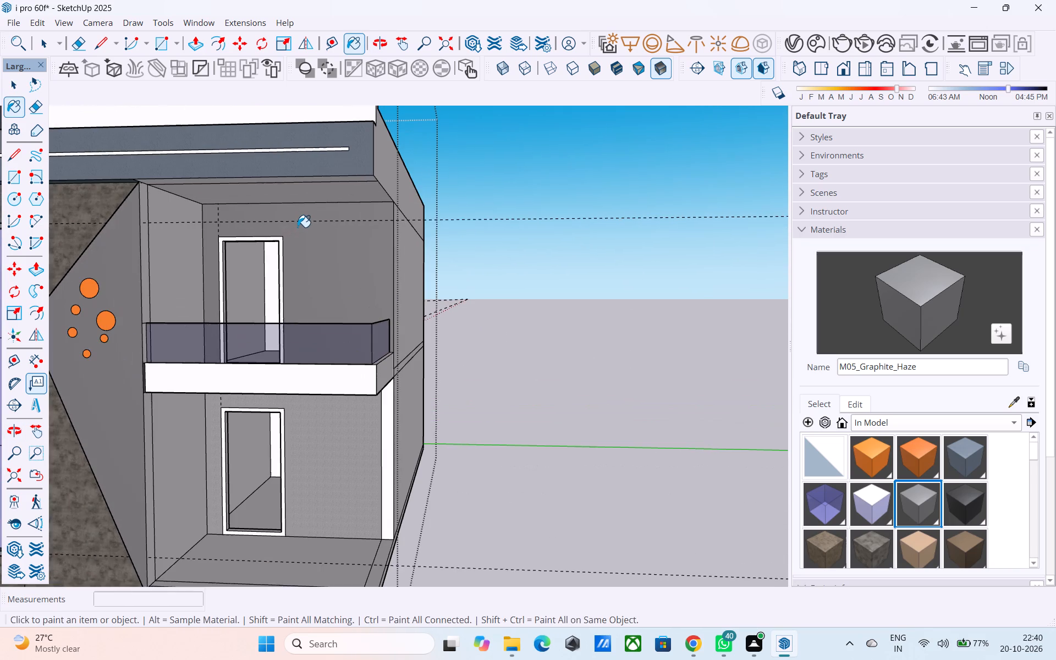
{"action": "scroll", "coordinate": [298, 227], "scroll_direction": "up", "scroll_amount": 4}
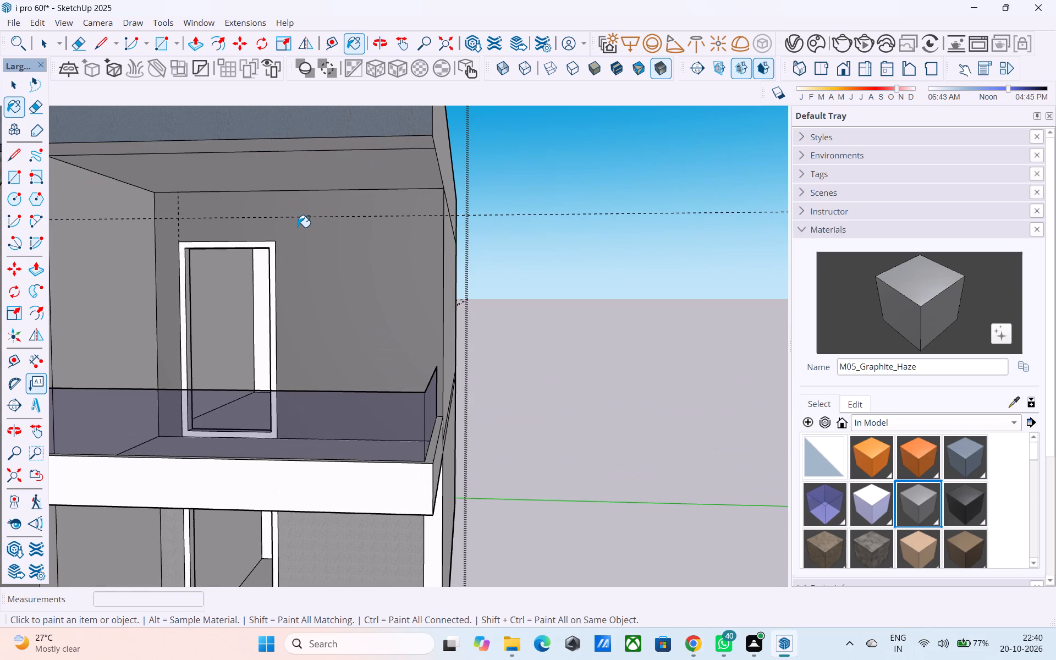
{"action": "key", "text": "space"}
{"action": "left_click", "coordinate": [357, 193]}
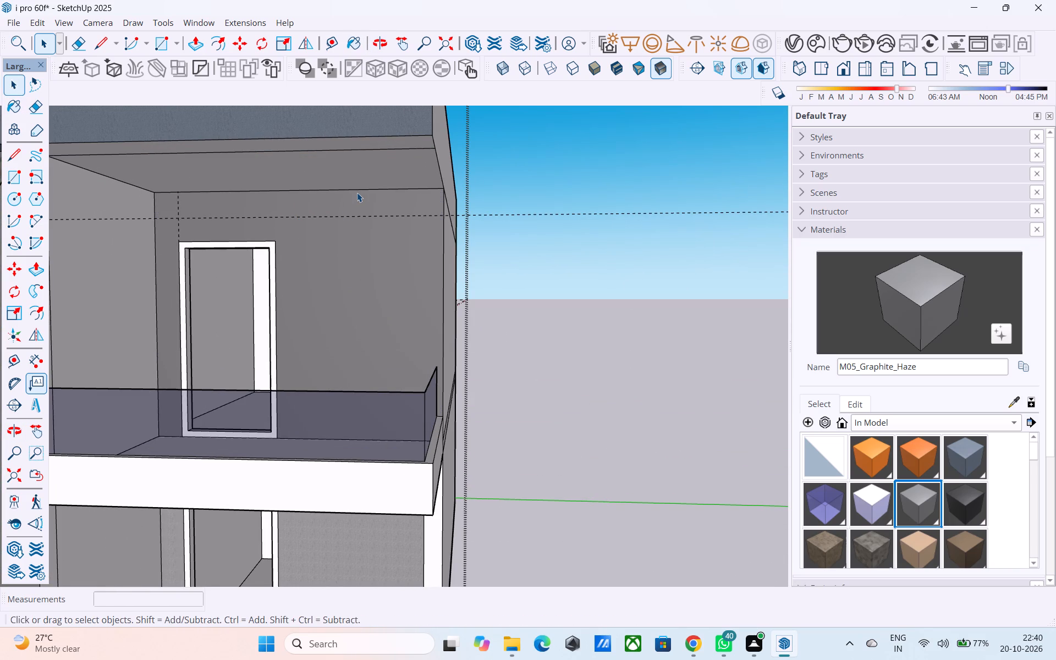
{"action": "left_click", "coordinate": [356, 190]}
{"action": "key", "text": "m"}
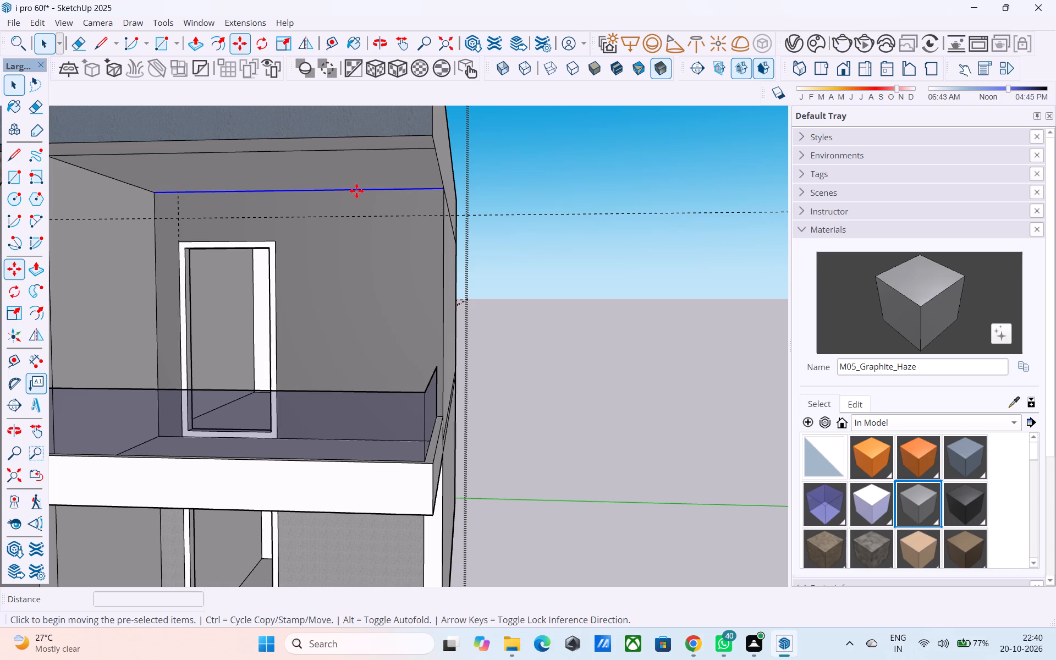
{"action": "left_click", "coordinate": [446, 192]}
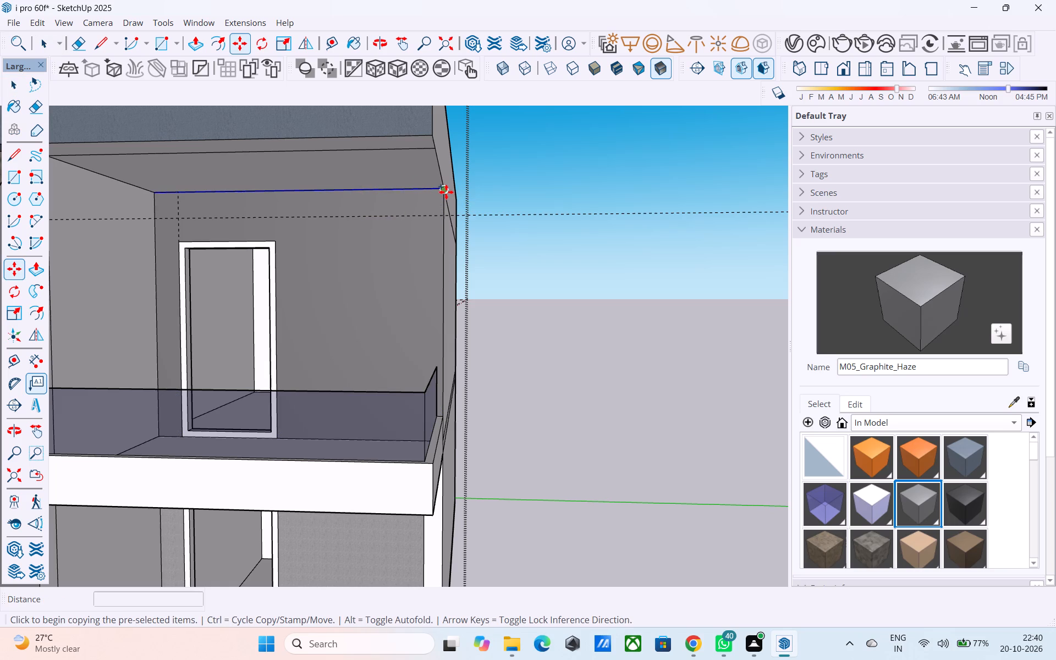
{"action": "scroll", "coordinate": [445, 191], "scroll_direction": "down", "scroll_amount": 6}
{"action": "middle_click_drag", "start_coordinate": [441, 225], "coordinate": [403, 290]}
{"action": "scroll", "coordinate": [424, 412], "scroll_direction": "up", "scroll_amount": 6}
{"action": "middle_click_drag", "start_coordinate": [339, 388], "coordinate": [339, 386]}
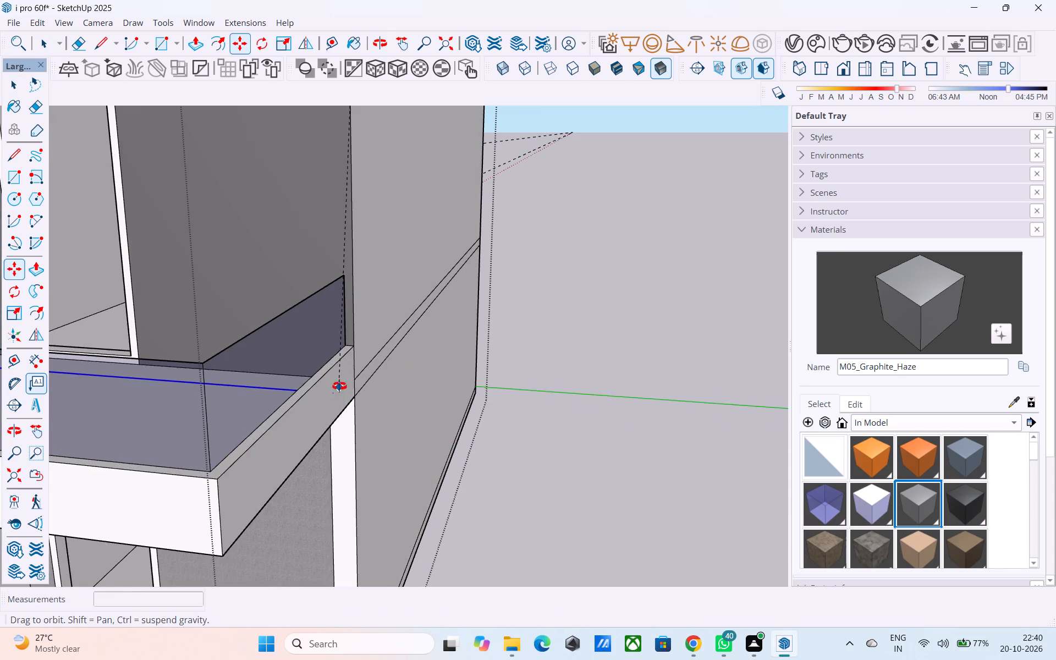
{"action": "middle_click_drag", "start_coordinate": [339, 386], "coordinate": [544, 458]}
{"action": "scroll", "coordinate": [337, 433], "scroll_direction": "up", "scroll_amount": 4}
{"action": "middle_click_drag", "start_coordinate": [306, 356], "coordinate": [140, 359]}
{"action": "scroll", "coordinate": [334, 352], "scroll_direction": "up", "scroll_amount": 3}
{"action": "middle_click_drag", "start_coordinate": [327, 348], "coordinate": [206, 350]}
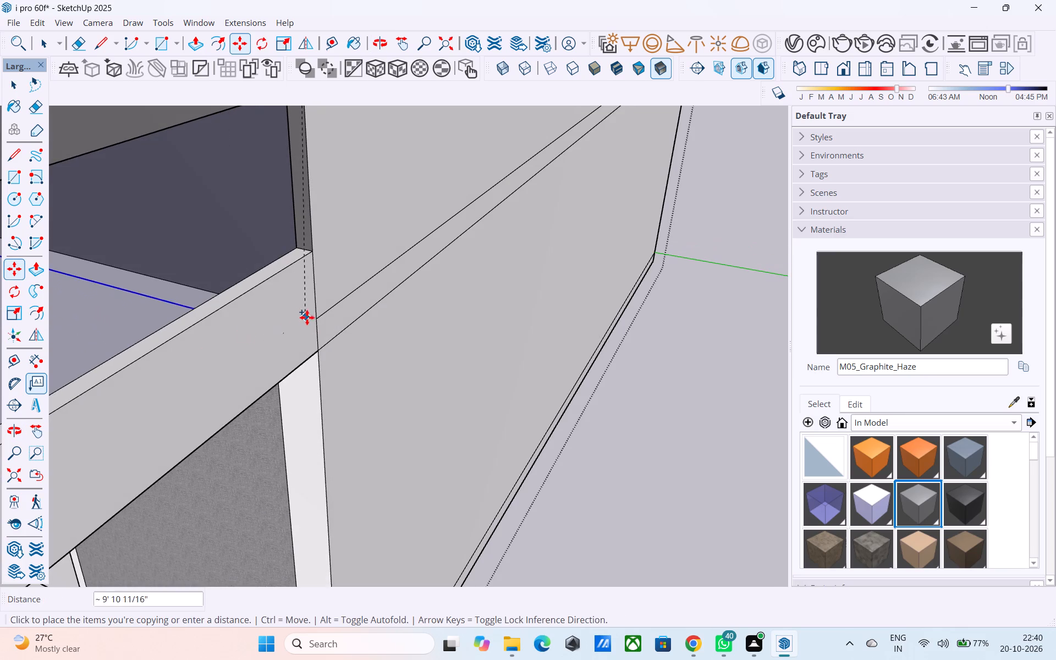
{"action": "left_click", "coordinate": [337, 300]}
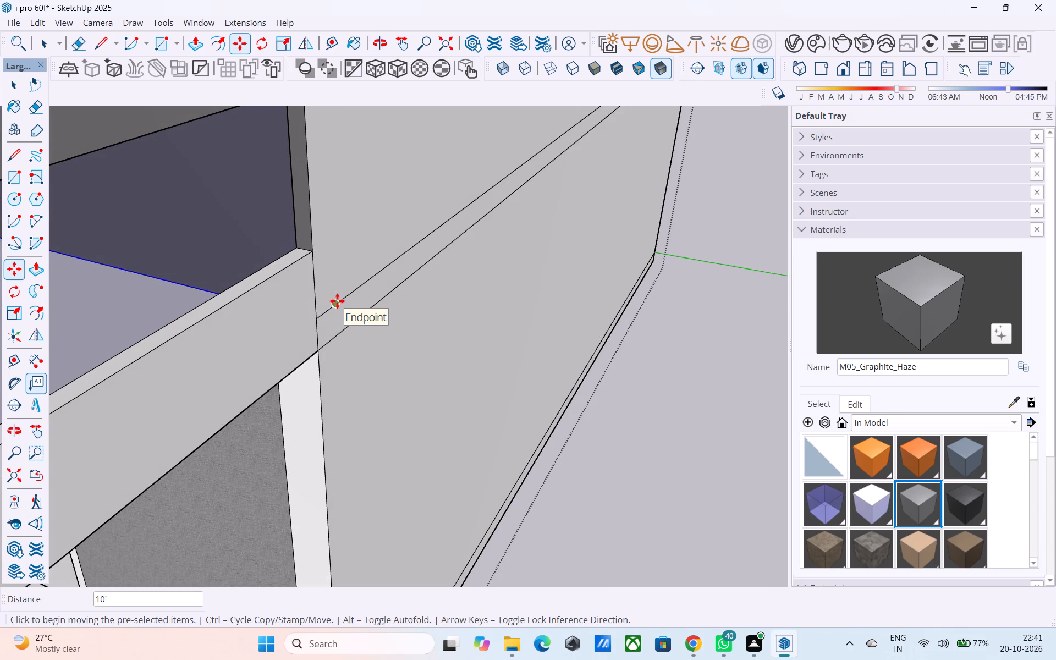
Divide the copied edge's distance into 20 equal parts to form horizontal groove lines across the balcony wall.
{"action": "key", "text": "slash"}
{"action": "type", "text": "20"}
{"action": "key", "text": "Return"}
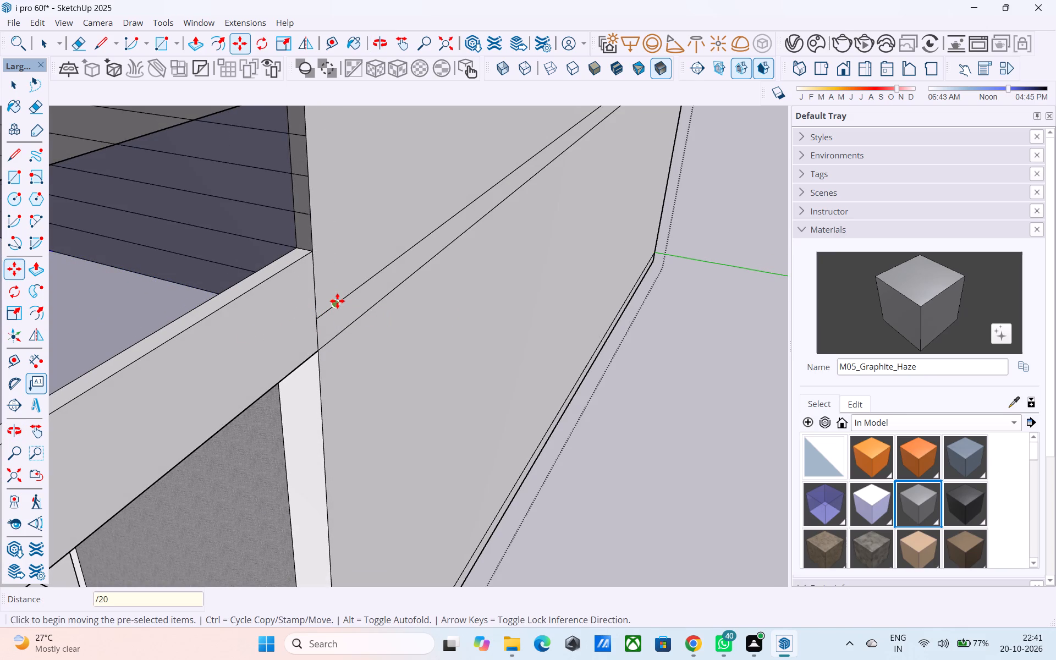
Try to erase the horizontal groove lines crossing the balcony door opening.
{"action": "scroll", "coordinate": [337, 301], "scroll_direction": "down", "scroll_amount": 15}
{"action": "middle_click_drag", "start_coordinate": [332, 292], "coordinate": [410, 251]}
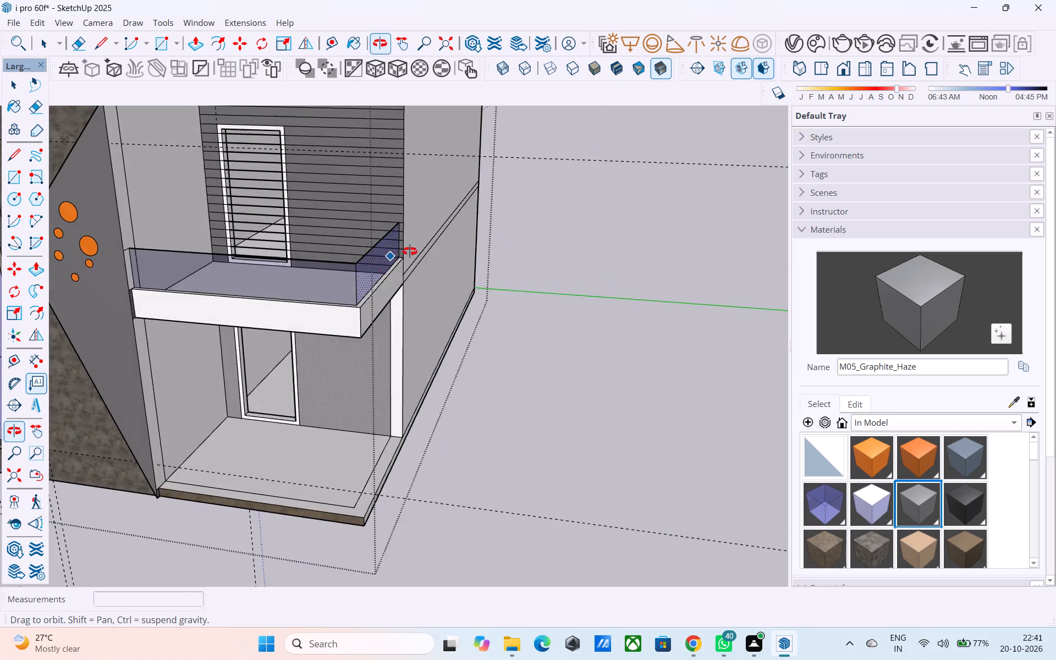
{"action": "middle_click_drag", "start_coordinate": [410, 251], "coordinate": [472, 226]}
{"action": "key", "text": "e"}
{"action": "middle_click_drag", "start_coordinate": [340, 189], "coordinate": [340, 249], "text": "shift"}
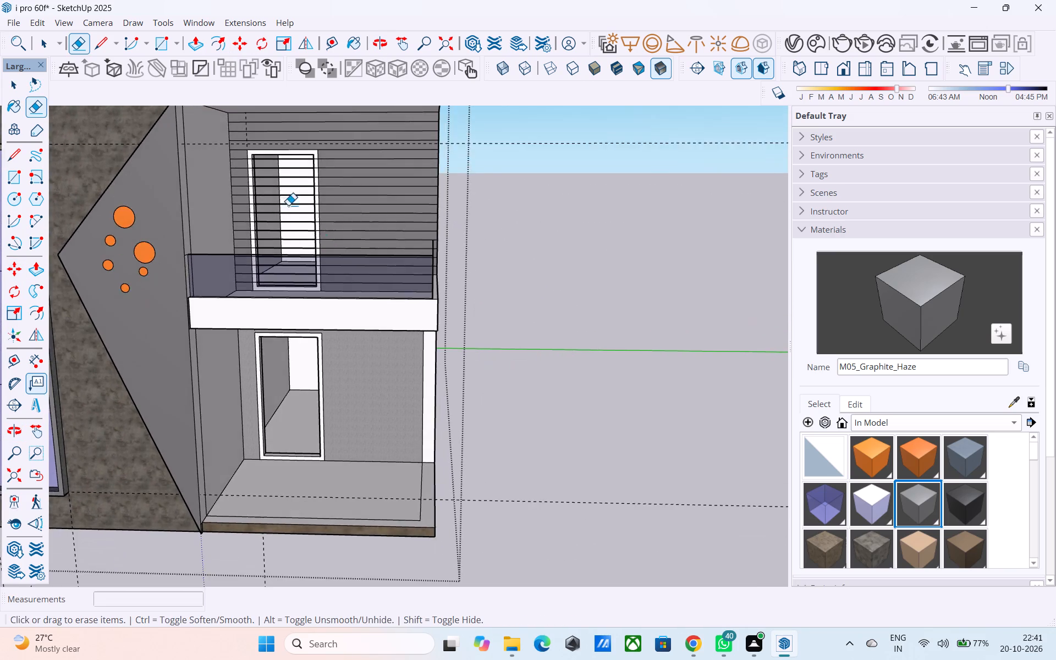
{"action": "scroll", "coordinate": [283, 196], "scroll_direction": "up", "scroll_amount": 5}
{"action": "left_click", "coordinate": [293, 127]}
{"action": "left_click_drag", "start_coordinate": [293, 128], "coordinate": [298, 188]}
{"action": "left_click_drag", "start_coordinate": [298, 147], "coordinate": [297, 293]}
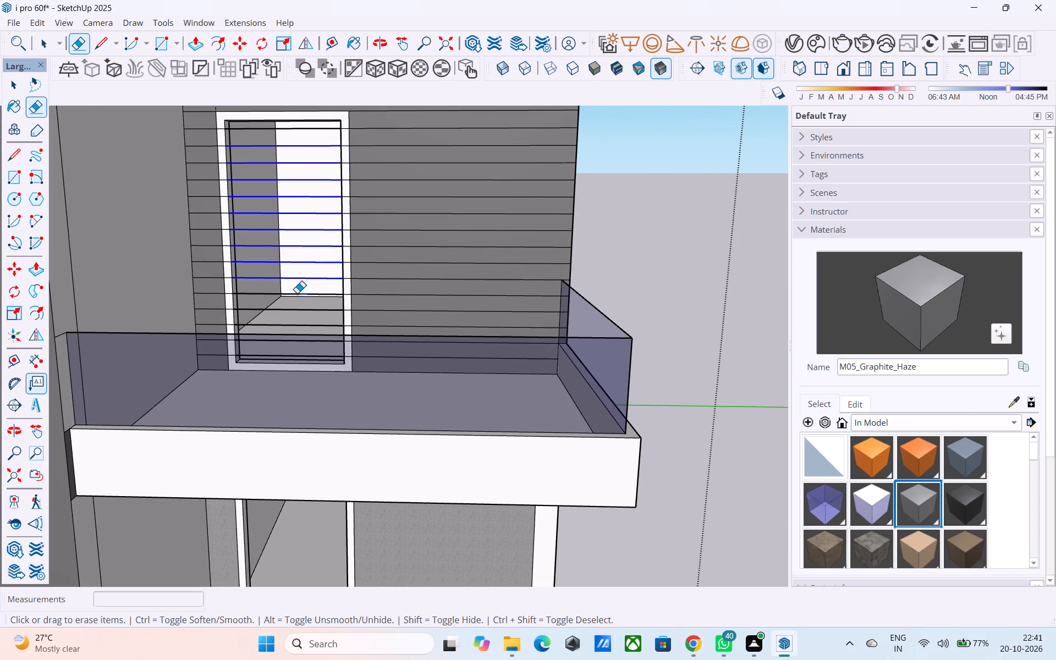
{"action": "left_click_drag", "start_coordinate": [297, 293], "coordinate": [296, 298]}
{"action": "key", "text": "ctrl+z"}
Erase the groove lines crossing the balcony door opening, from its head down to the threshold.
{"action": "middle_click_drag", "start_coordinate": [294, 300], "coordinate": [305, 299]}
{"action": "left_click_drag", "start_coordinate": [324, 263], "coordinate": [346, 162]}
{"action": "left_click_drag", "start_coordinate": [335, 144], "coordinate": [339, 155]}
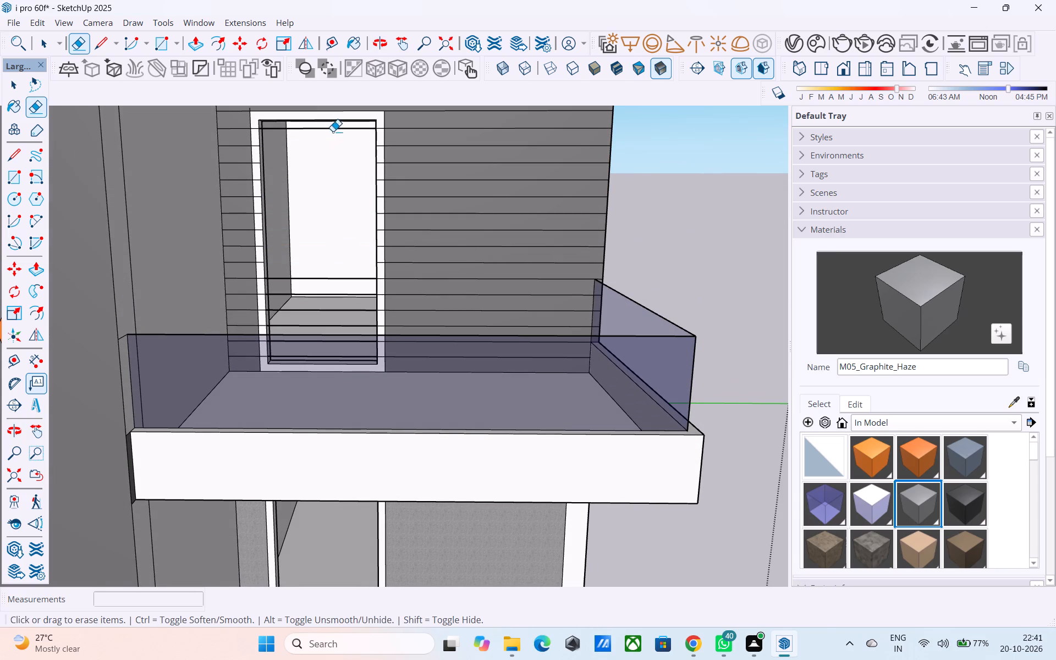
{"action": "left_click", "coordinate": [333, 129]}
{"action": "middle_click_drag", "start_coordinate": [313, 334], "coordinate": [312, 424]}
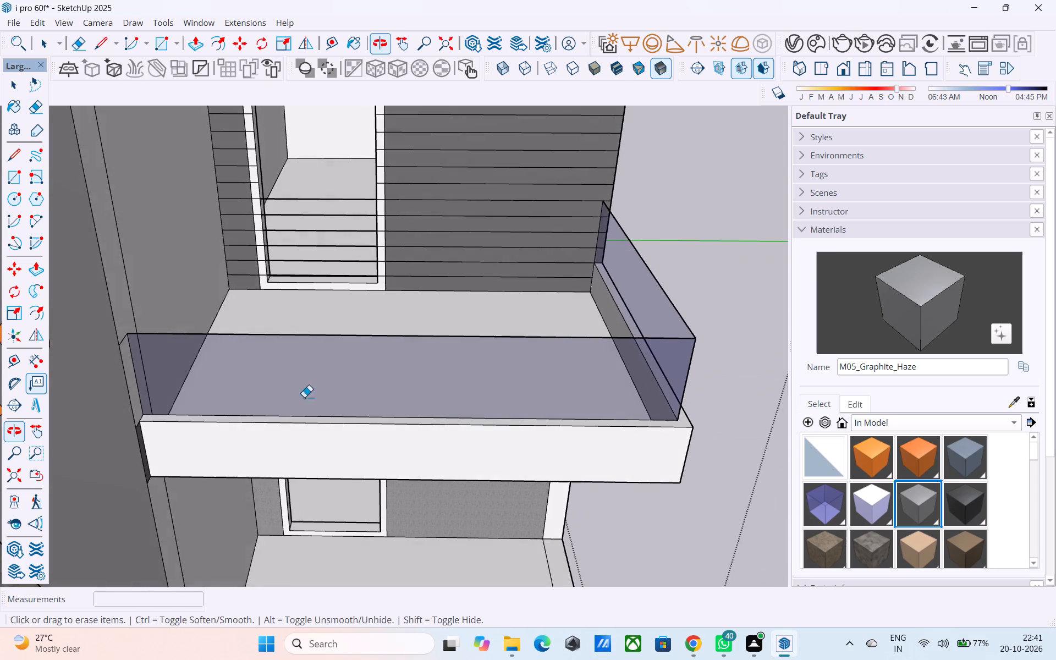
{"action": "scroll", "coordinate": [294, 257], "scroll_direction": "up", "scroll_amount": 2}
{"action": "left_click_drag", "start_coordinate": [337, 163], "coordinate": [340, 274]}
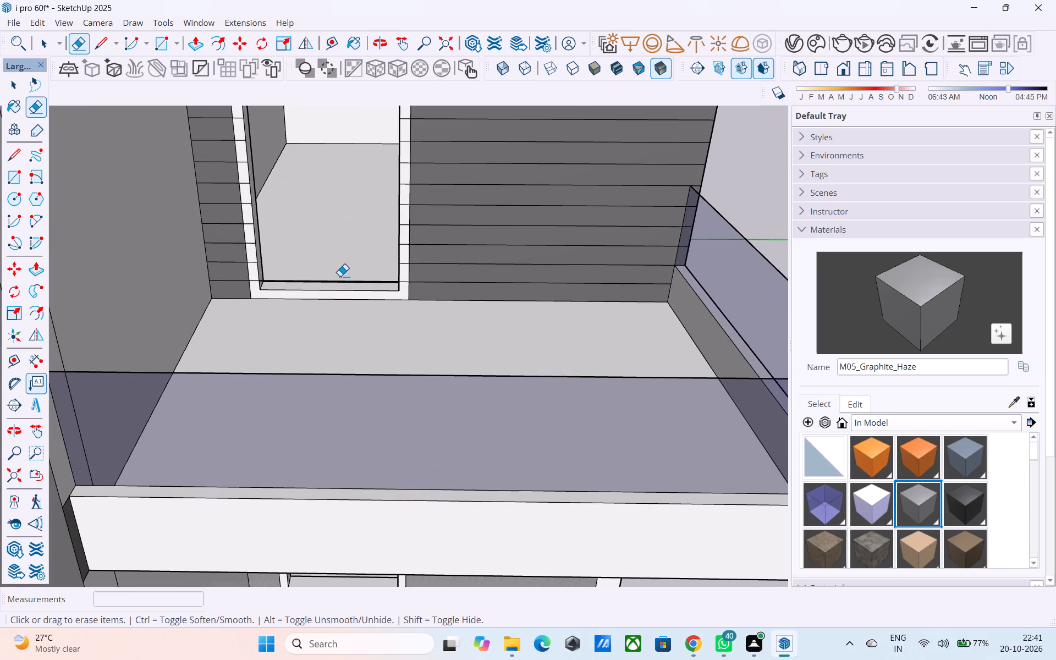
{"action": "middle_click_drag", "start_coordinate": [339, 276], "coordinate": [288, 281]}
{"action": "scroll", "coordinate": [284, 283], "scroll_direction": "up", "scroll_amount": 3}
{"action": "middle_click_drag", "start_coordinate": [288, 281], "coordinate": [288, 268]}
{"action": "scroll", "coordinate": [287, 268], "scroll_direction": "up", "scroll_amount": 9}
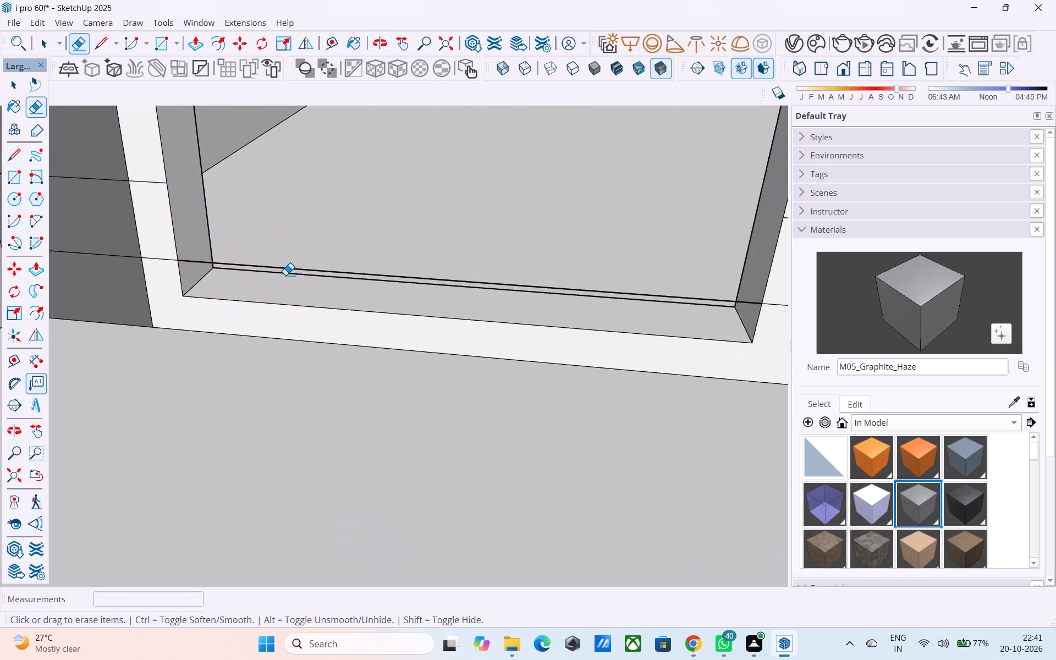
{"action": "scroll", "coordinate": [285, 275], "scroll_direction": "up", "scroll_amount": 4}
{"action": "left_click_drag", "start_coordinate": [284, 267], "coordinate": [284, 262]}
{"action": "scroll", "coordinate": [301, 204], "scroll_direction": "down", "scroll_amount": 18}
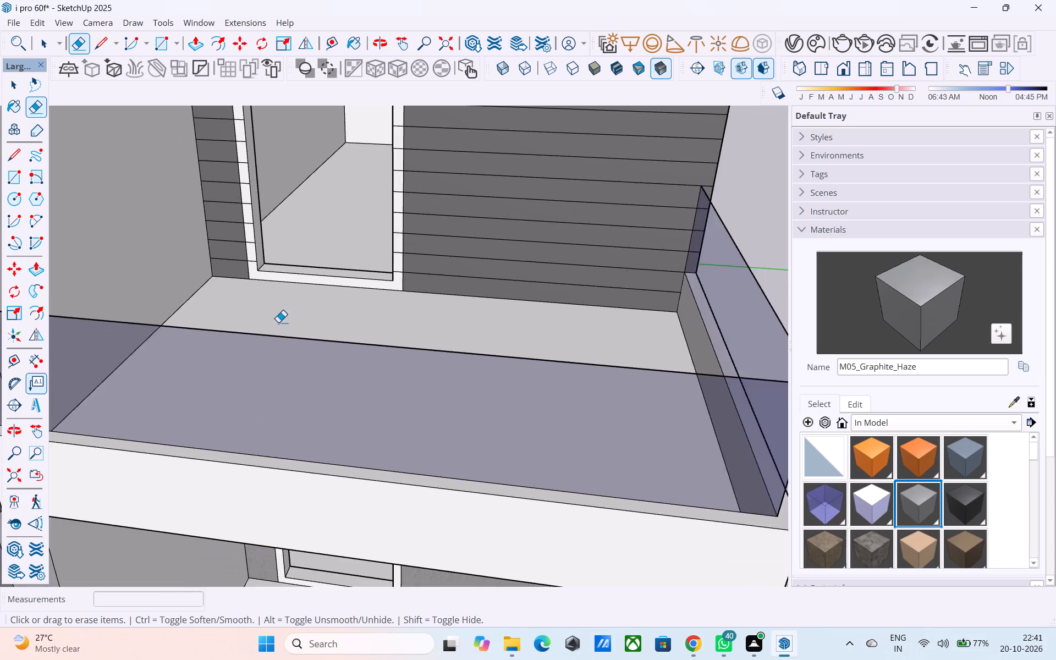
Save the model.
{"action": "scroll", "coordinate": [278, 322], "scroll_direction": "down", "scroll_amount": 2}
{"action": "middle_click_drag", "start_coordinate": [278, 323], "coordinate": [233, 330]}
{"action": "scroll", "coordinate": [233, 331], "scroll_direction": "down", "scroll_amount": 8}
{"action": "scroll", "coordinate": [283, 301], "scroll_direction": "down", "scroll_amount": 3}
{"action": "middle_click_drag", "start_coordinate": [284, 299], "coordinate": [294, 357]}
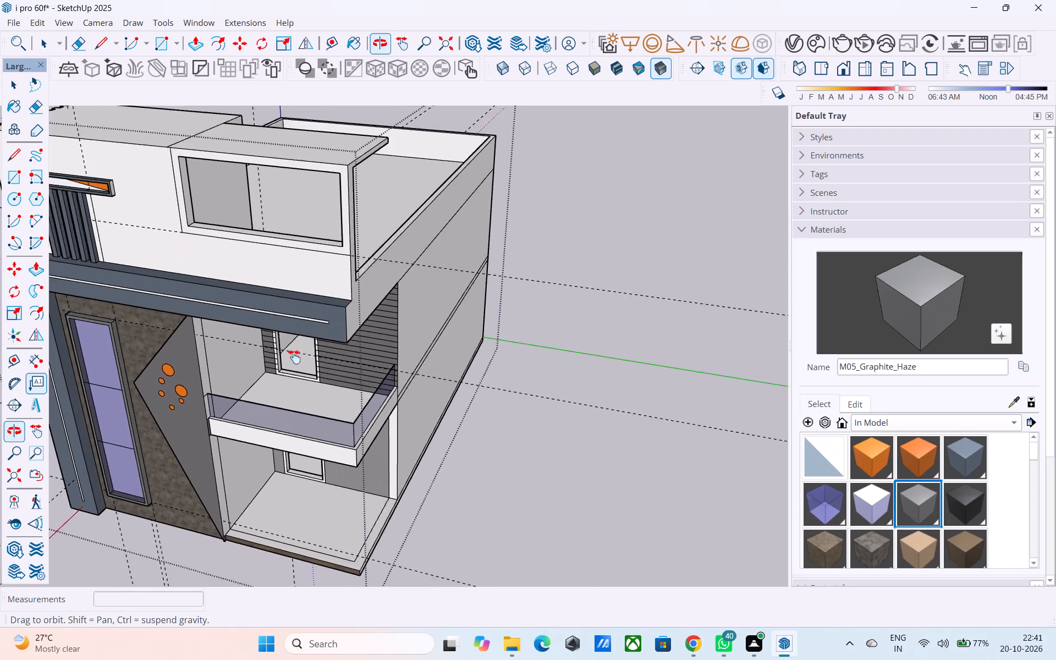
{"action": "middle_click_drag", "start_coordinate": [294, 357], "coordinate": [307, 277]}
{"action": "key", "text": "ctrl+s"}
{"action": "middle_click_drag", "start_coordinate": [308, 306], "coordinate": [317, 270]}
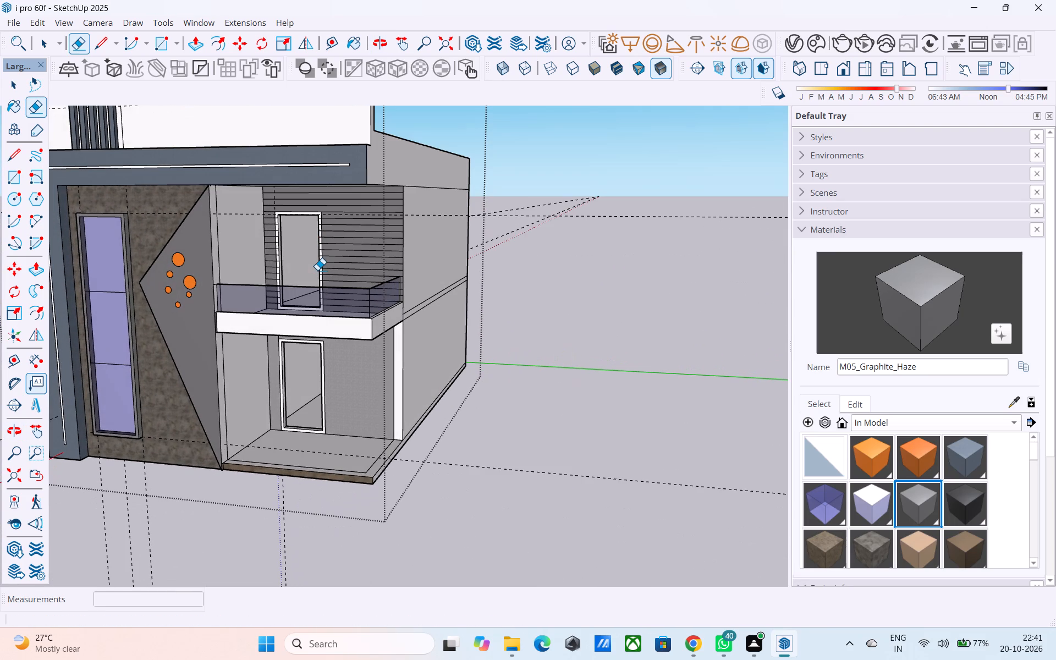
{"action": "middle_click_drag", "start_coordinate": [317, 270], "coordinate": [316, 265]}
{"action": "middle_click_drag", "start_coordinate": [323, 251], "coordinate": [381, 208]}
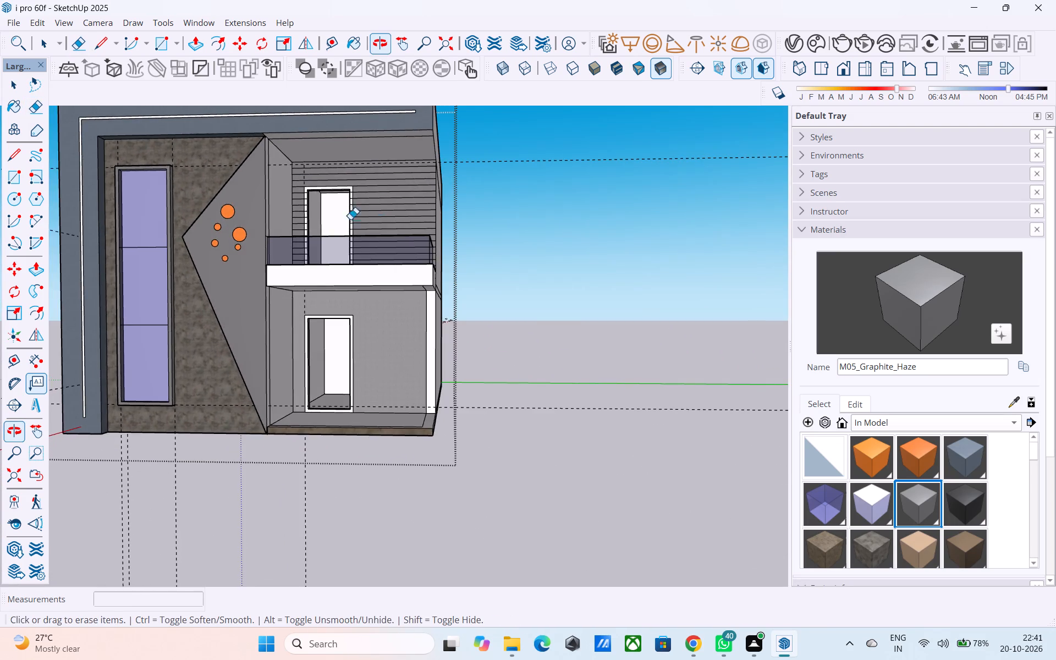
Review the house front from several angles, including the balcony, the ground-floor porch and the upper storey.
{"action": "scroll", "coordinate": [339, 229], "scroll_direction": "down", "scroll_amount": 3}
{"action": "middle_click_drag", "start_coordinate": [290, 331], "coordinate": [252, 430]}
{"action": "scroll", "coordinate": [274, 391], "scroll_direction": "down", "scroll_amount": 2}
{"action": "middle_click_drag", "start_coordinate": [274, 391], "coordinate": [317, 331]}
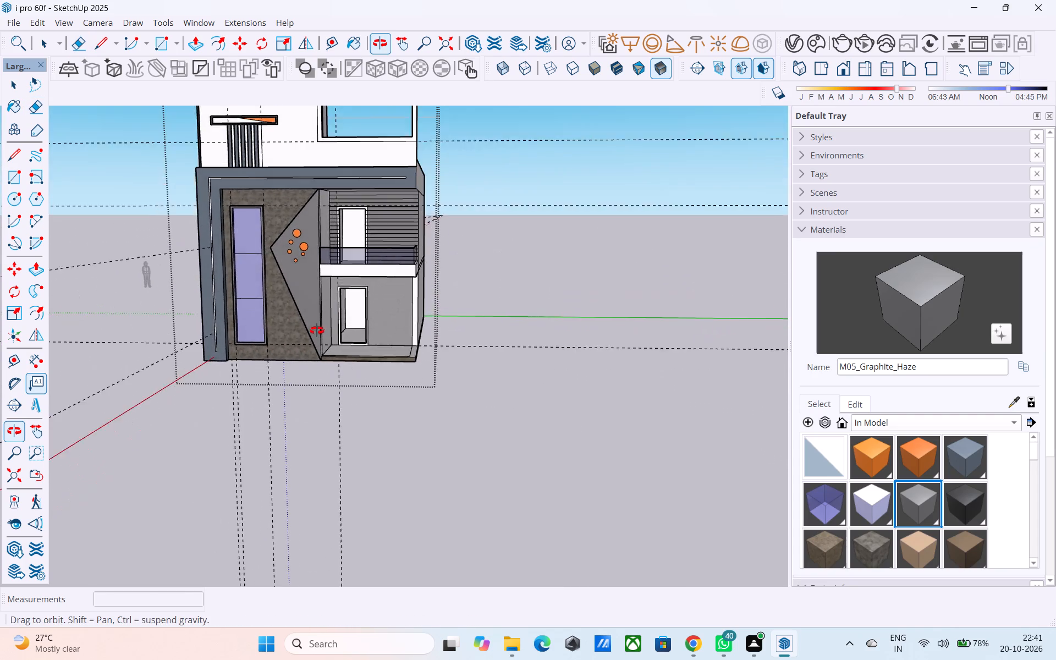
{"action": "middle_click_drag", "start_coordinate": [317, 331], "coordinate": [346, 322]}
{"action": "scroll", "coordinate": [357, 354], "scroll_direction": "up", "scroll_amount": 5}
{"action": "scroll", "coordinate": [354, 375], "scroll_direction": "down", "scroll_amount": 9}
{"action": "middle_click_drag", "start_coordinate": [285, 436], "coordinate": [355, 497]}
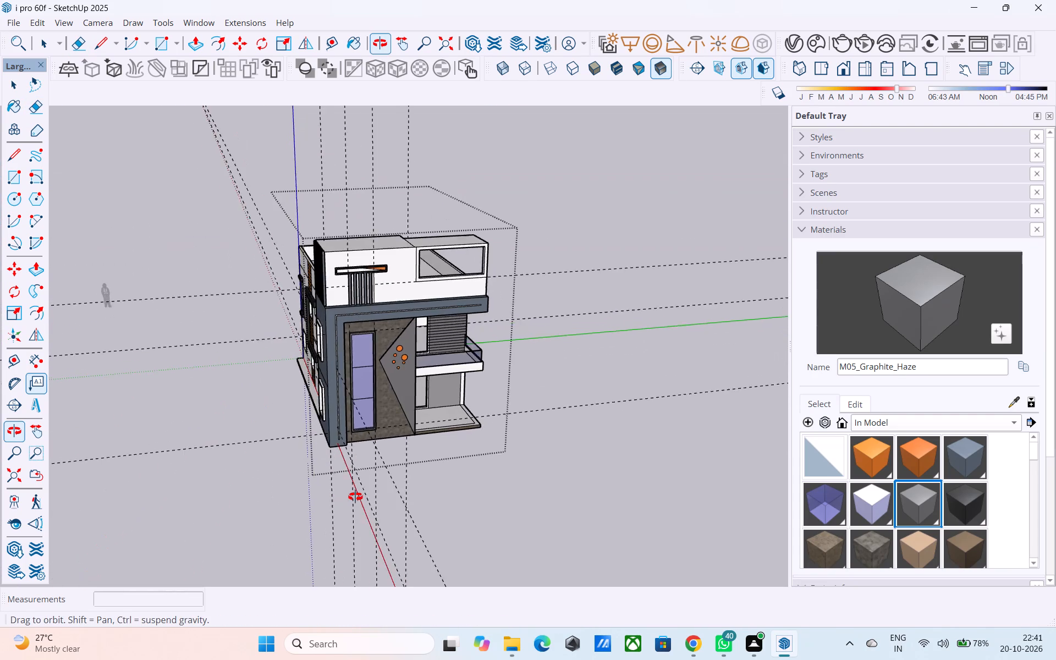
{"action": "middle_click_drag", "start_coordinate": [355, 497], "coordinate": [356, 496]}
{"action": "scroll", "coordinate": [404, 187], "scroll_direction": "up", "scroll_amount": 5}
{"action": "middle_click_drag", "start_coordinate": [412, 230], "coordinate": [405, 199]}
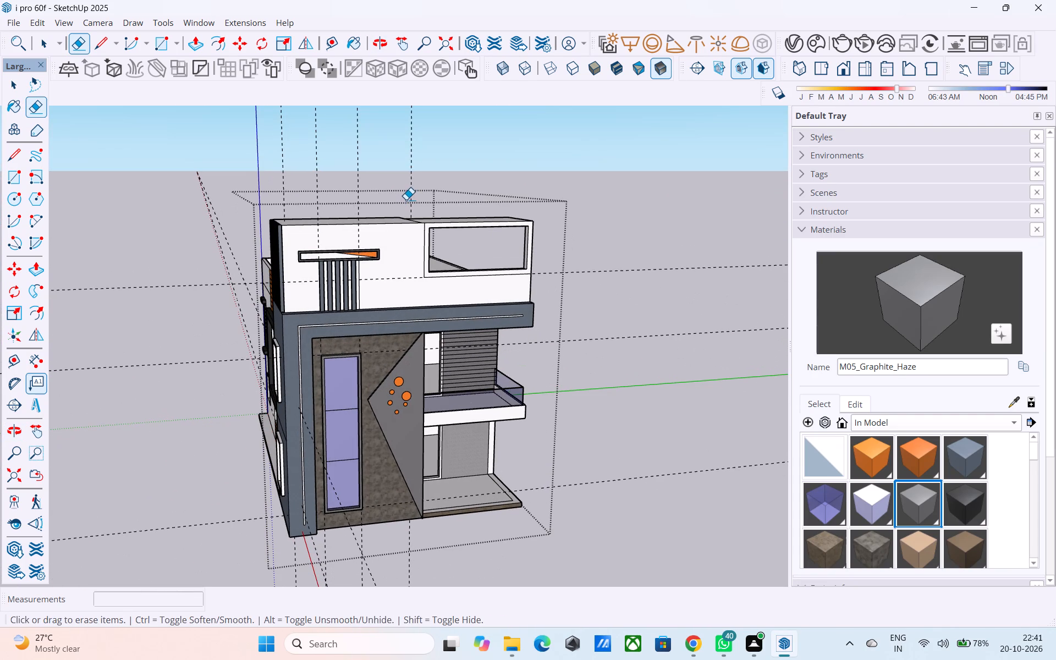
{"action": "middle_click", "coordinate": [406, 200]}
{"action": "middle_click_drag", "start_coordinate": [387, 241], "coordinate": [346, 217]}
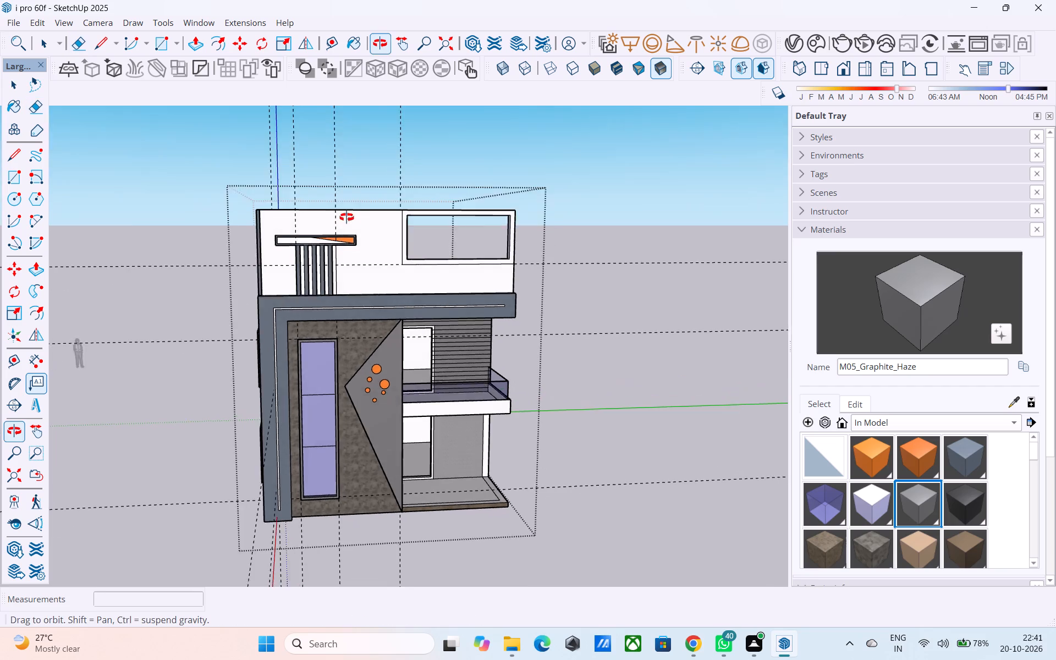
{"action": "middle_click_drag", "start_coordinate": [346, 217], "coordinate": [333, 184]}
{"action": "middle_click_drag", "start_coordinate": [423, 324], "coordinate": [328, 271]}
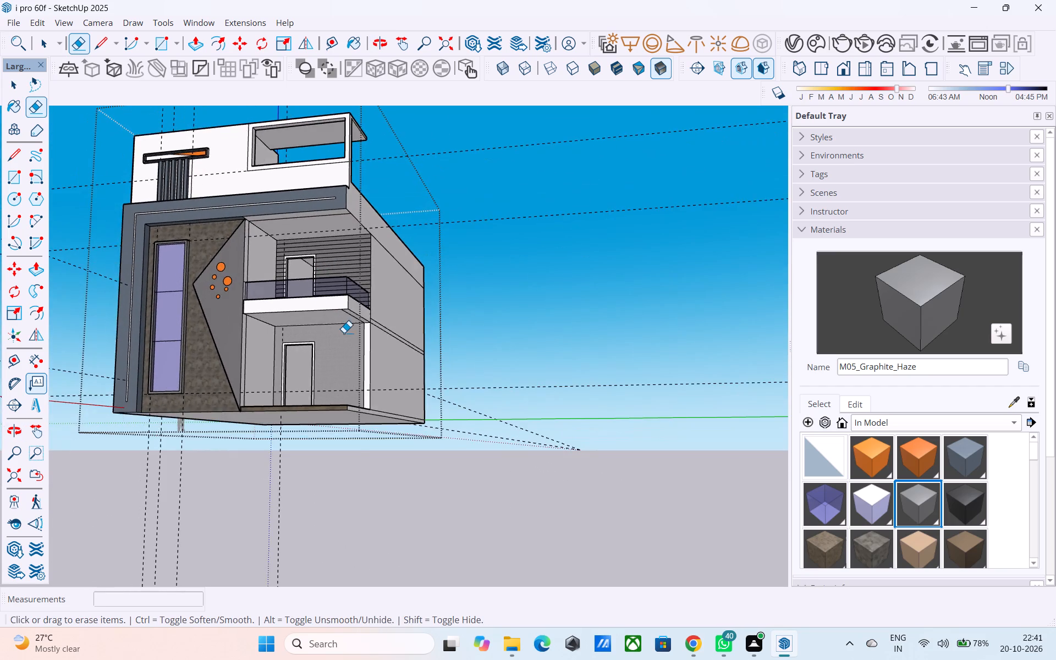
Copy the ground-floor back wall's top edge 10' down to the floor and divide the distance into 20 equal groove lines.
{"action": "scroll", "coordinate": [344, 333], "scroll_direction": "up", "scroll_amount": 7}
{"action": "key", "text": "space"}
{"action": "left_click", "coordinate": [354, 312]}
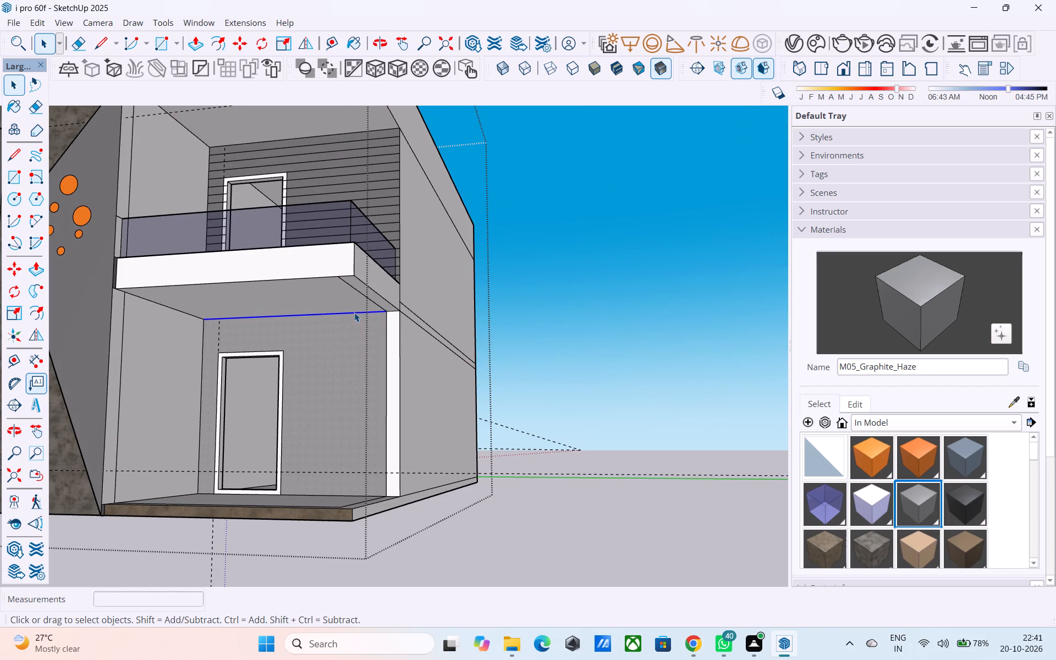
{"action": "key", "text": "m"}
{"action": "left_click", "coordinate": [388, 317]}
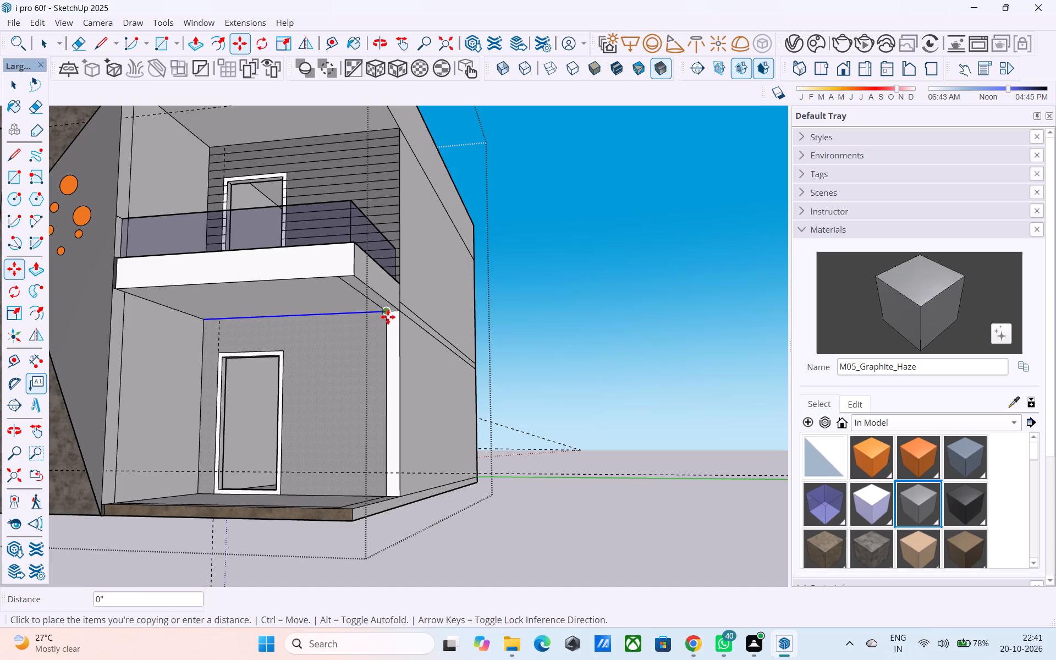
{"action": "scroll", "coordinate": [388, 339], "scroll_direction": "down", "scroll_amount": 5}
{"action": "middle_click_drag", "start_coordinate": [389, 401], "coordinate": [399, 475]}
{"action": "scroll", "coordinate": [399, 476], "scroll_direction": "up", "scroll_amount": 10}
{"action": "left_click", "coordinate": [400, 490]}
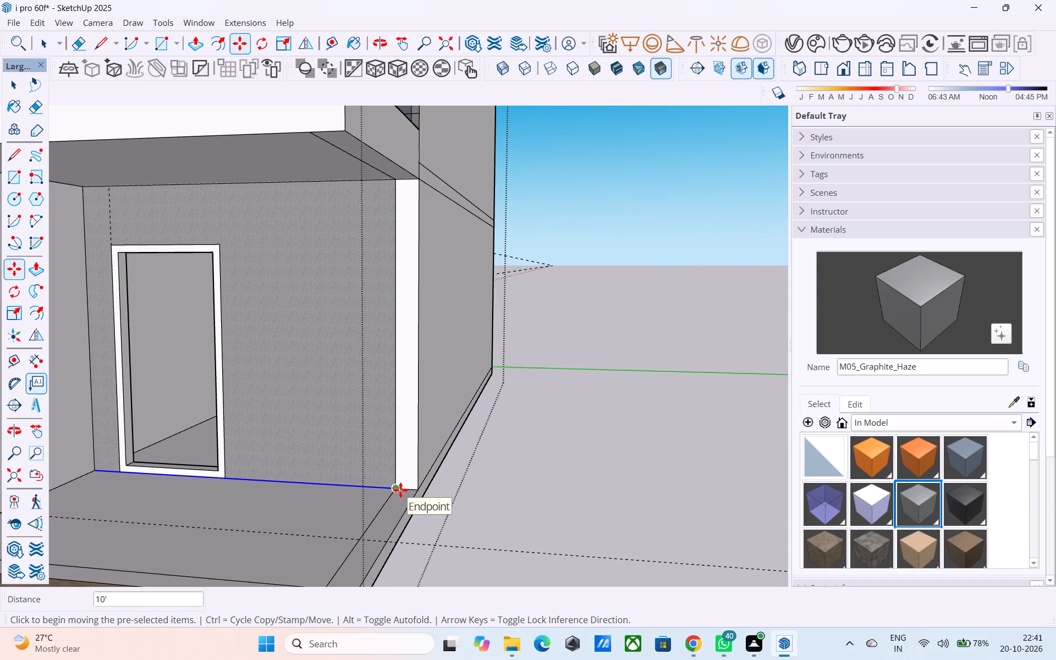
{"action": "type", "text": "/20"}
{"action": "key", "text": "Return"}
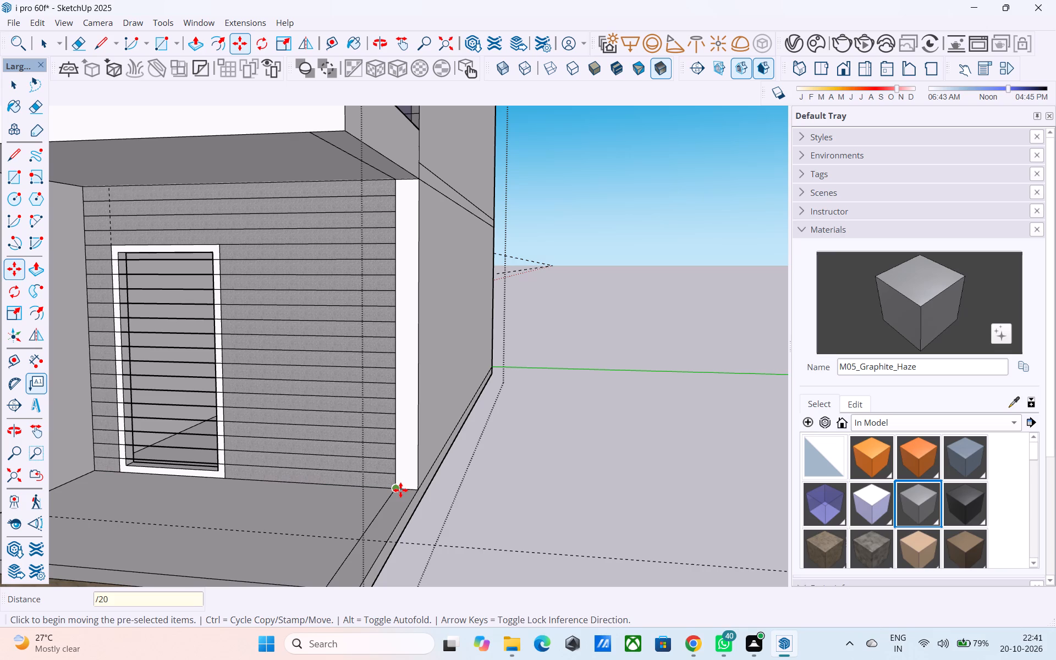
Erase the groove lines crossing the ground-floor door opening, from its head down to the threshold.
{"action": "key", "text": "e"}
{"action": "left_click_drag", "start_coordinate": [170, 260], "coordinate": [174, 339]}
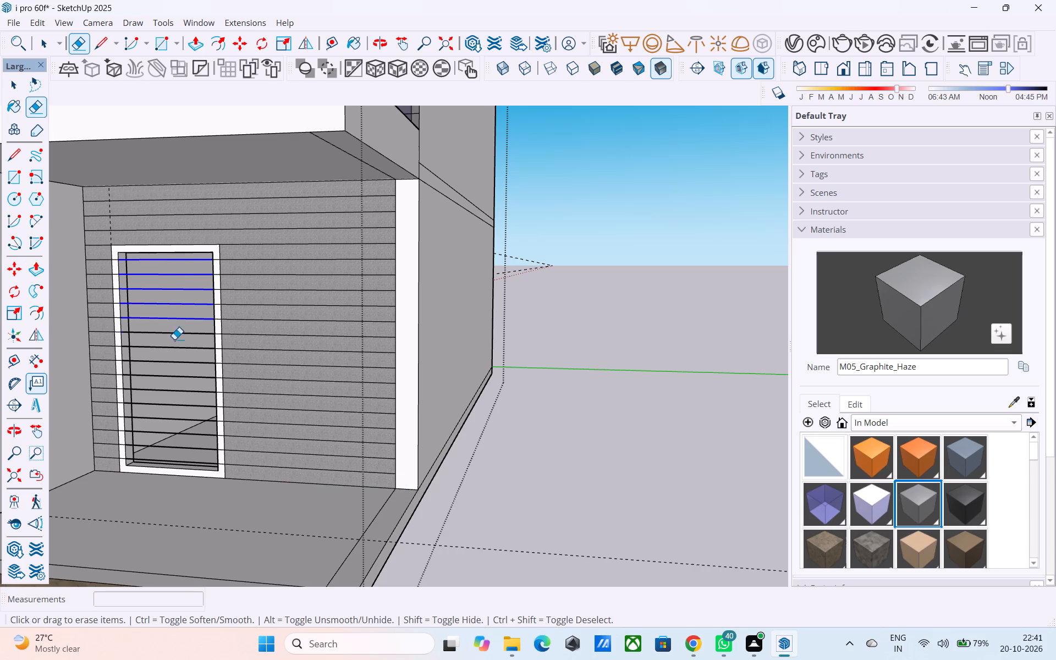
{"action": "left_click_drag", "start_coordinate": [174, 339], "coordinate": [164, 426]}
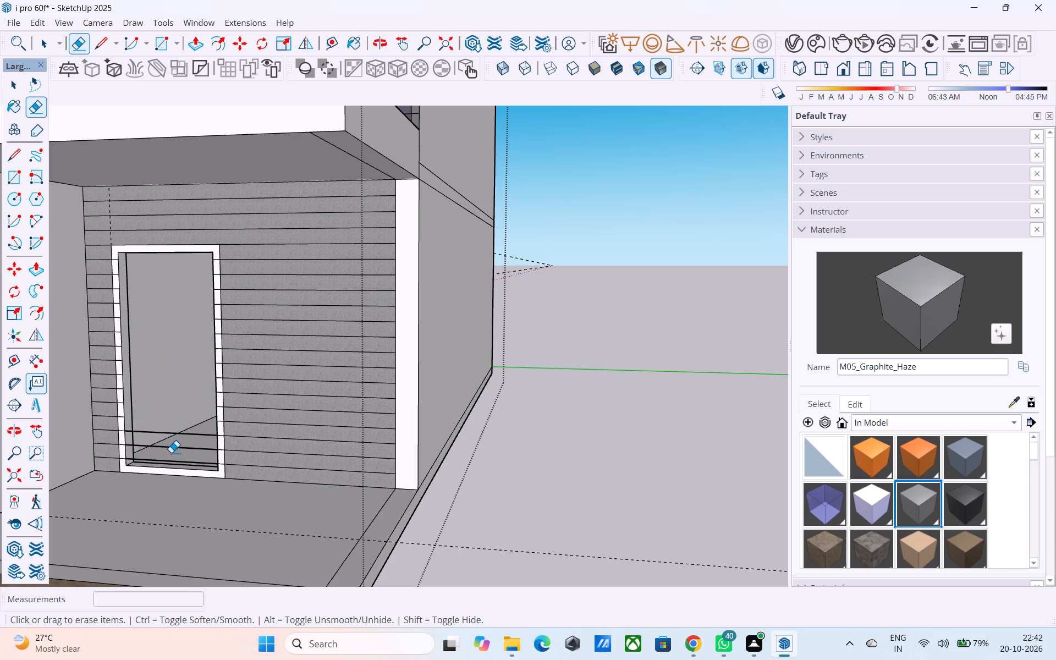
{"action": "left_click_drag", "start_coordinate": [177, 452], "coordinate": [195, 436]}
Erase the topmost segment of the vertical edge between the grooved ground-floor wall and the white strip at its end.
{"action": "middle_click_drag", "start_coordinate": [204, 432], "coordinate": [217, 426]}
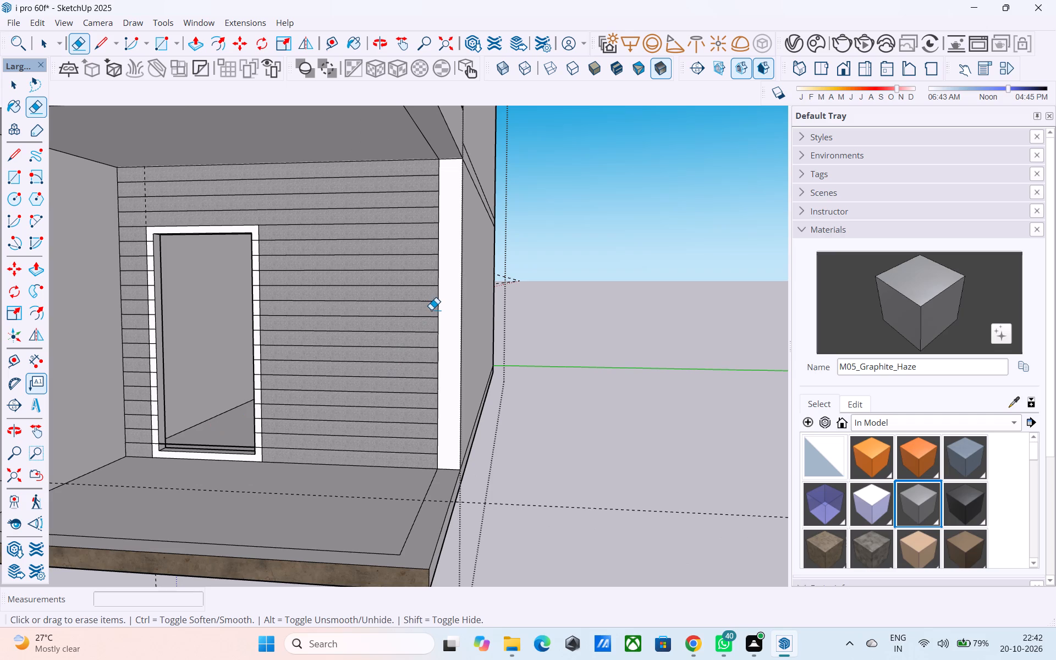
{"action": "key", "text": "e"}
{"action": "scroll", "coordinate": [444, 211], "scroll_direction": "up", "scroll_amount": 3}
{"action": "left_click", "coordinate": [441, 163]}
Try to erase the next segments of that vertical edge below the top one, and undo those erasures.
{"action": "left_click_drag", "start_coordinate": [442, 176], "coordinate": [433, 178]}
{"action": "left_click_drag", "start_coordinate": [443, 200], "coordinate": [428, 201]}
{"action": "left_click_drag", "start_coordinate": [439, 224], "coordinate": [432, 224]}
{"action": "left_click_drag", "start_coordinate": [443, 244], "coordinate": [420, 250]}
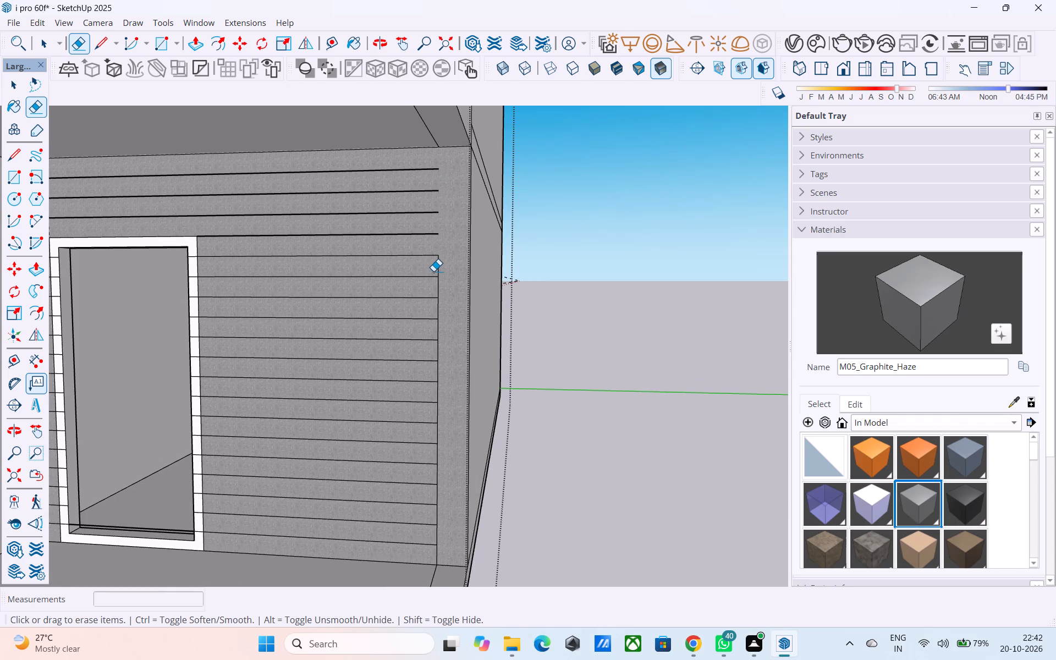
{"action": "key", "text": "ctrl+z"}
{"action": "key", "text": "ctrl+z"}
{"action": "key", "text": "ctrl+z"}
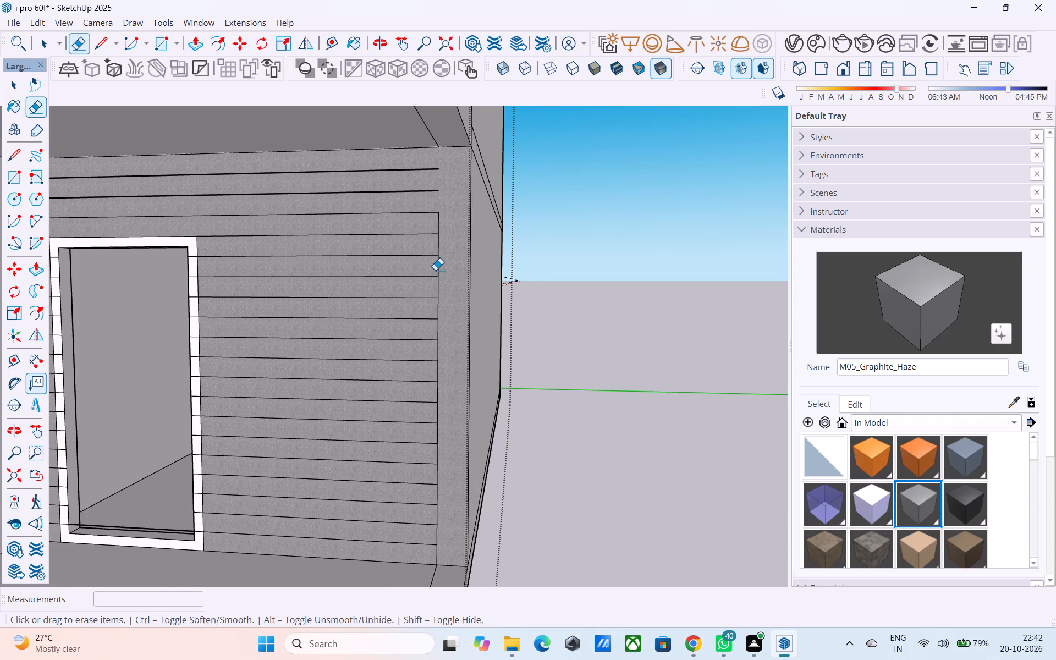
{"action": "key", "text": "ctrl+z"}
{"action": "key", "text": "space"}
Examine the front facade with the grooved balcony and ground-floor back walls.
{"action": "scroll", "coordinate": [435, 270], "scroll_direction": "down", "scroll_amount": 8}
{"action": "middle_click_drag", "start_coordinate": [477, 241], "coordinate": [487, 235]}
{"action": "scroll", "coordinate": [496, 205], "scroll_direction": "down", "scroll_amount": 5}
{"action": "middle_click_drag", "start_coordinate": [496, 205], "coordinate": [520, 235]}
{"action": "middle_click_drag", "start_coordinate": [516, 234], "coordinate": [490, 216]}
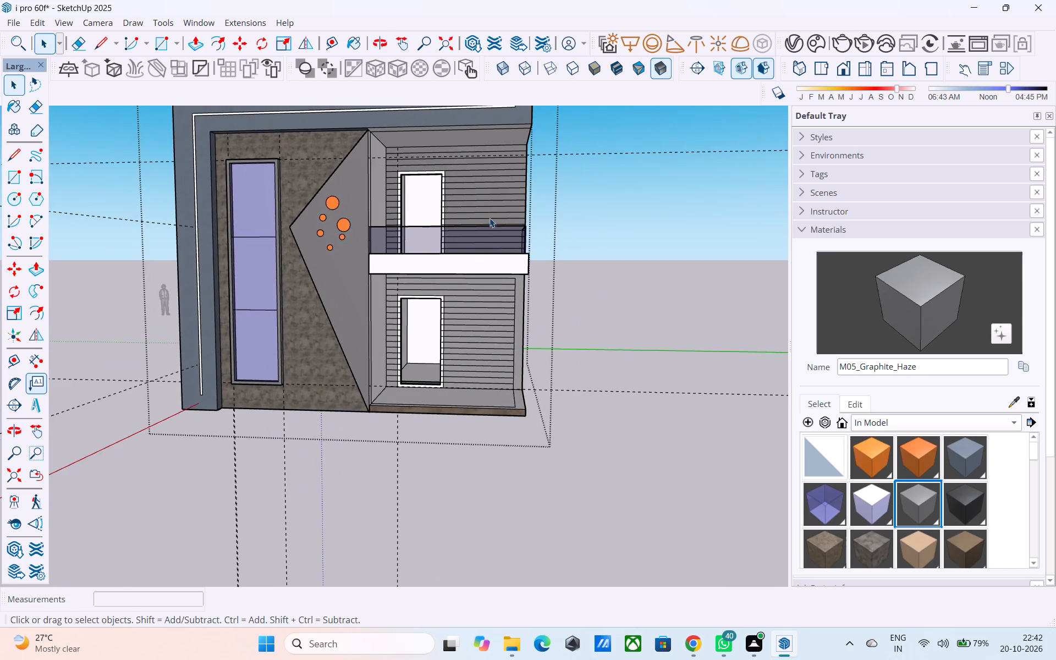
{"action": "scroll", "coordinate": [490, 217], "scroll_direction": "down", "scroll_amount": 1}
{"action": "middle_click_drag", "start_coordinate": [489, 216], "coordinate": [500, 226]}
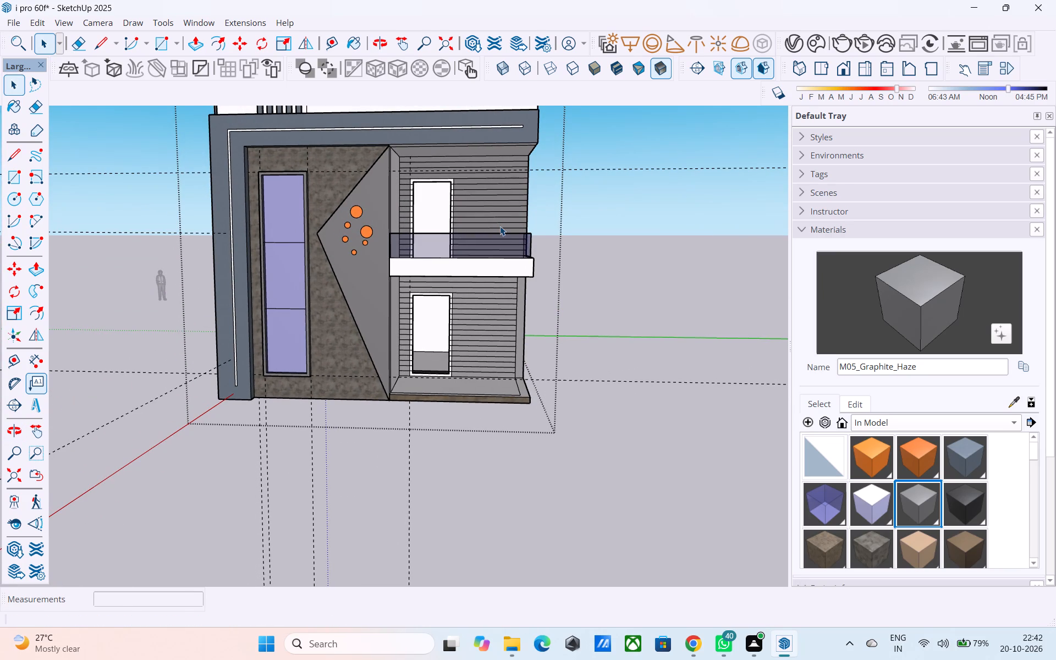
{"action": "scroll", "coordinate": [500, 226], "scroll_direction": "down", "scroll_amount": 2}
{"action": "middle_click_drag", "start_coordinate": [447, 291], "coordinate": [448, 283]}
{"action": "scroll", "coordinate": [449, 284], "scroll_direction": "down", "scroll_amount": 5}
Erase all the dashed construction guides around the house.
{"action": "middle_click_drag", "start_coordinate": [387, 392], "coordinate": [542, 403]}
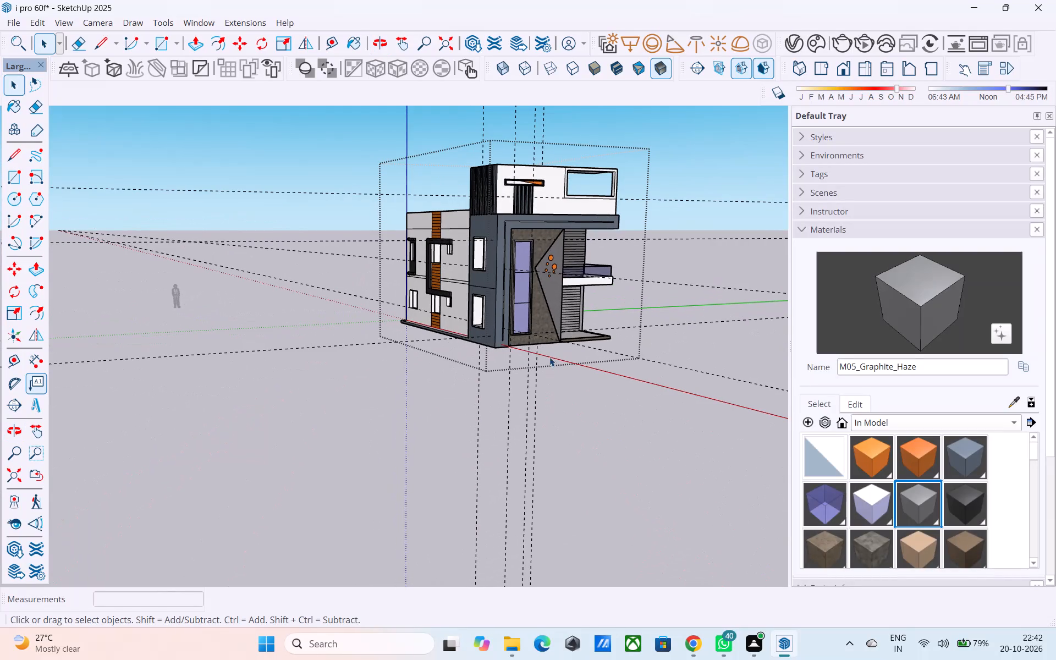
{"action": "key", "text": "e"}
{"action": "left_click_drag", "start_coordinate": [547, 424], "coordinate": [415, 440]}
{"action": "left_click_drag", "start_coordinate": [316, 386], "coordinate": [338, 197]}
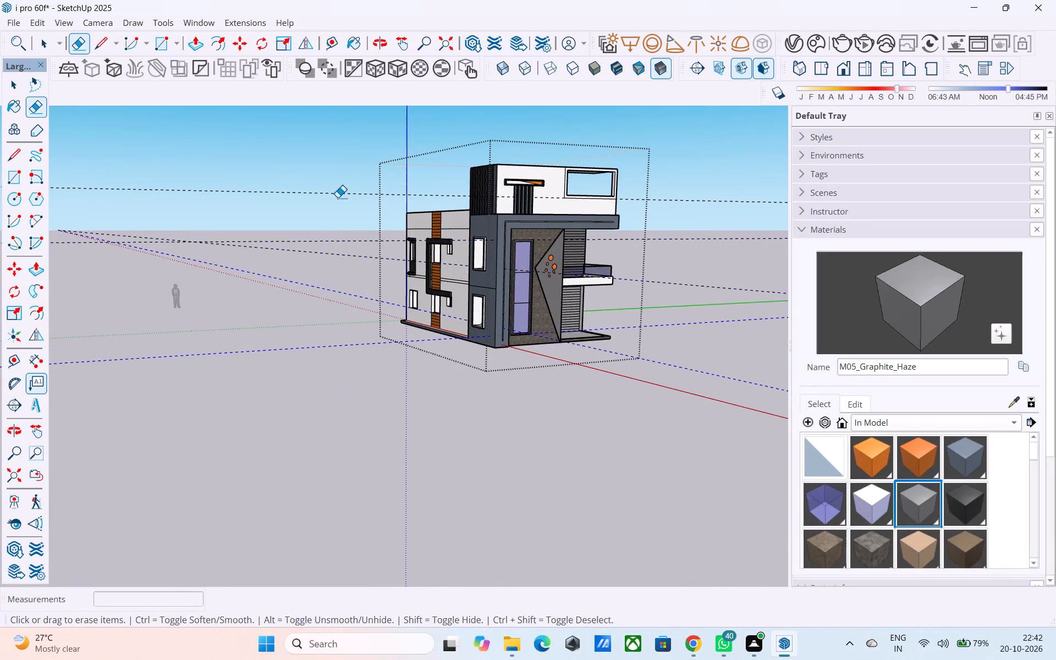
{"action": "left_click_drag", "start_coordinate": [338, 197], "coordinate": [338, 178]}
{"action": "key", "text": "space"}
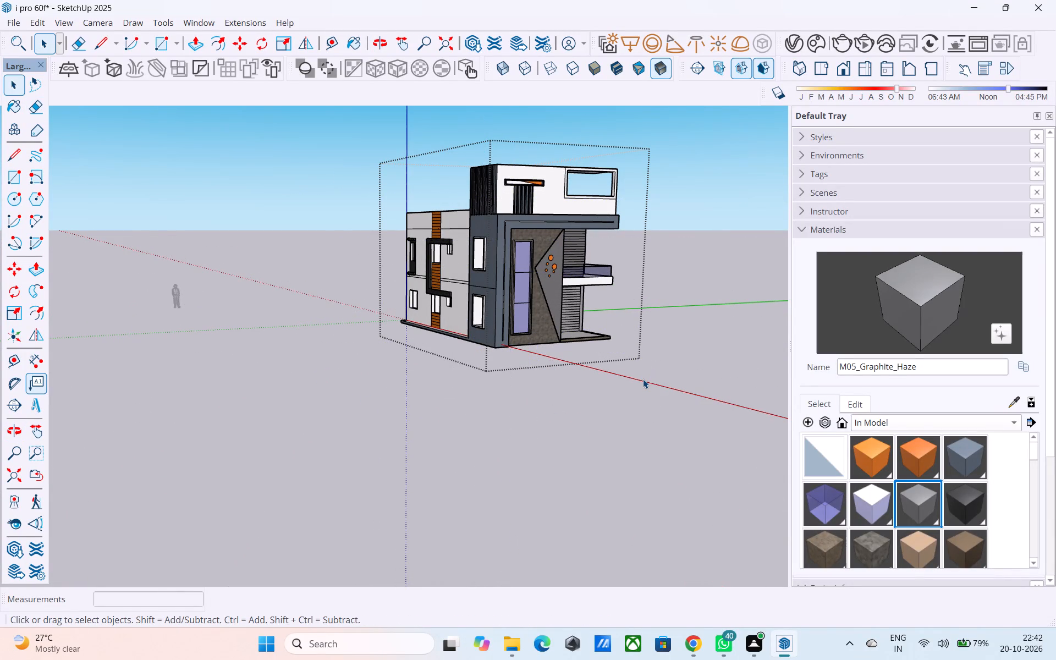
Exit the house group and save the model.
{"action": "left_click", "coordinate": [643, 379]}
{"action": "key", "text": "ctrl+s"}
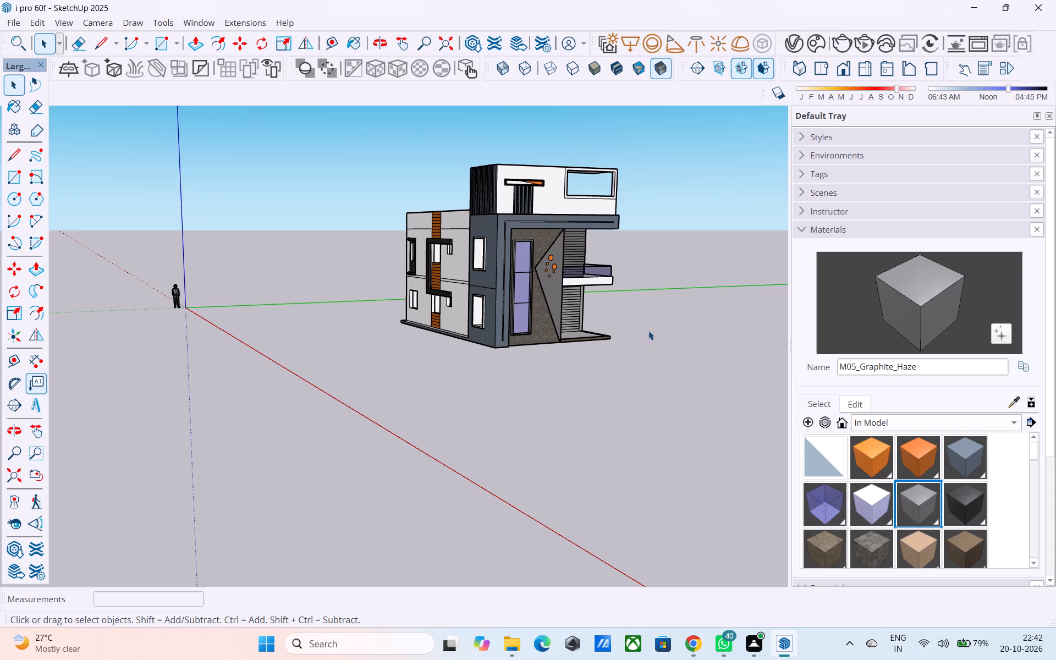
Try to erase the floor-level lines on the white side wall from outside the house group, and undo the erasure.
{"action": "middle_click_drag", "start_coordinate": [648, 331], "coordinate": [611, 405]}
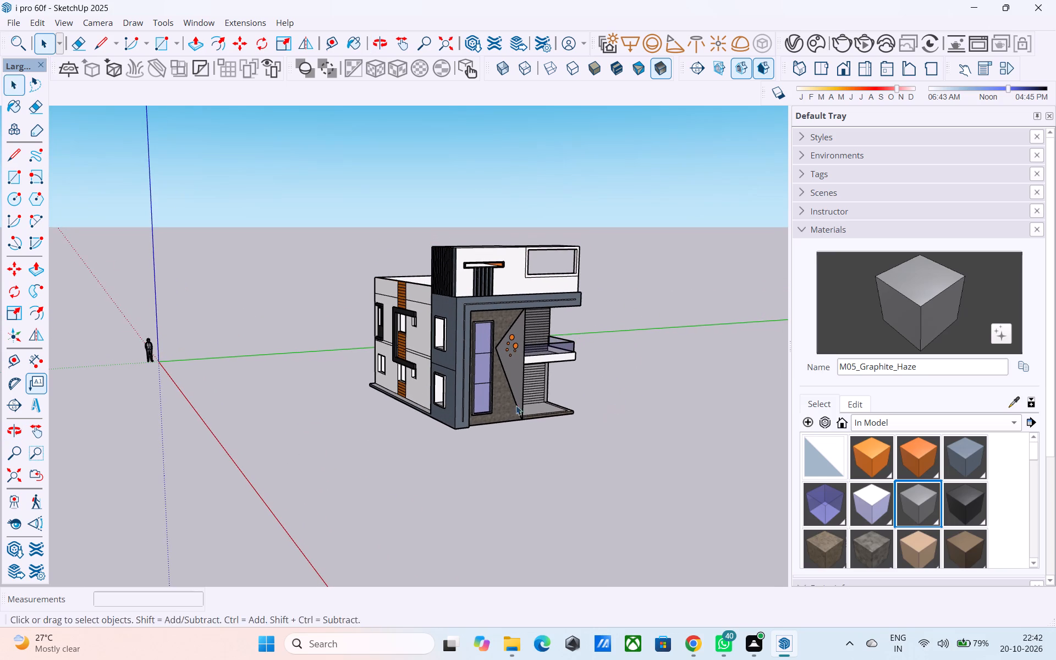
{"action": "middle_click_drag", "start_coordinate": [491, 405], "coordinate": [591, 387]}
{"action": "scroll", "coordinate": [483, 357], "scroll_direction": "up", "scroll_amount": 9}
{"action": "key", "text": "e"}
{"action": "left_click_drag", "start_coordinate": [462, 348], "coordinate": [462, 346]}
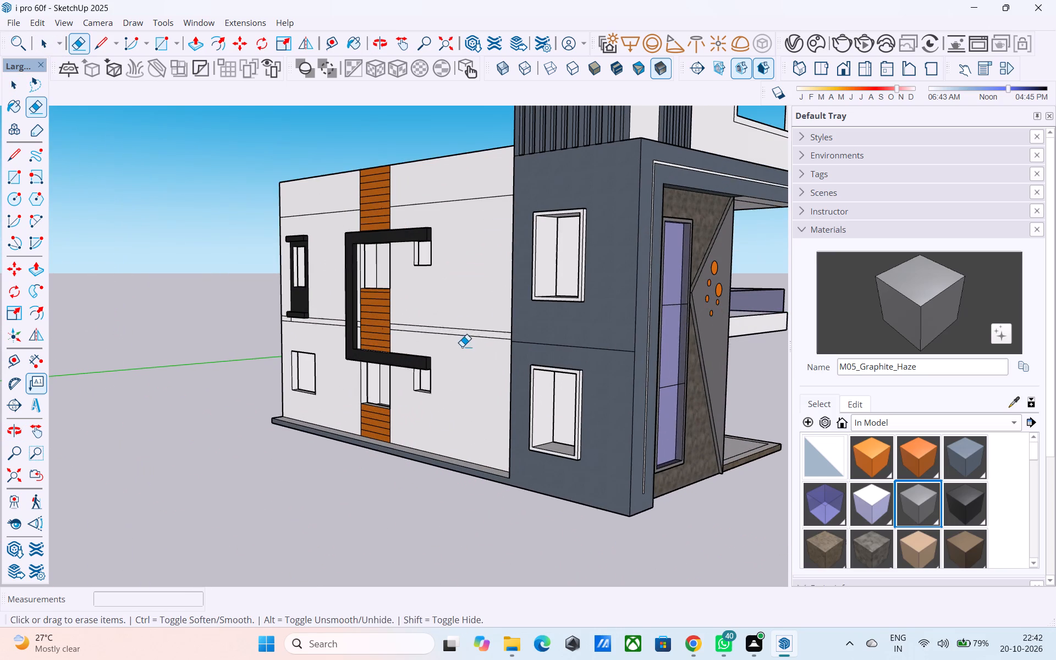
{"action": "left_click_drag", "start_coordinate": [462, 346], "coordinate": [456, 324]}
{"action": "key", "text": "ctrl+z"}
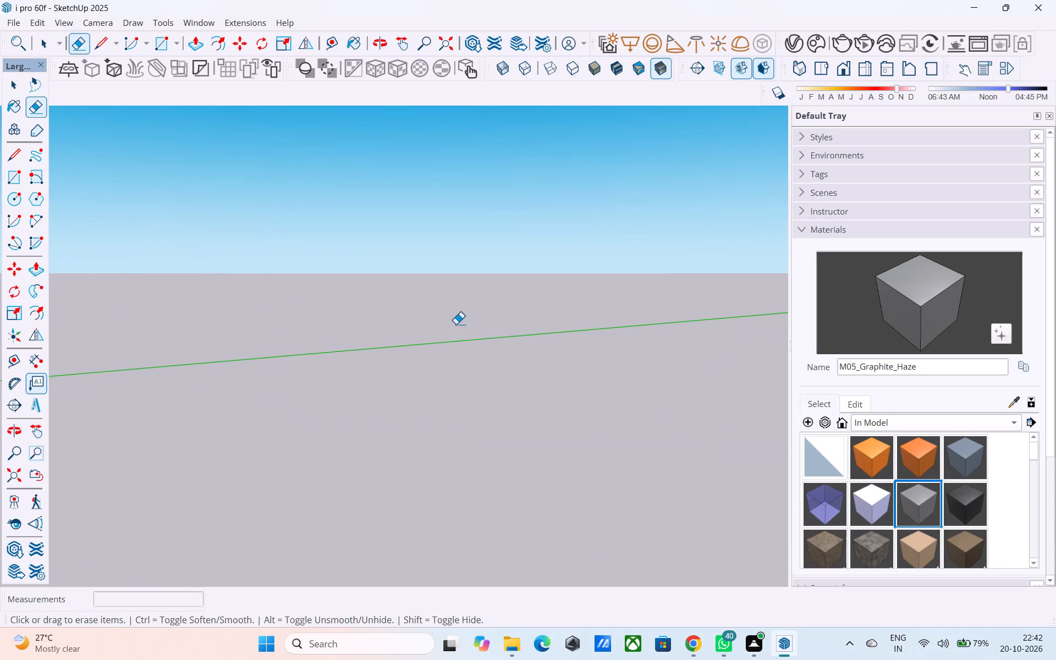
Open the house group and erase the floor-level lines across the white side wall on both sides of the black C-shaped frame.
{"action": "key", "text": "space"}
{"action": "double_click", "coordinate": [456, 324]}
{"action": "scroll", "coordinate": [456, 324], "scroll_direction": "up", "scroll_amount": 4}
{"action": "key", "text": "e"}
{"action": "left_click_drag", "start_coordinate": [456, 324], "coordinate": [463, 346]}
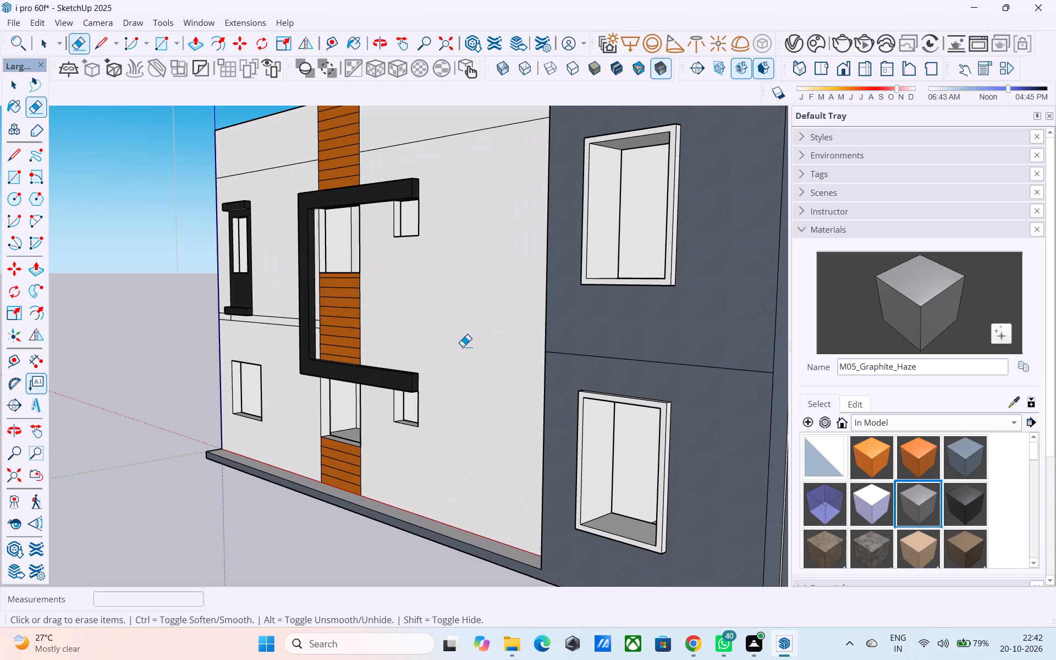
{"action": "left_click_drag", "start_coordinate": [280, 321], "coordinate": [283, 331]}
{"action": "left_click_drag", "start_coordinate": [279, 317], "coordinate": [282, 323]}
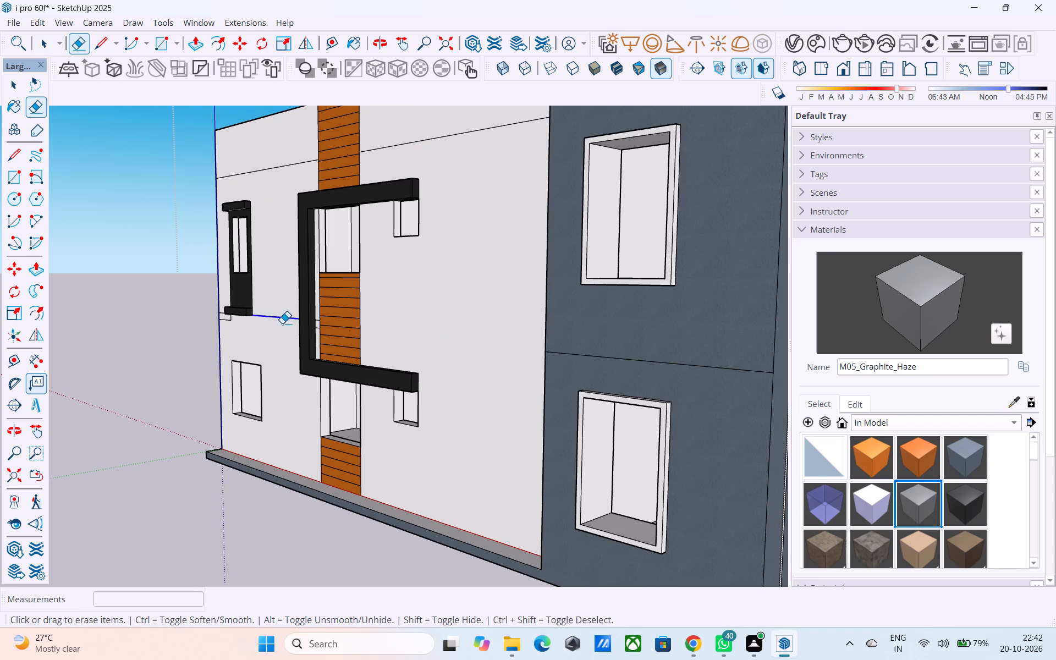
{"action": "left_click_drag", "start_coordinate": [282, 323], "coordinate": [282, 324]}
Erase the upper horizontal line on both sides of the orange strip, plus its leftover stub by the dark grey block.
{"action": "scroll", "coordinate": [318, 254], "scroll_direction": "up", "scroll_amount": 6}
{"action": "middle_click_drag", "start_coordinate": [320, 253], "coordinate": [542, 280]}
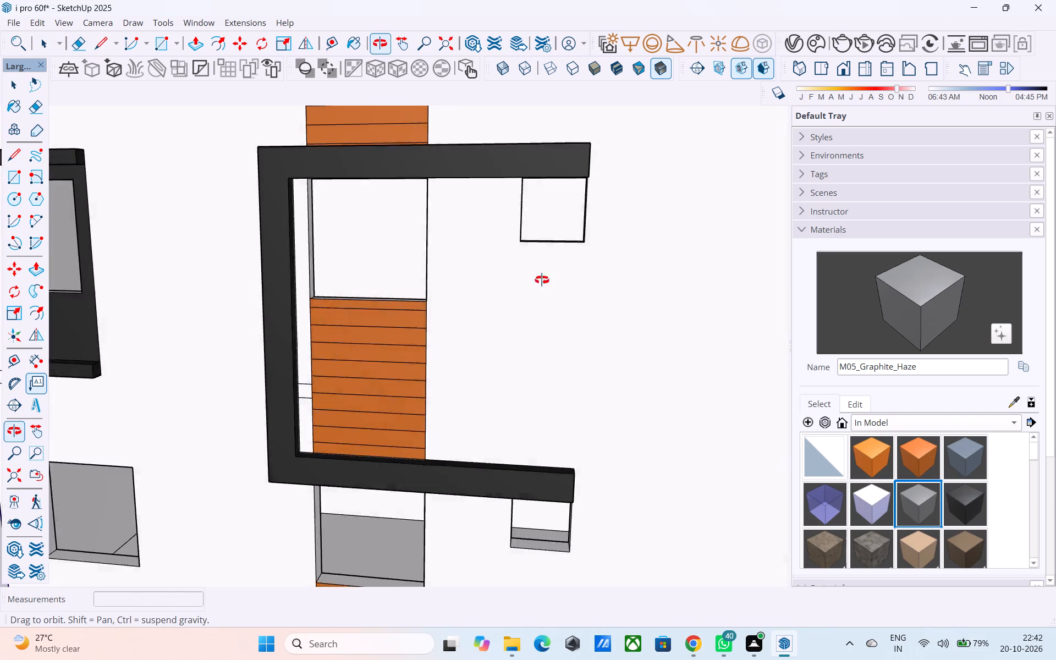
{"action": "middle_click_drag", "start_coordinate": [542, 280], "coordinate": [492, 317]}
{"action": "scroll", "coordinate": [384, 327], "scroll_direction": "down", "scroll_amount": 9}
{"action": "left_click_drag", "start_coordinate": [482, 231], "coordinate": [490, 255]}
{"action": "scroll", "coordinate": [326, 238], "scroll_direction": "up", "scroll_amount": 3}
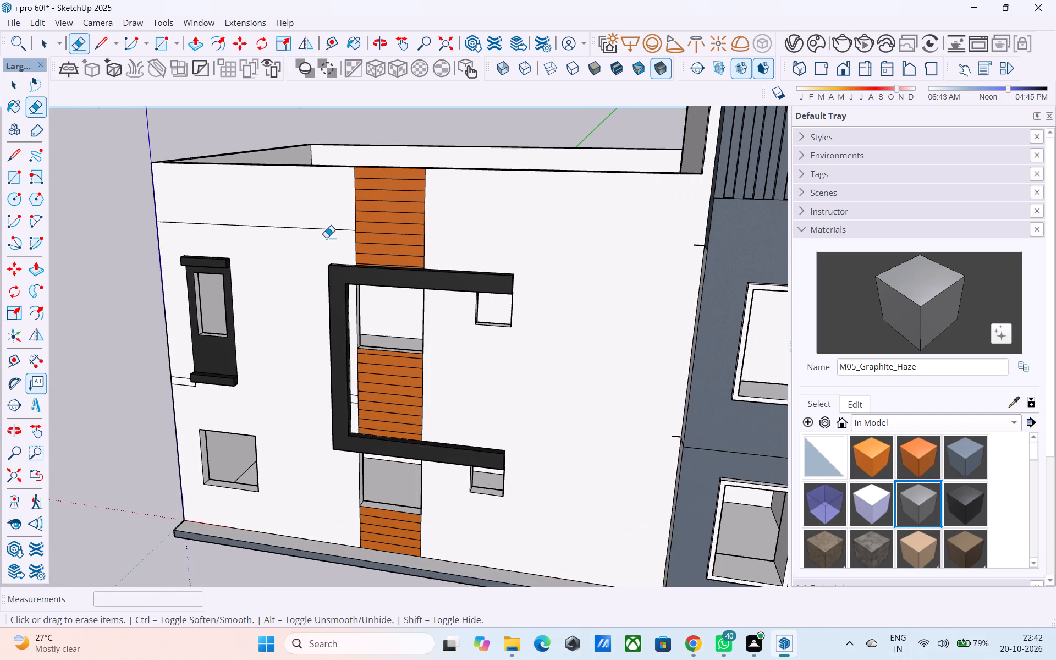
{"action": "left_click_drag", "start_coordinate": [326, 238], "coordinate": [323, 224]}
{"action": "scroll", "coordinate": [702, 241], "scroll_direction": "up", "scroll_amount": 7}
{"action": "left_click_drag", "start_coordinate": [697, 245], "coordinate": [699, 263]}
{"action": "scroll", "coordinate": [643, 204], "scroll_direction": "down", "scroll_amount": 3}
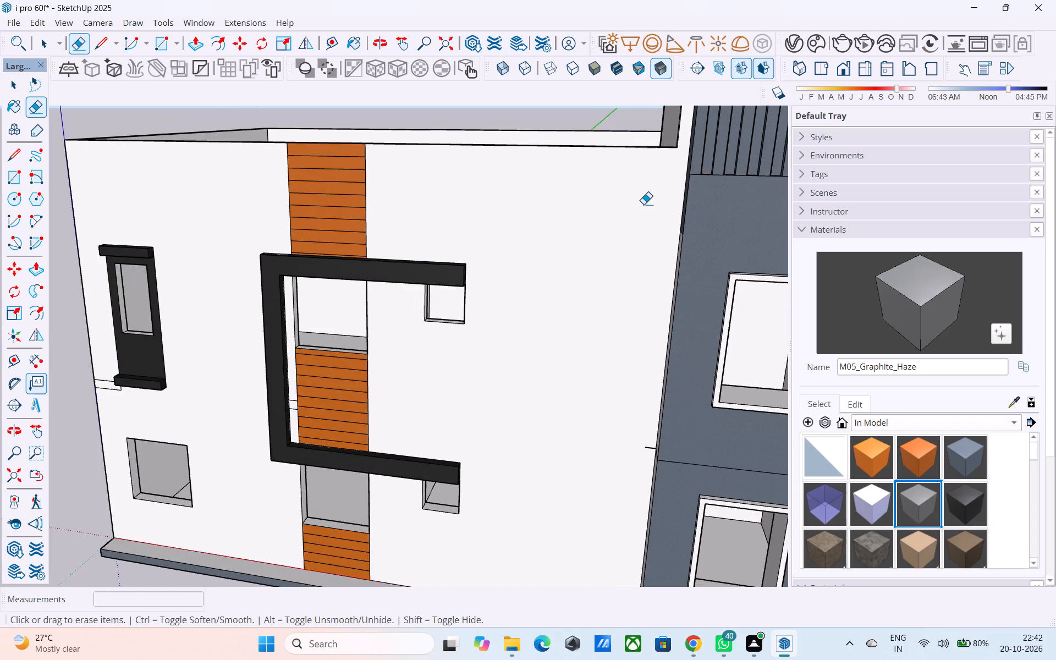
Erase the leftover floor-level line stub where the white side wall meets the dark grey block.
{"action": "scroll", "coordinate": [643, 204], "scroll_direction": "down", "scroll_amount": 6}
{"action": "middle_click_drag", "start_coordinate": [666, 354], "coordinate": [752, 349]}
{"action": "scroll", "coordinate": [743, 370], "scroll_direction": "up", "scroll_amount": 9}
{"action": "left_click_drag", "start_coordinate": [688, 346], "coordinate": [688, 342]}
Erase the floor-level lines around the white side wall's rear corner and the stub below the black window sill.
{"action": "scroll", "coordinate": [678, 308], "scroll_direction": "down", "scroll_amount": 10}
{"action": "middle_click_drag", "start_coordinate": [283, 325], "coordinate": [394, 317]}
{"action": "scroll", "coordinate": [343, 319], "scroll_direction": "up", "scroll_amount": 7}
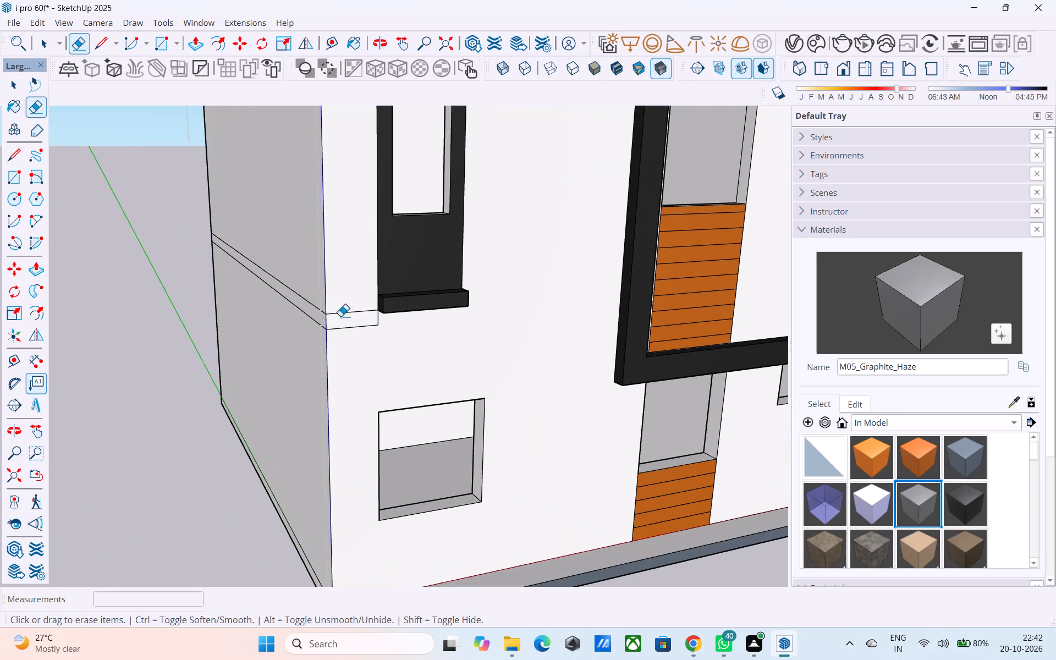
{"action": "left_click_drag", "start_coordinate": [344, 312], "coordinate": [356, 331]}
{"action": "left_click_drag", "start_coordinate": [300, 292], "coordinate": [303, 321]}
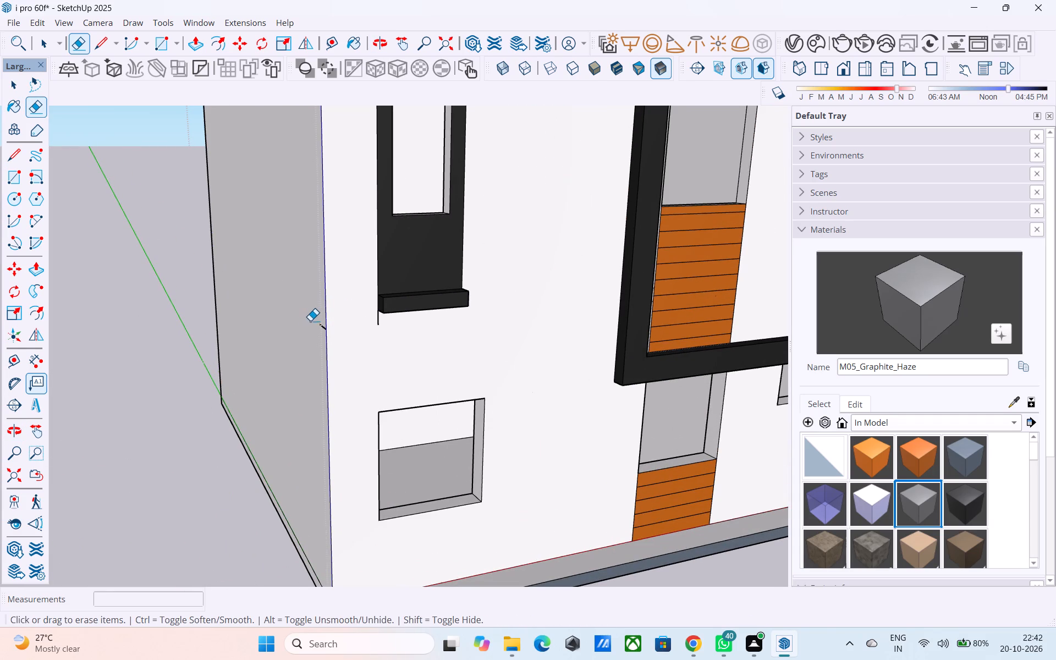
{"action": "left_click_drag", "start_coordinate": [318, 321], "coordinate": [319, 338]}
{"action": "scroll", "coordinate": [381, 329], "scroll_direction": "up", "scroll_amount": 4}
{"action": "left_click", "coordinate": [378, 321]}
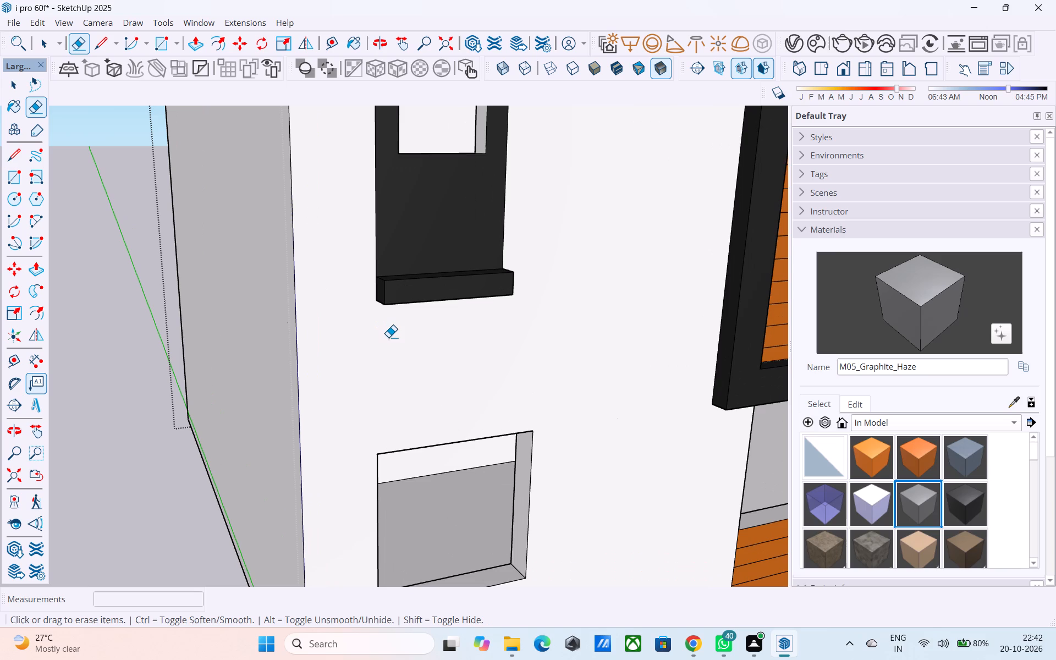
Erase both floor-level lines across the white wall beside the balcony, including the leftover stubs at its rear corner and the balcony slab.
{"action": "scroll", "coordinate": [391, 343], "scroll_direction": "down", "scroll_amount": 5}
{"action": "middle_click_drag", "start_coordinate": [391, 343], "coordinate": [503, 339]}
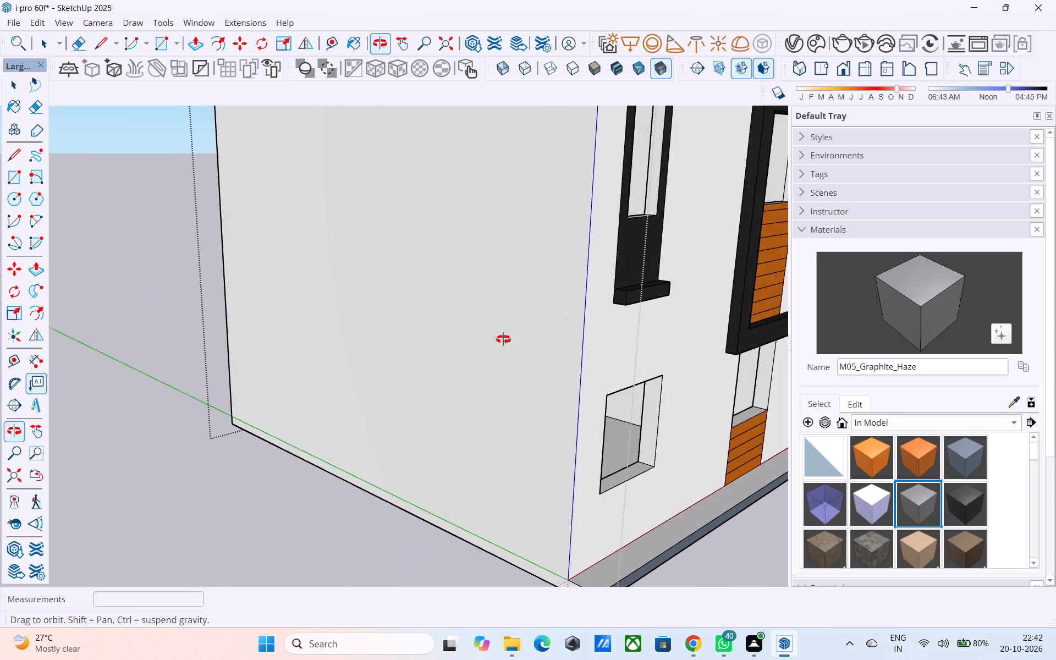
{"action": "middle_click_drag", "start_coordinate": [503, 339], "coordinate": [504, 339]}
{"action": "scroll", "coordinate": [449, 329], "scroll_direction": "down", "scroll_amount": 7}
{"action": "middle_click_drag", "start_coordinate": [374, 382], "coordinate": [449, 425]}
{"action": "middle_click_drag", "start_coordinate": [361, 280], "coordinate": [629, 309]}
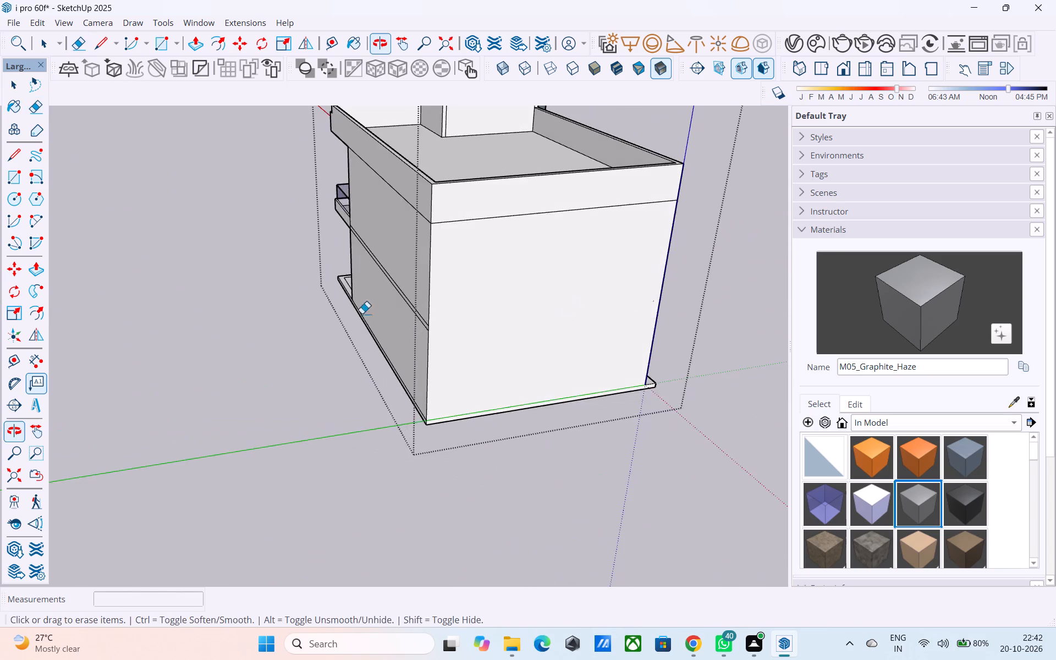
{"action": "scroll", "coordinate": [227, 358], "scroll_direction": "down", "scroll_amount": 3}
{"action": "middle_click_drag", "start_coordinate": [306, 334], "coordinate": [473, 288]}
{"action": "scroll", "coordinate": [476, 285], "scroll_direction": "up", "scroll_amount": 7}
{"action": "left_click_drag", "start_coordinate": [410, 309], "coordinate": [396, 343]}
{"action": "middle_click_drag", "start_coordinate": [334, 330], "coordinate": [469, 304]}
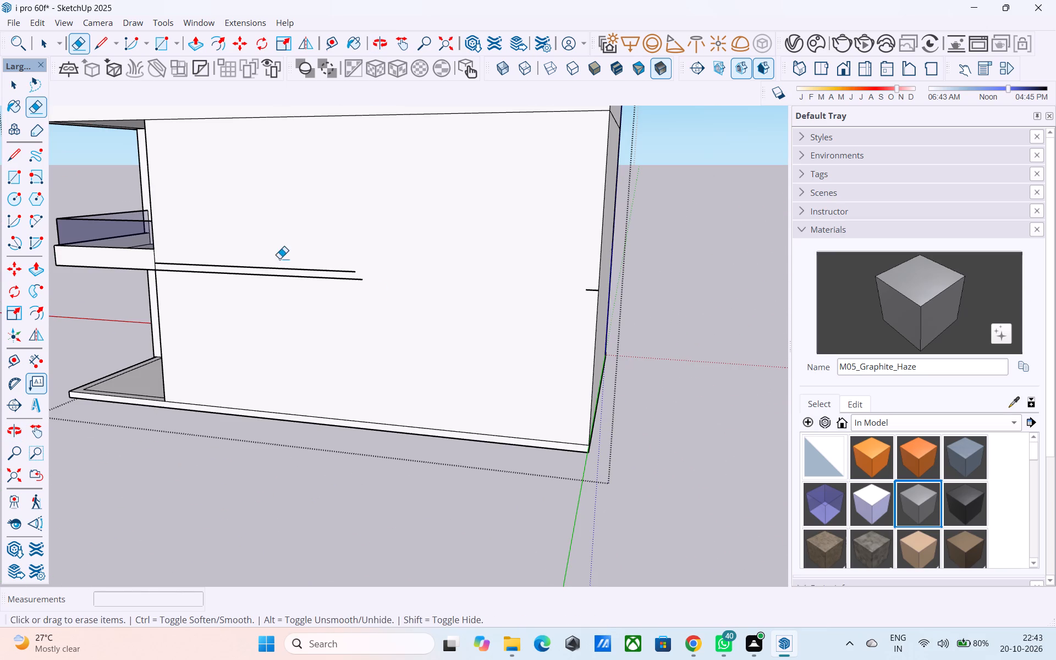
{"action": "left_click_drag", "start_coordinate": [276, 252], "coordinate": [289, 308]}
{"action": "left_click_drag", "start_coordinate": [361, 272], "coordinate": [367, 312]}
{"action": "left_click_drag", "start_coordinate": [589, 286], "coordinate": [588, 298]}
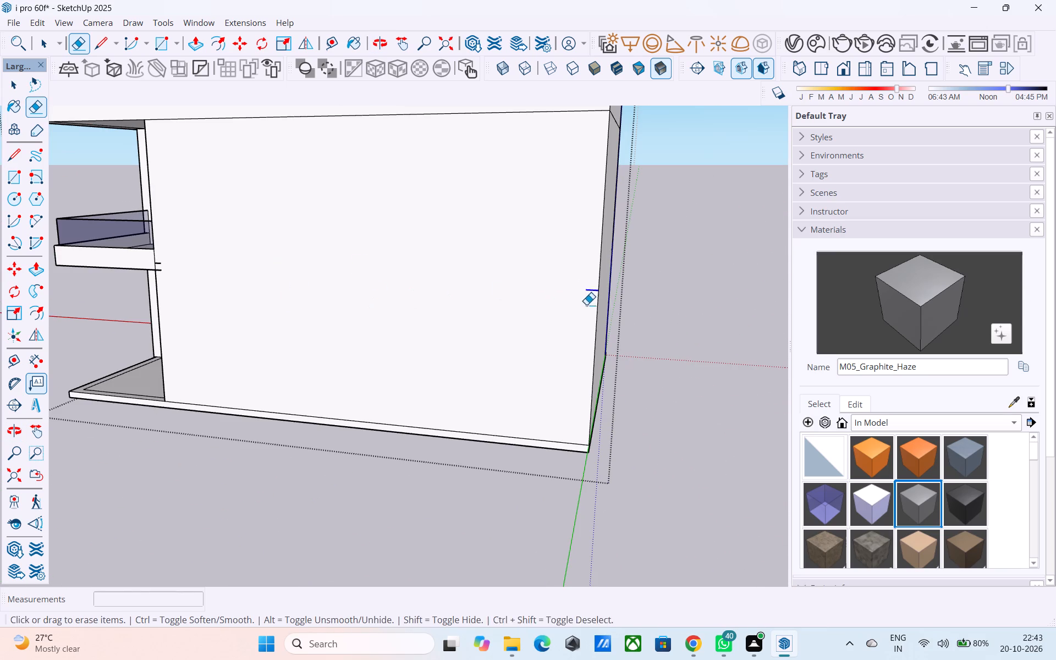
{"action": "left_click_drag", "start_coordinate": [159, 265], "coordinate": [158, 272]}
Save the model.
{"action": "scroll", "coordinate": [326, 310], "scroll_direction": "down", "scroll_amount": 5}
{"action": "middle_click_drag", "start_coordinate": [332, 320], "coordinate": [701, 277]}
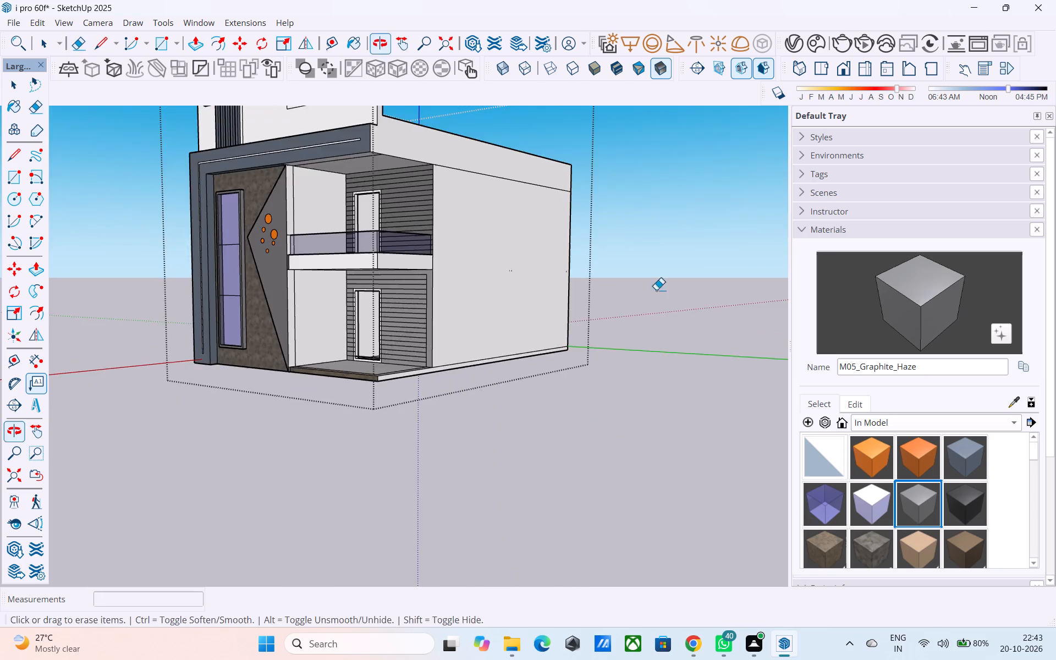
{"action": "middle_click_drag", "start_coordinate": [359, 290], "coordinate": [693, 294]}
{"action": "key", "text": "ctrl+s"}
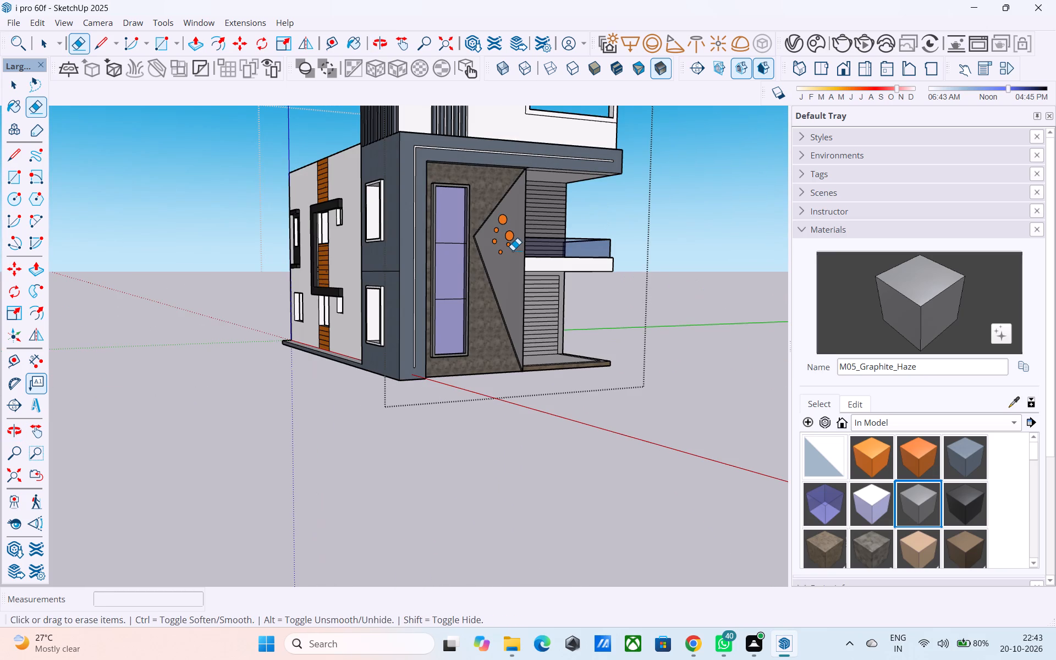
{"action": "key", "text": "space"}
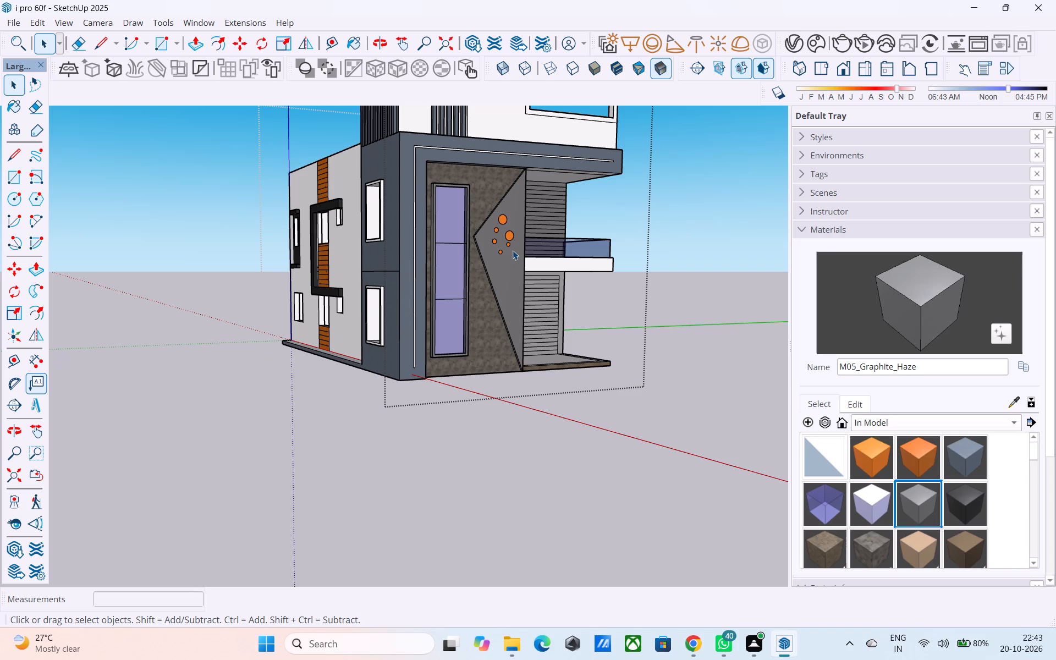
Paint the front, front-side edge and top of the dark grey block's upper window frame with M08_Obsidian_Black.
{"action": "middle_click_drag", "start_coordinate": [513, 250], "coordinate": [517, 241]}
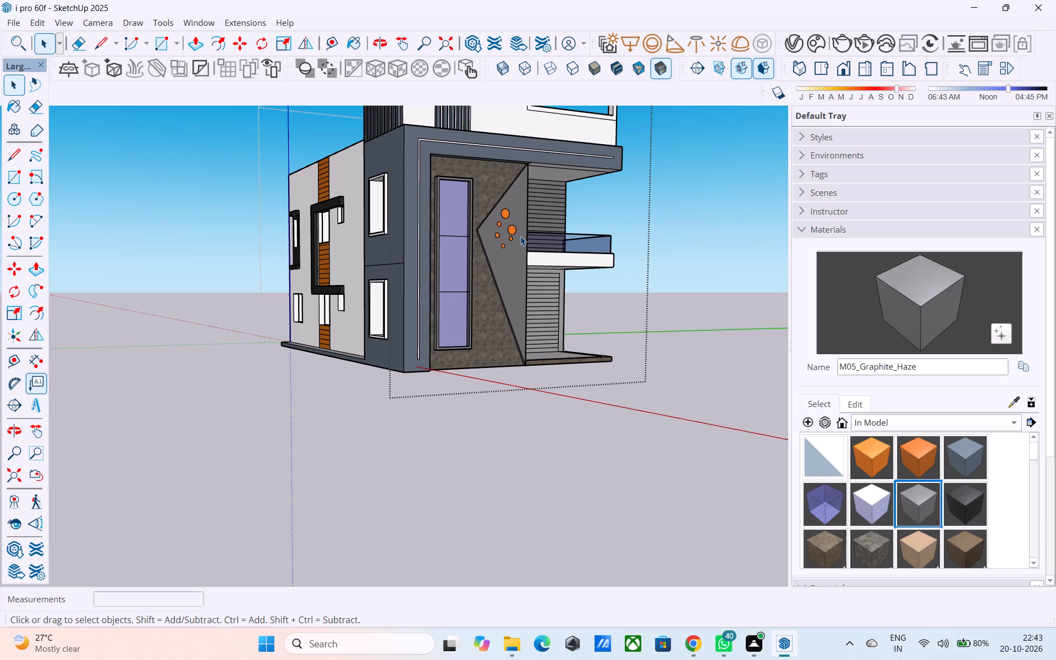
{"action": "middle_click_drag", "start_coordinate": [520, 236], "coordinate": [575, 269]}
{"action": "middle_click_drag", "start_coordinate": [575, 269], "coordinate": [700, 249]}
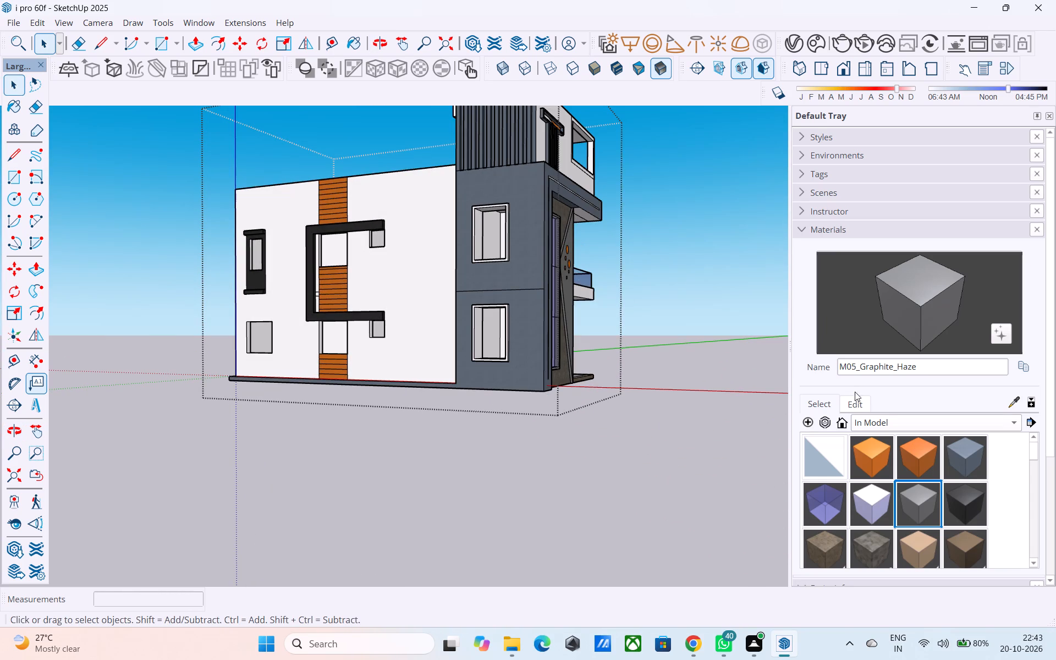
{"action": "left_click", "coordinate": [980, 498]}
{"action": "scroll", "coordinate": [499, 204], "scroll_direction": "up", "scroll_amount": 5}
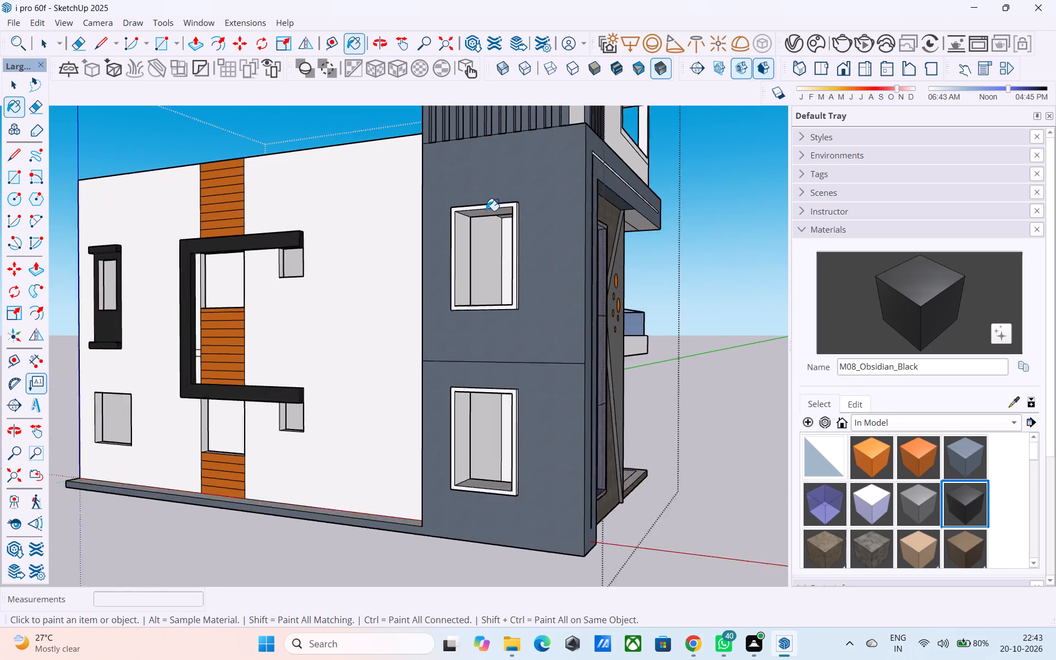
{"action": "scroll", "coordinate": [486, 211], "scroll_direction": "up", "scroll_amount": 12}
{"action": "left_click", "coordinate": [479, 202]}
{"action": "scroll", "coordinate": [479, 202], "scroll_direction": "down", "scroll_amount": 9}
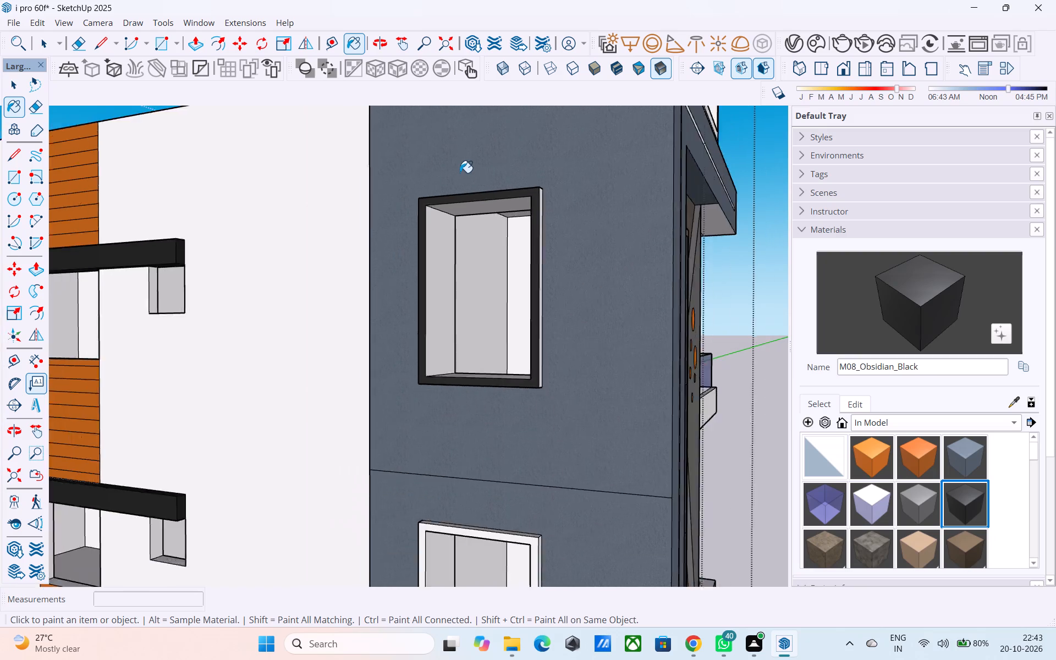
{"action": "scroll", "coordinate": [460, 173], "scroll_direction": "down", "scroll_amount": 2}
{"action": "middle_click_drag", "start_coordinate": [500, 234], "coordinate": [427, 295]}
{"action": "scroll", "coordinate": [427, 295], "scroll_direction": "up", "scroll_amount": 10}
{"action": "left_click", "coordinate": [305, 332]}
{"action": "middle_click_drag", "start_coordinate": [293, 310], "coordinate": [292, 326]}
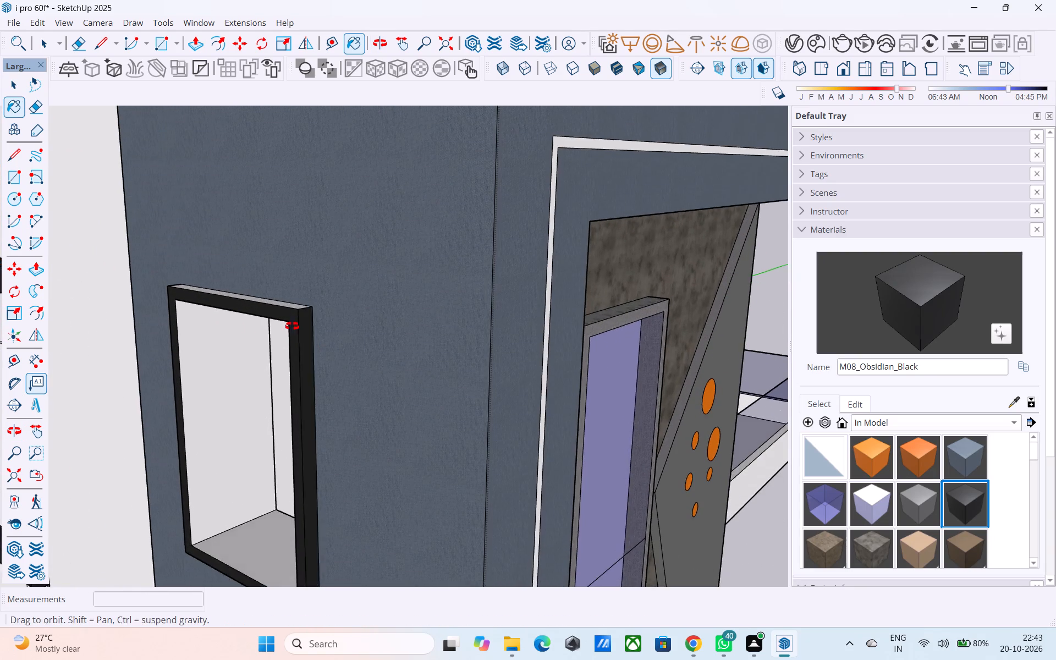
{"action": "middle_click_drag", "start_coordinate": [292, 326], "coordinate": [328, 415]}
{"action": "left_click", "coordinate": [299, 307]}
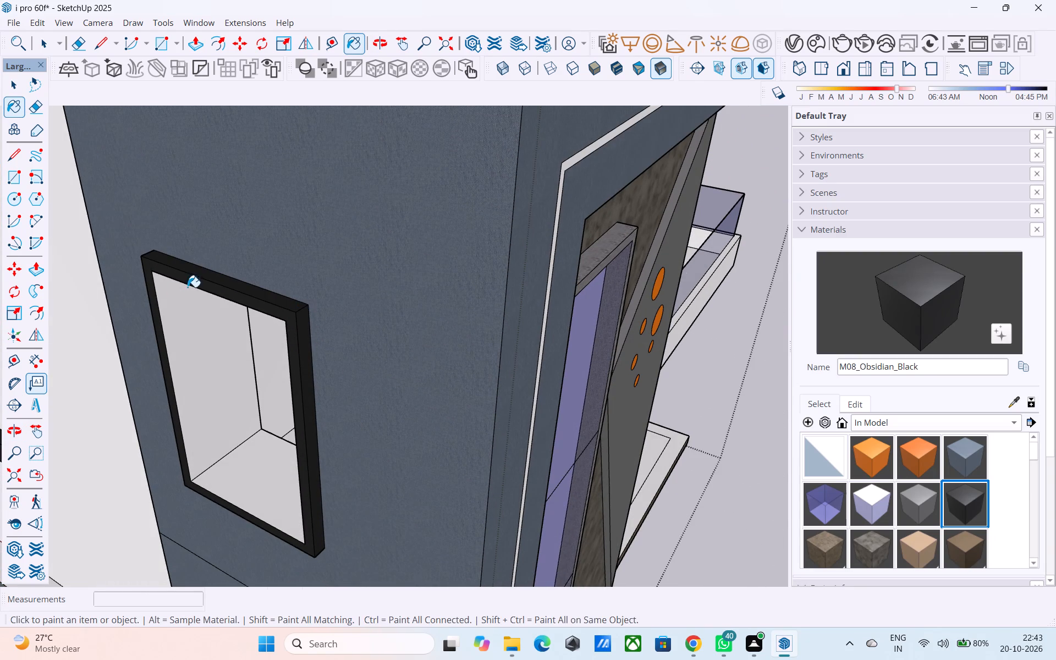
Paint the remaining outer side and underside of the upper window frame with M08_Obsidian_Black.
{"action": "middle_click_drag", "start_coordinate": [188, 287], "coordinate": [631, 156]}
{"action": "left_click", "coordinate": [188, 345]}
{"action": "scroll", "coordinate": [208, 312], "scroll_direction": "down", "scroll_amount": 4}
{"action": "middle_click_drag", "start_coordinate": [212, 312], "coordinate": [243, 137]}
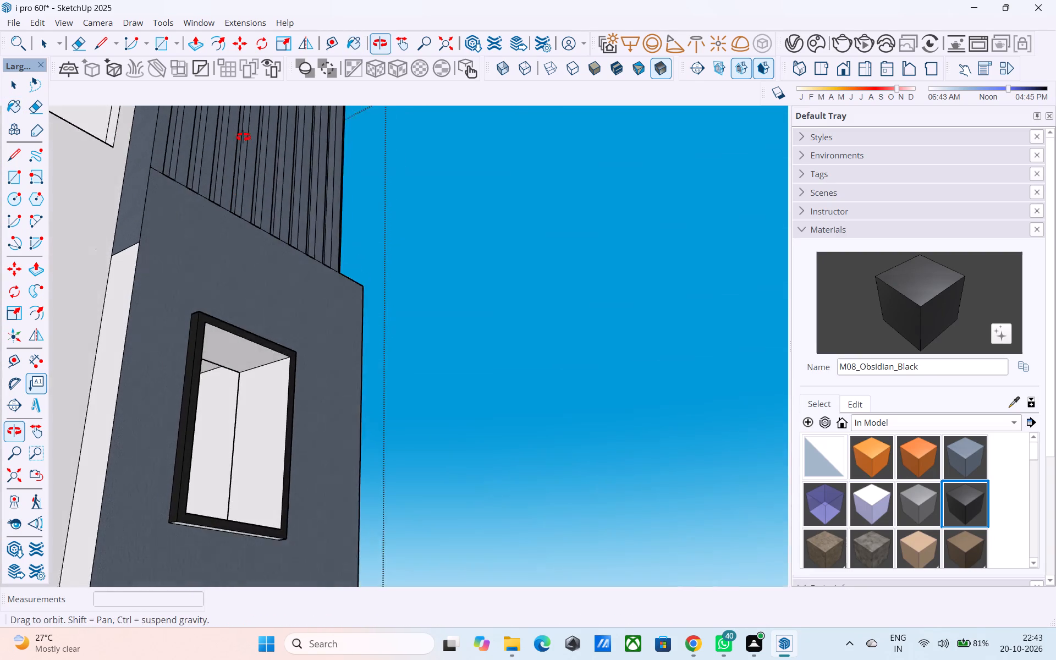
{"action": "middle_click_drag", "start_coordinate": [243, 137], "coordinate": [246, 138]}
{"action": "scroll", "coordinate": [287, 195], "scroll_direction": "down", "scroll_amount": 4}
{"action": "middle_click_drag", "start_coordinate": [295, 309], "coordinate": [337, 155]}
{"action": "scroll", "coordinate": [215, 224], "scroll_direction": "up", "scroll_amount": 4}
{"action": "scroll", "coordinate": [300, 222], "scroll_direction": "up", "scroll_amount": 3}
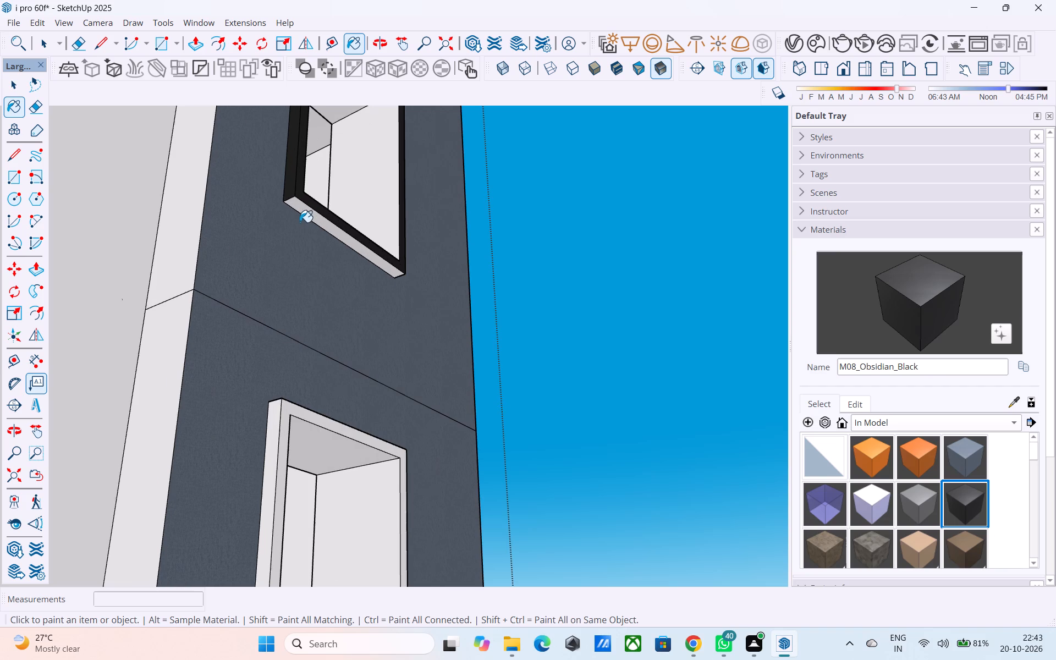
{"action": "left_click", "coordinate": [313, 215]}
Paint the rear-side edge, front and underside of the dark grey block's lower window frame with M08_Obsidian_Black.
{"action": "middle_click_drag", "start_coordinate": [315, 238], "coordinate": [335, 114], "text": "shift"}
{"action": "left_click", "coordinate": [302, 284]}
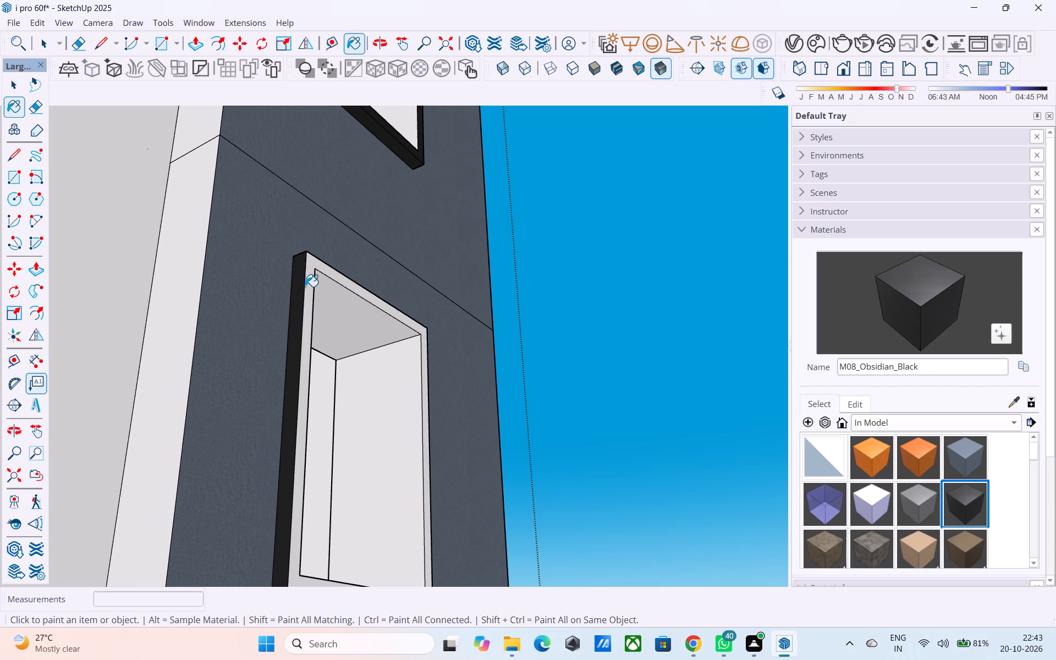
{"action": "left_click", "coordinate": [307, 289]}
{"action": "scroll", "coordinate": [322, 199], "scroll_direction": "down", "scroll_amount": 3}
{"action": "middle_click_drag", "start_coordinate": [323, 195], "coordinate": [318, 77], "text": "shift"}
{"action": "scroll", "coordinate": [310, 328], "scroll_direction": "up", "scroll_amount": 4}
{"action": "left_click", "coordinate": [312, 342]}
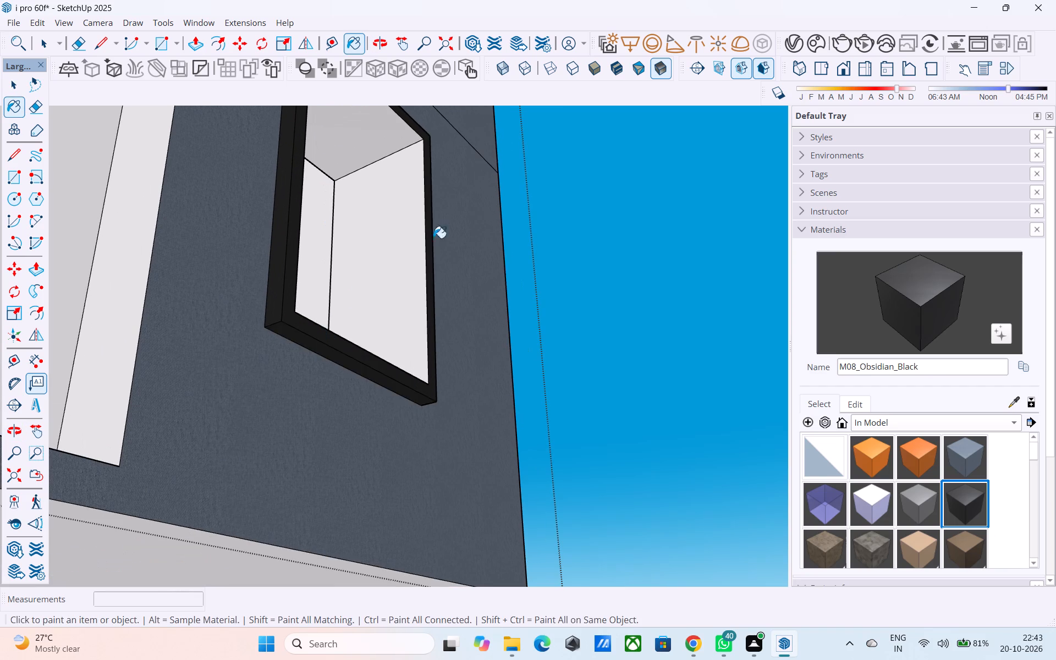
Paint the remaining outer side and top of the lower window frame with M08_Obsidian_Black.
{"action": "middle_click_drag", "start_coordinate": [470, 204], "coordinate": [169, 477]}
{"action": "middle_click_drag", "start_coordinate": [361, 254], "coordinate": [155, 274]}
{"action": "middle_click_drag", "start_coordinate": [137, 208], "coordinate": [261, 285], "text": "shift"}
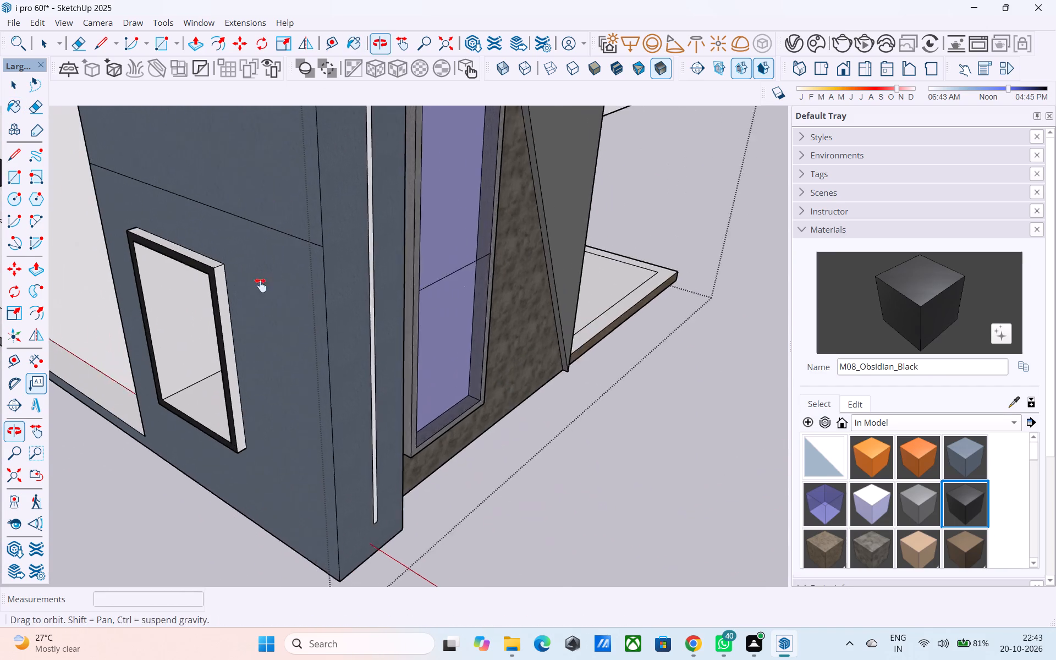
{"action": "middle_click_drag", "start_coordinate": [261, 285], "coordinate": [225, 290], "text": "shift"}
{"action": "scroll", "coordinate": [261, 285], "scroll_direction": "up", "scroll_amount": 4, "text": "shift"}
{"action": "left_click", "coordinate": [202, 279]}
{"action": "left_click", "coordinate": [189, 257]}
{"action": "scroll", "coordinate": [189, 259], "scroll_direction": "down", "scroll_amount": 2}
{"action": "middle_click_drag", "start_coordinate": [189, 259], "coordinate": [245, 259], "text": "shift"}
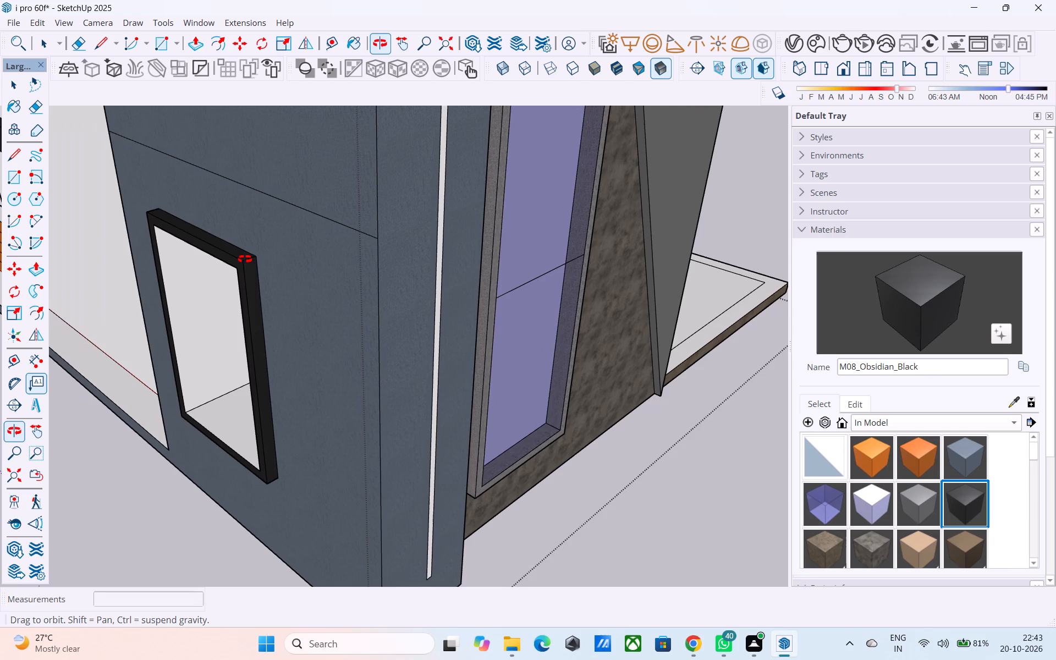
{"action": "middle_click_drag", "start_coordinate": [245, 259], "coordinate": [371, 173], "text": "shift"}
{"action": "scroll", "coordinate": [277, 200], "scroll_direction": "down", "scroll_amount": 3}
{"action": "scroll", "coordinate": [352, 193], "scroll_direction": "down", "scroll_amount": 2}
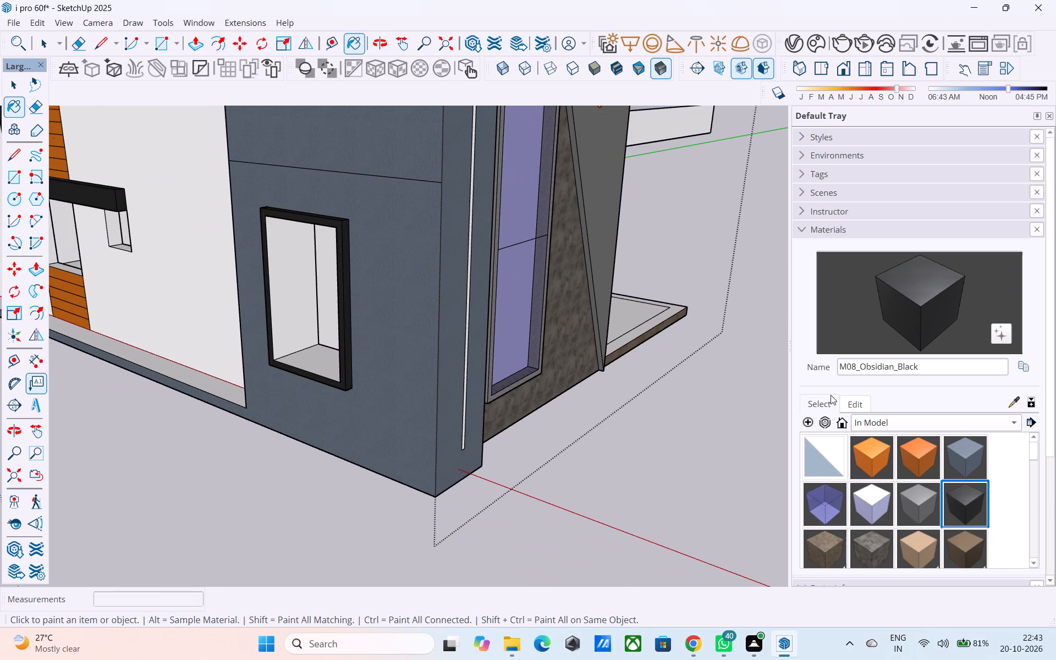
Paint both side reveals and the sill inside the lower window opening with C06_Saffron_Kiss.
{"action": "left_click", "coordinate": [904, 439]}
{"action": "left_click", "coordinate": [293, 320]}
{"action": "left_click", "coordinate": [303, 347]}
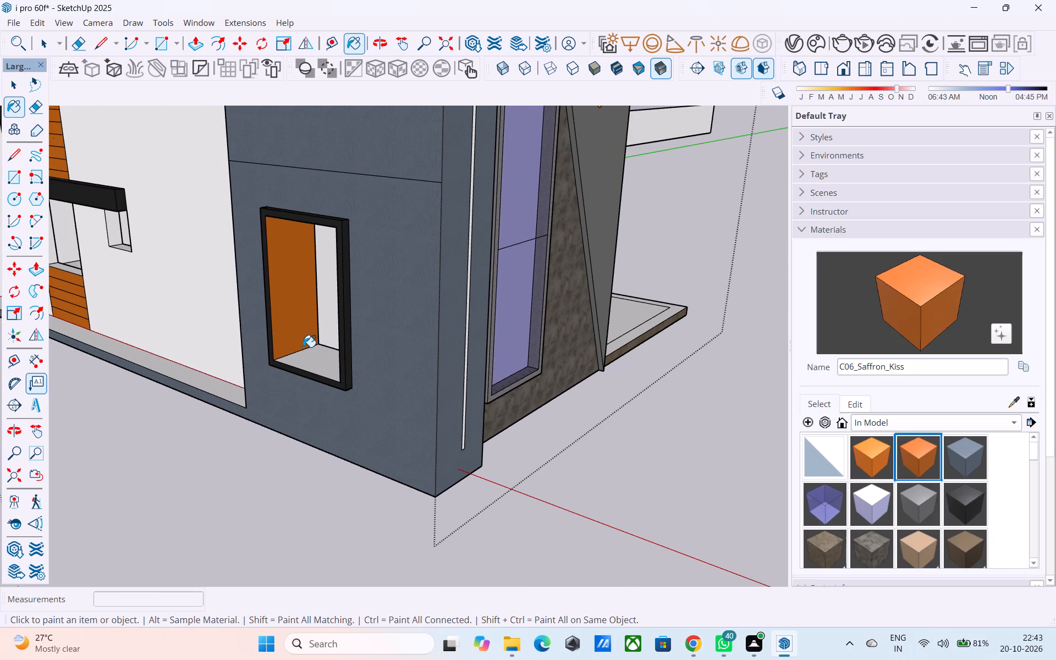
{"action": "middle_click_drag", "start_coordinate": [300, 325], "coordinate": [593, 349], "text": "shift"}
{"action": "left_click", "coordinate": [748, 260]}
{"action": "middle_click_drag", "start_coordinate": [711, 309], "coordinate": [667, 321]}
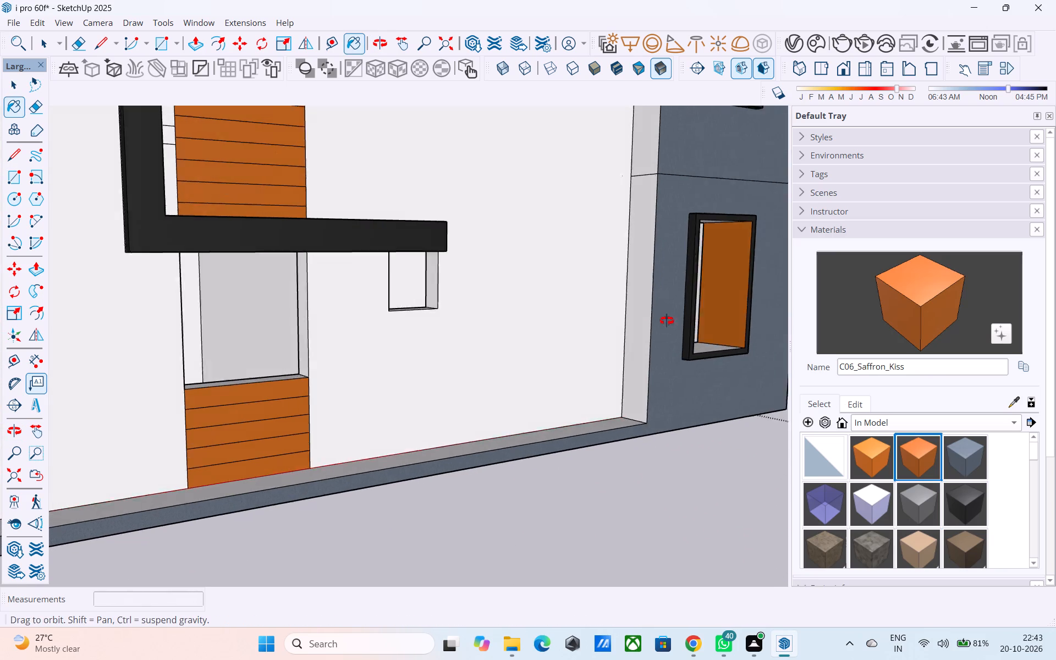
{"action": "middle_click_drag", "start_coordinate": [667, 321], "coordinate": [448, 365]}
{"action": "left_click", "coordinate": [362, 443]}
Paint the sill, both side reveals and the top reveal inside the upper window opening with C06_Saffron_Kiss.
{"action": "middle_click_drag", "start_coordinate": [370, 335], "coordinate": [296, 460], "text": "shift"}
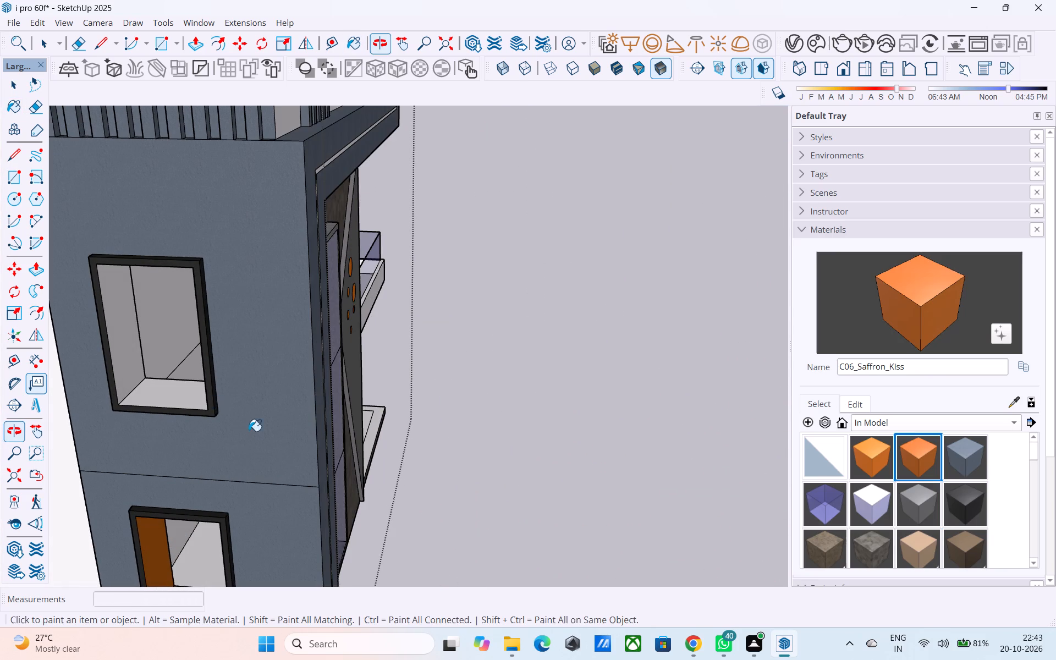
{"action": "left_click_drag", "start_coordinate": [125, 358], "coordinate": [151, 381]}
{"action": "left_click", "coordinate": [120, 344]}
{"action": "middle_click_drag", "start_coordinate": [120, 344], "coordinate": [202, 329]}
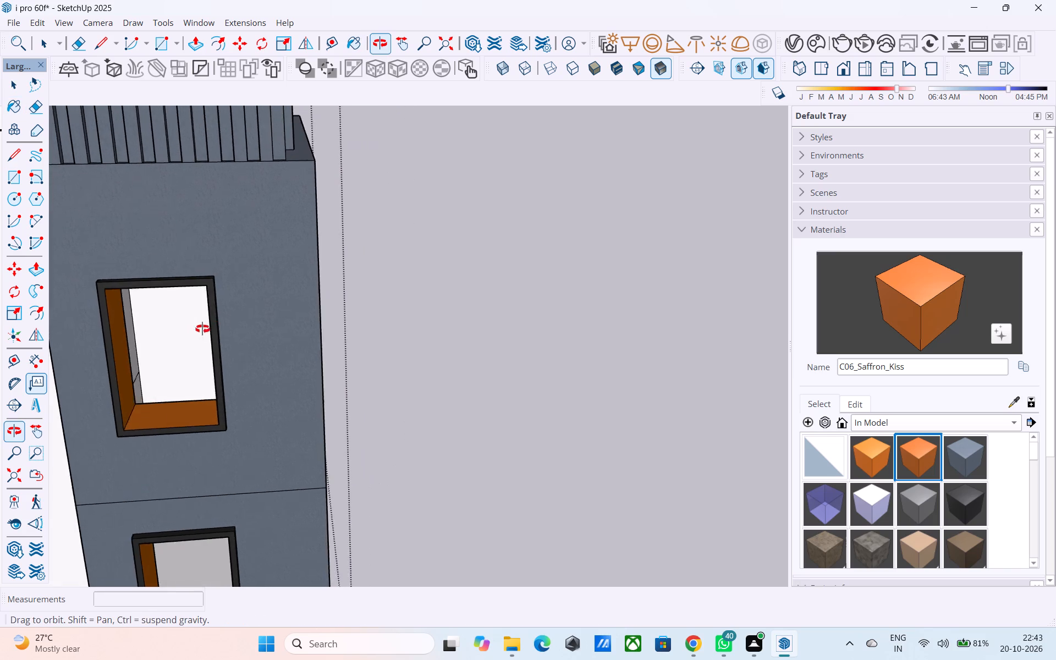
{"action": "middle_click_drag", "start_coordinate": [202, 329], "coordinate": [471, 231]}
{"action": "middle_click_drag", "start_coordinate": [276, 331], "coordinate": [388, 213], "text": "shift"}
{"action": "left_click", "coordinate": [332, 243]}
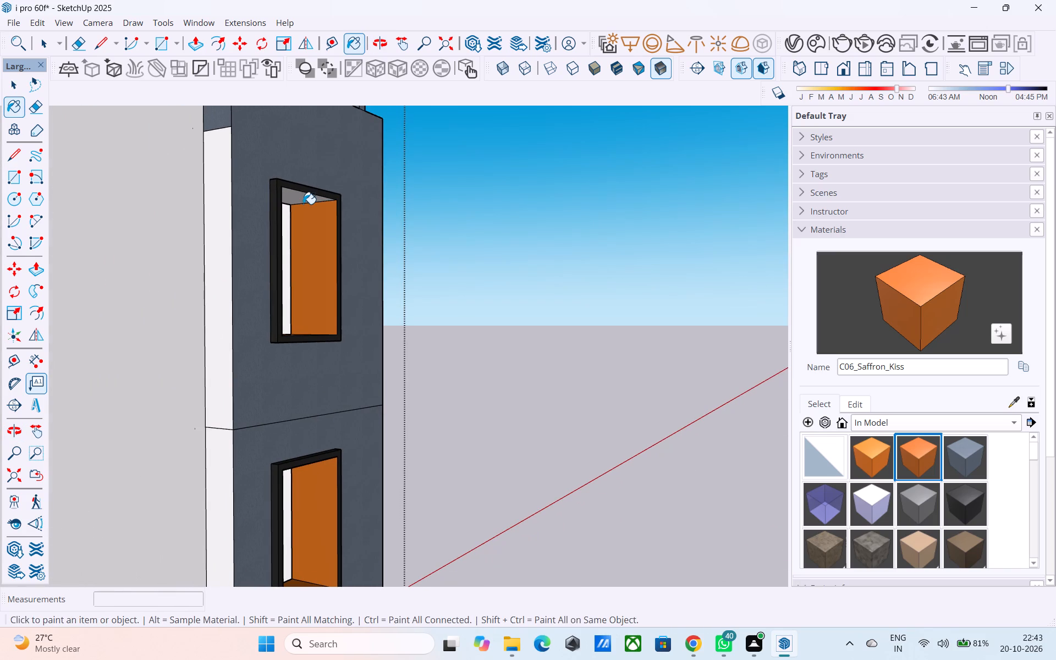
{"action": "left_click", "coordinate": [303, 204]}
{"action": "left_click", "coordinate": [307, 200]}
Paint the top reveal inside the lower window opening with C06_Saffron_Kiss.
{"action": "middle_click_drag", "start_coordinate": [331, 205], "coordinate": [348, 78], "text": "shift"}
{"action": "middle_click_drag", "start_coordinate": [350, 265], "coordinate": [280, 192]}
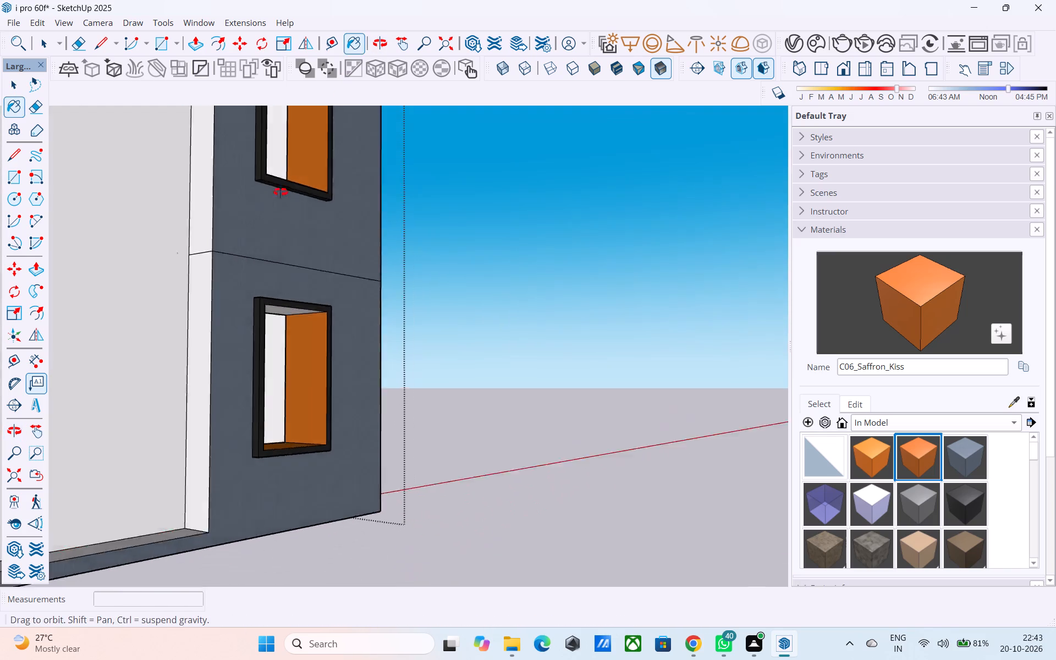
{"action": "middle_click_drag", "start_coordinate": [280, 192], "coordinate": [266, 142]}
{"action": "left_click", "coordinate": [229, 230]}
Save the model with the painted windows.
{"action": "scroll", "coordinate": [404, 222], "scroll_direction": "down", "scroll_amount": 4}
{"action": "middle_click_drag", "start_coordinate": [422, 232], "coordinate": [147, 360]}
{"action": "middle_click_drag", "start_coordinate": [150, 326], "coordinate": [171, 318]}
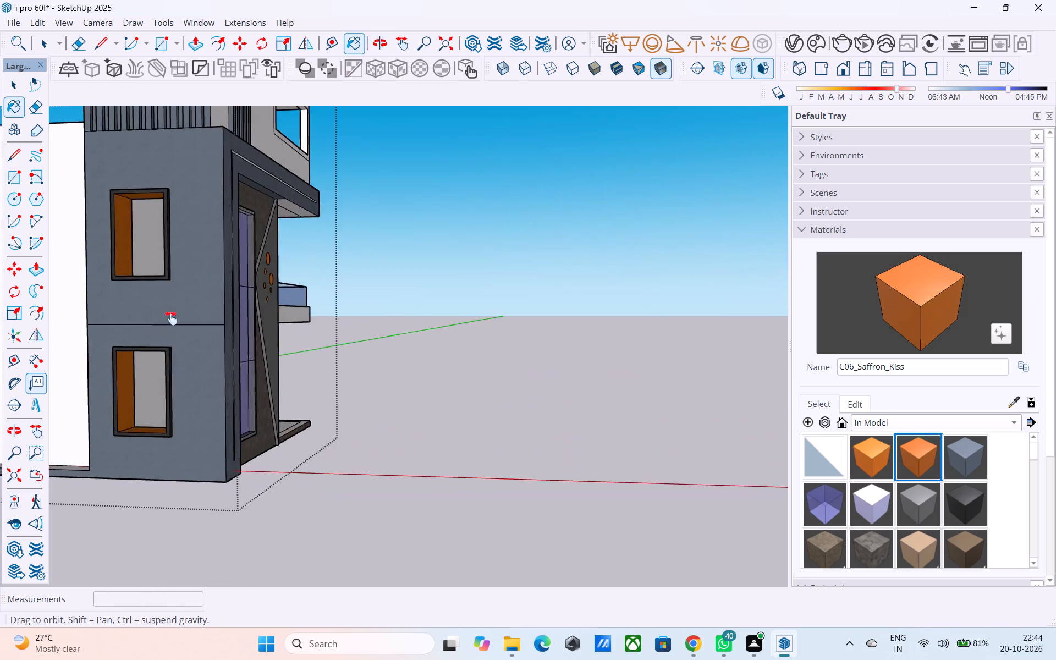
{"action": "middle_click_drag", "start_coordinate": [171, 318], "coordinate": [155, 360]}
{"action": "middle_click_drag", "start_coordinate": [159, 344], "coordinate": [317, 376]}
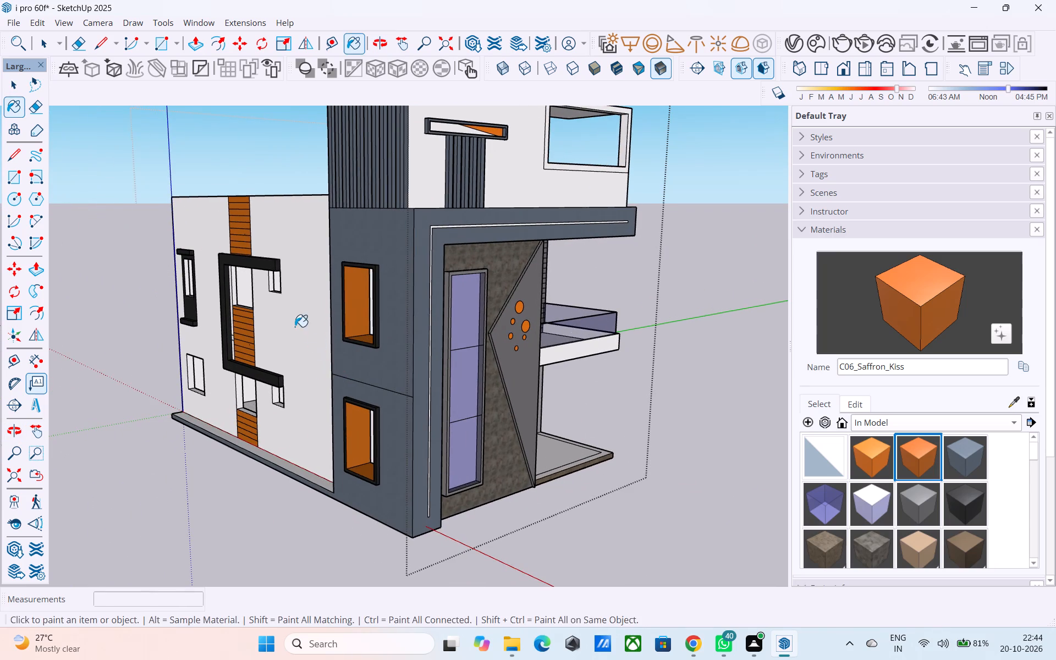
{"action": "middle_click_drag", "start_coordinate": [294, 325], "coordinate": [287, 373]}
{"action": "key", "text": "space"}
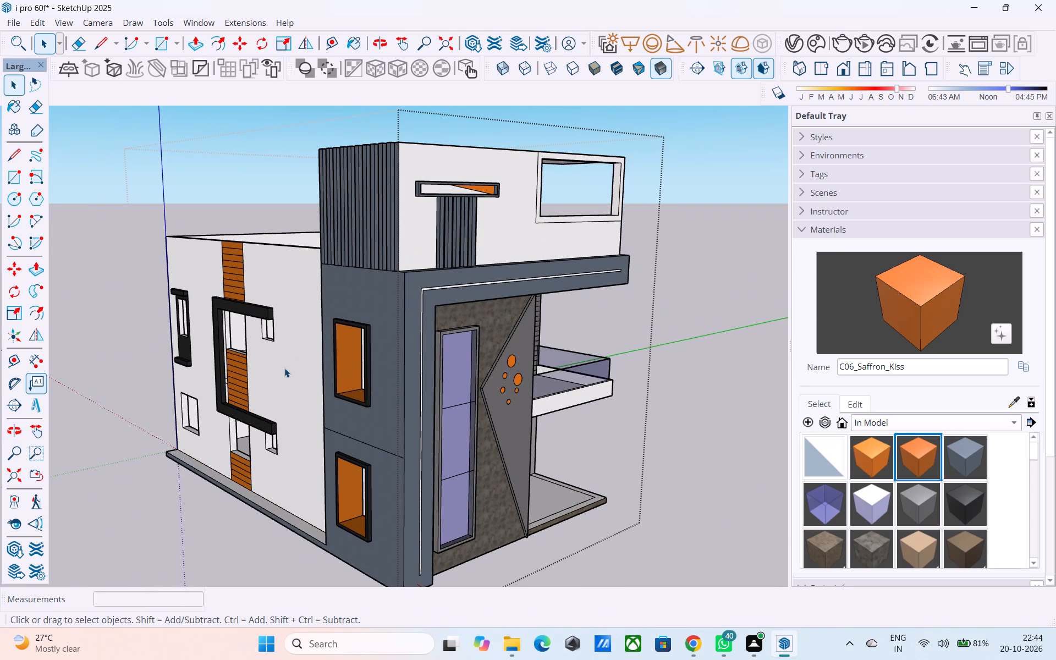
{"action": "key", "text": "ctrl+s"}
Import the porta+4 door model from Downloads and place it on the ground in front of the house.
{"action": "middle_click", "coordinate": [284, 369]}
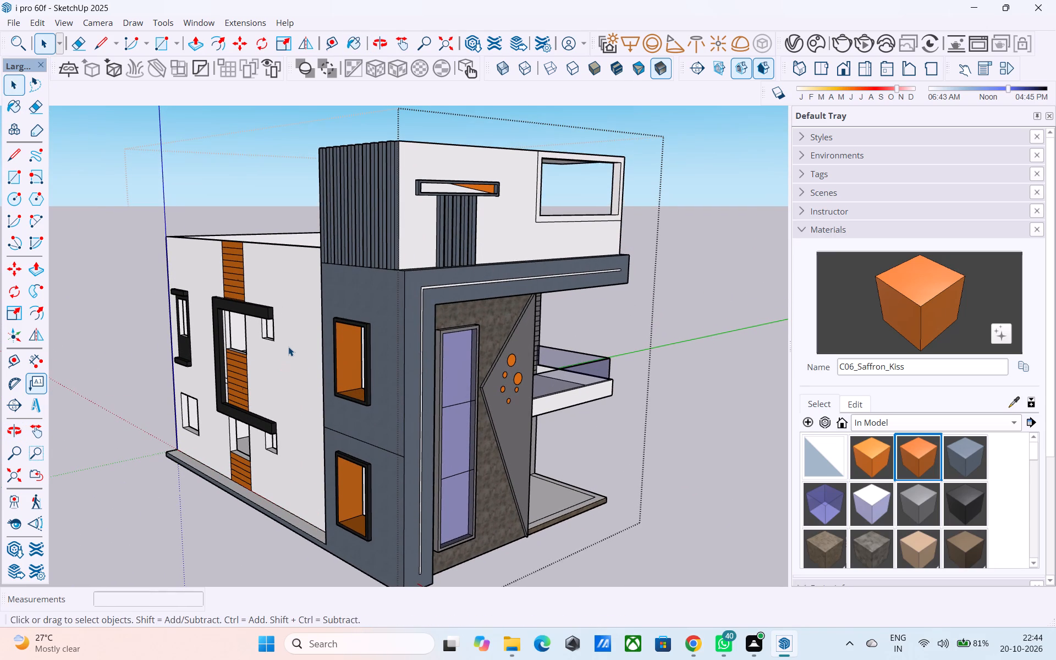
{"action": "middle_click_drag", "start_coordinate": [288, 346], "coordinate": [287, 331]}
{"action": "middle_click_drag", "start_coordinate": [280, 321], "coordinate": [239, 312]}
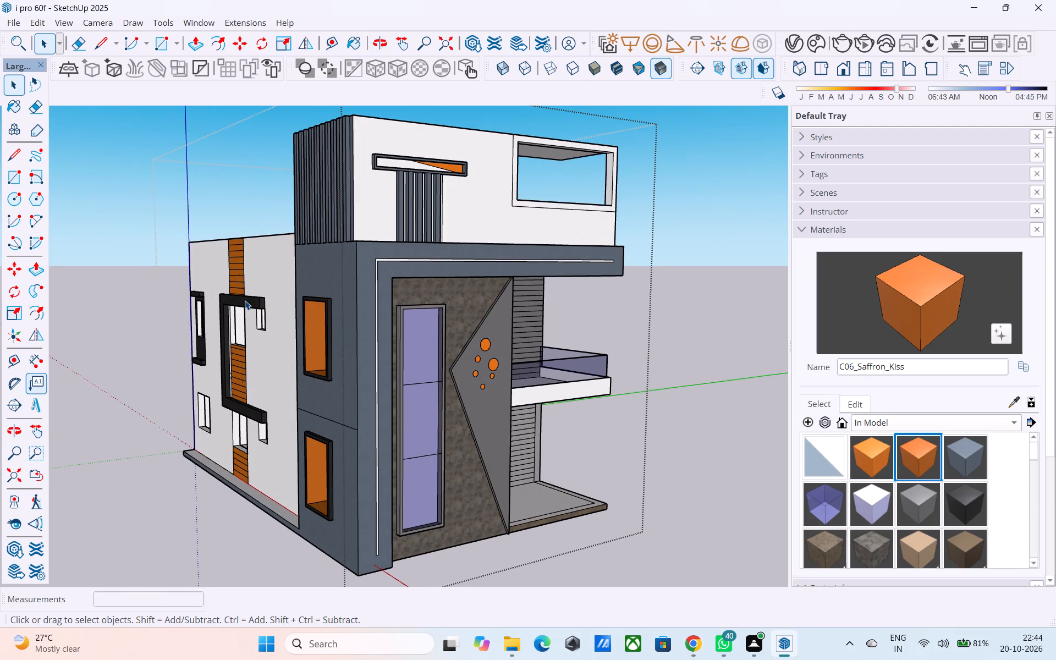
{"action": "left_click", "coordinate": [11, 24]}
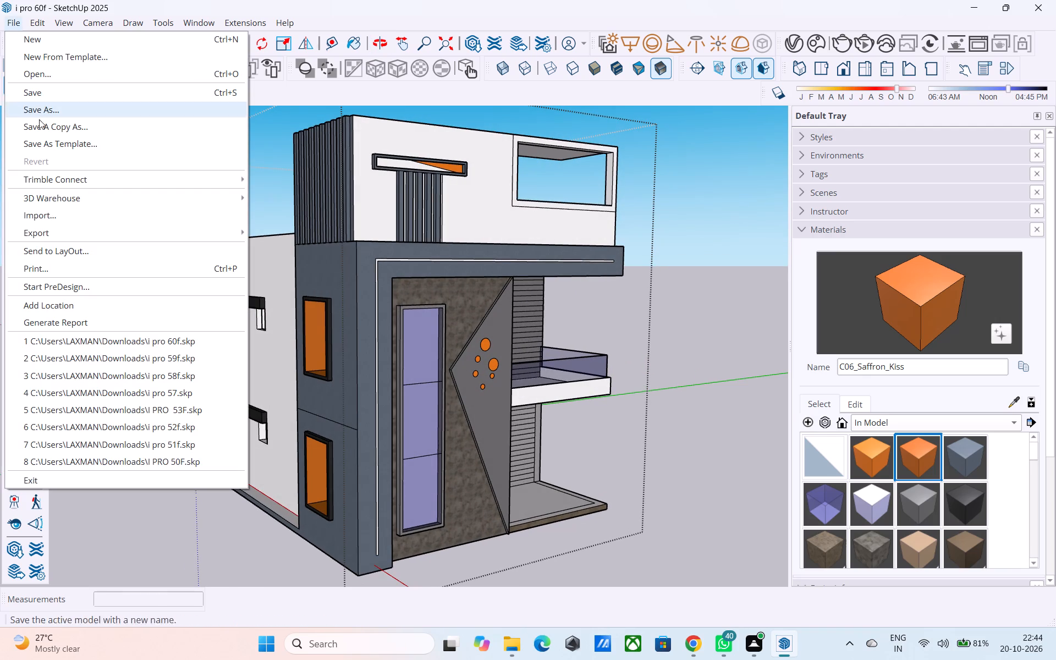
{"action": "left_click", "coordinate": [59, 220]}
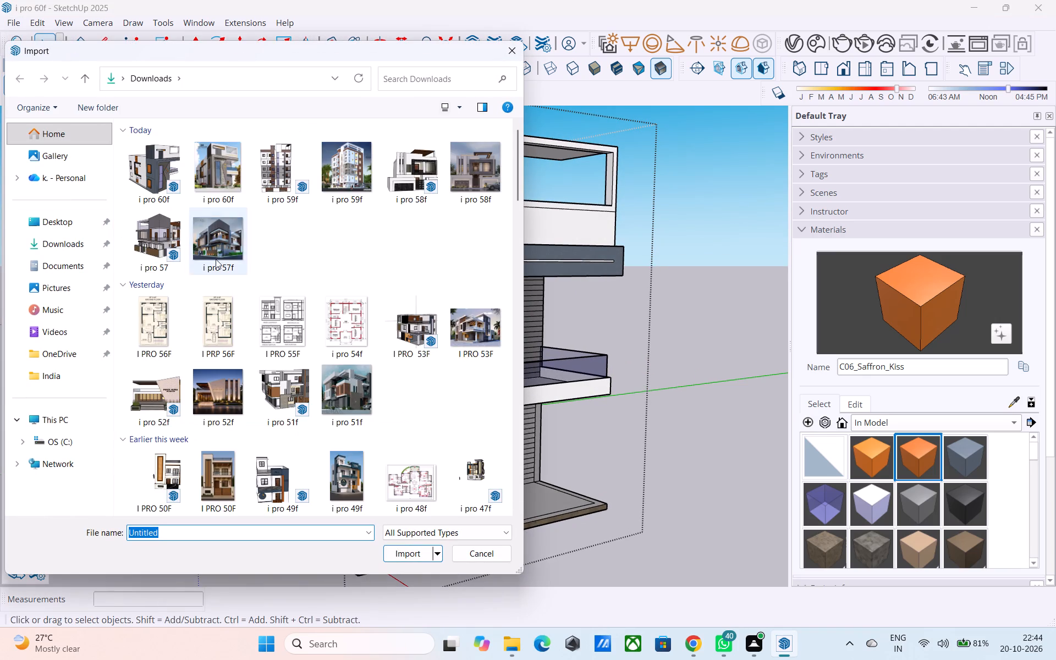
{"action": "scroll", "coordinate": [271, 271], "scroll_direction": "down", "scroll_amount": 5}
{"action": "scroll", "coordinate": [346, 304], "scroll_direction": "down", "scroll_amount": 4}
{"action": "left_click_drag", "start_coordinate": [477, 361], "coordinate": [478, 361]}
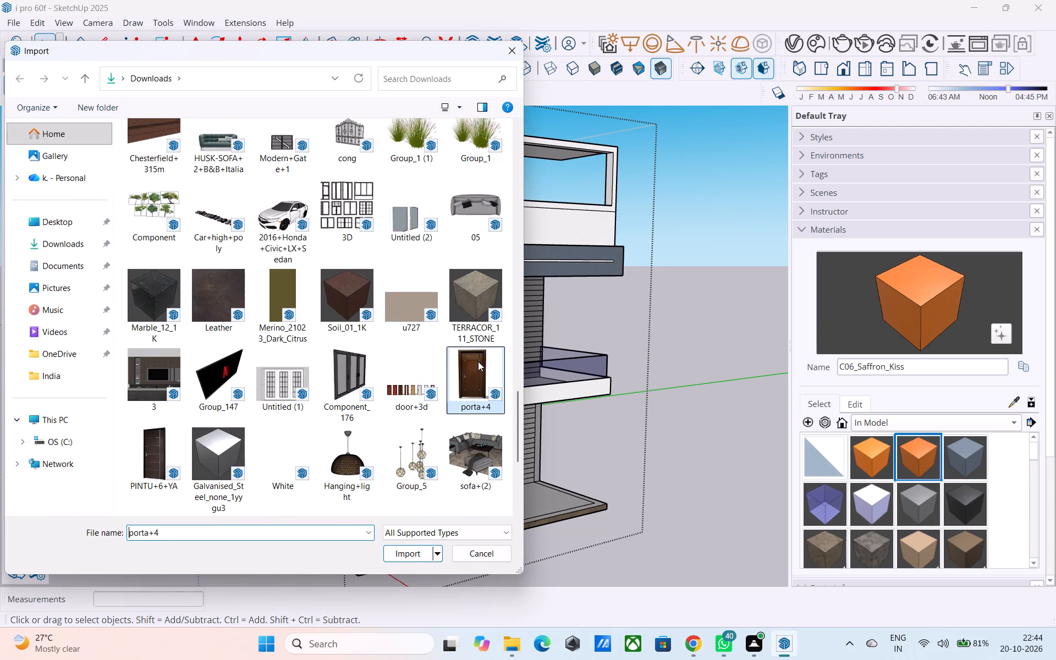
{"action": "left_click_drag", "start_coordinate": [478, 361], "coordinate": [480, 370]}
{"action": "left_click", "coordinate": [413, 553]}
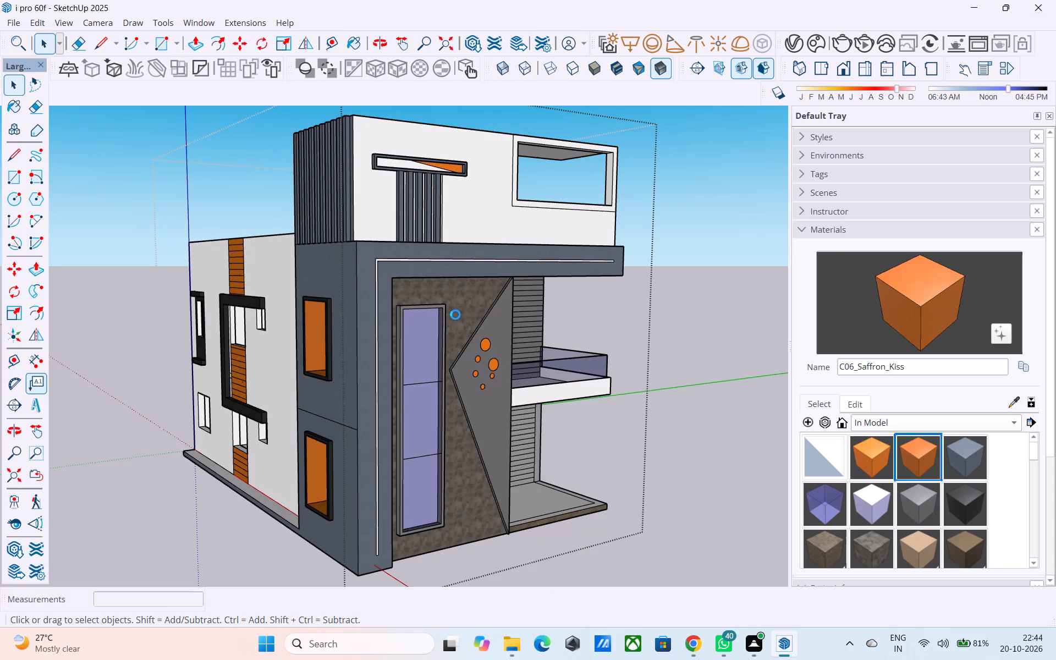
{"action": "scroll", "coordinate": [455, 315], "scroll_direction": "down", "scroll_amount": 7}
{"action": "scroll", "coordinate": [400, 296], "scroll_direction": "down", "scroll_amount": 9}
{"action": "middle_click_drag", "start_coordinate": [283, 267], "coordinate": [155, 311]}
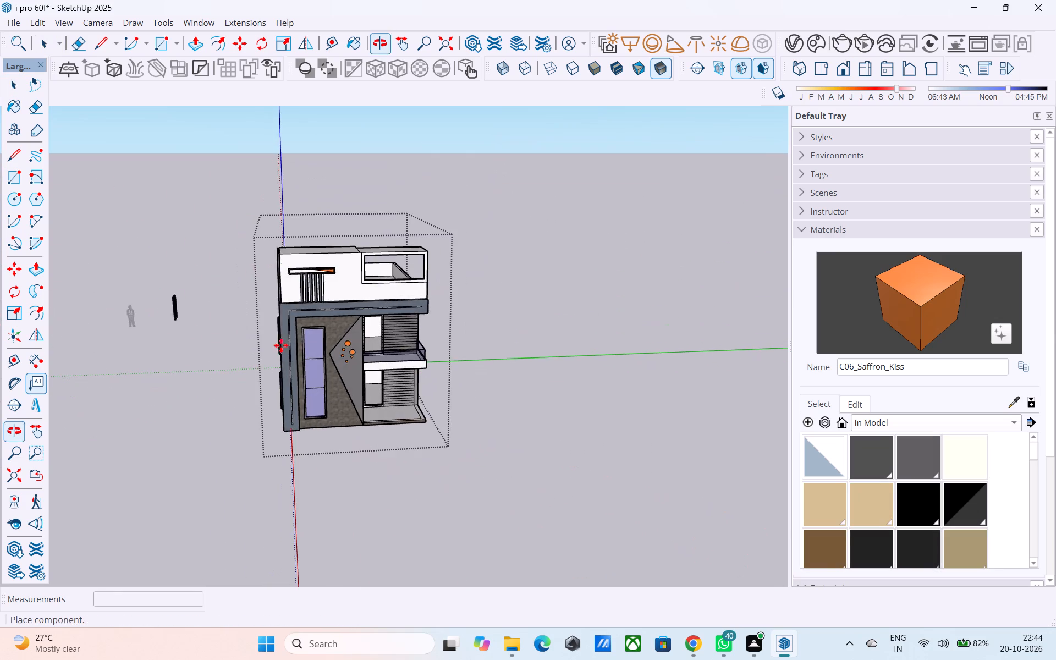
{"action": "scroll", "coordinate": [337, 364], "scroll_direction": "down", "scroll_amount": 4}
{"action": "left_click", "coordinate": [399, 467]}
{"action": "scroll", "coordinate": [405, 484], "scroll_direction": "up", "scroll_amount": 9}
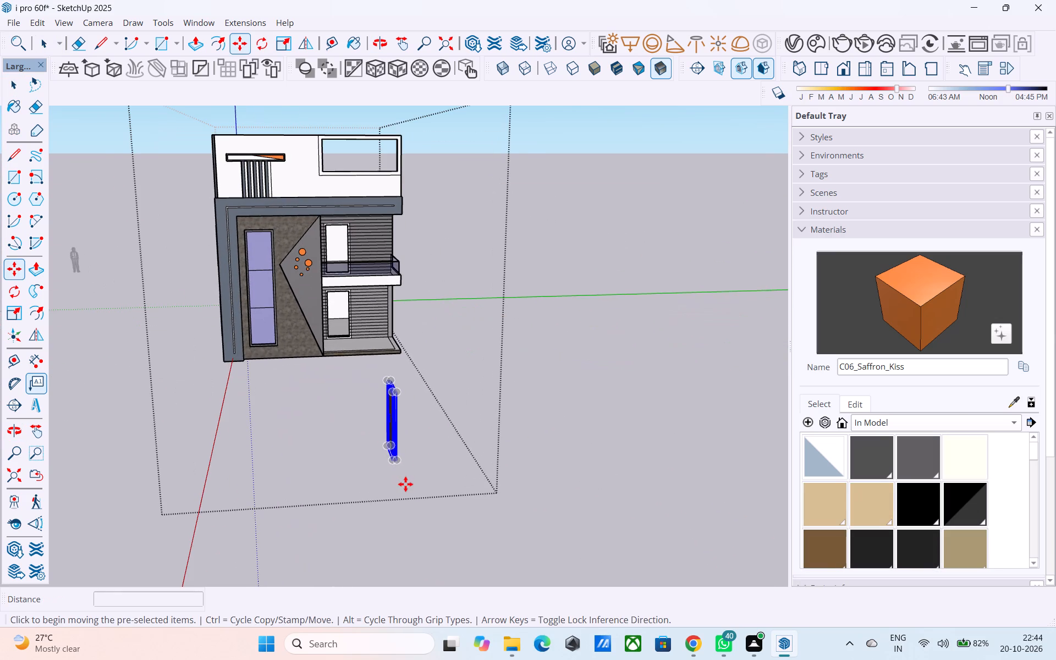
Rotate the imported door 90° about the vertical axis so it faces the same way as the front facade.
{"action": "key", "text": "q"}
{"action": "scroll", "coordinate": [402, 483], "scroll_direction": "up", "scroll_amount": 4}
{"action": "left_click", "coordinate": [376, 480]}
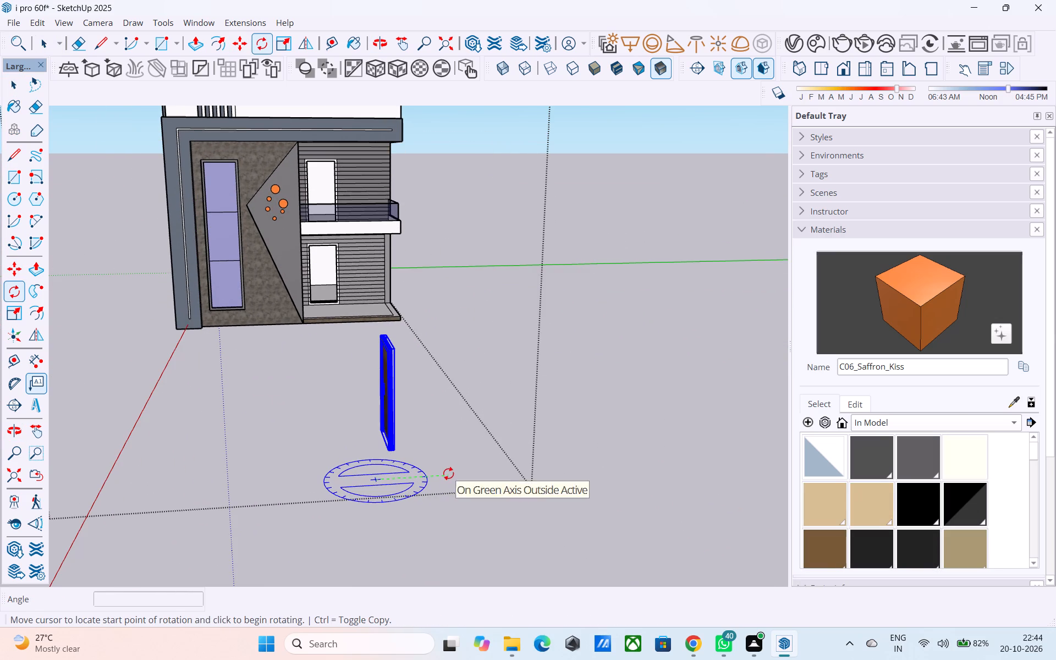
{"action": "left_click", "coordinate": [448, 474]}
{"action": "left_click", "coordinate": [353, 387]}
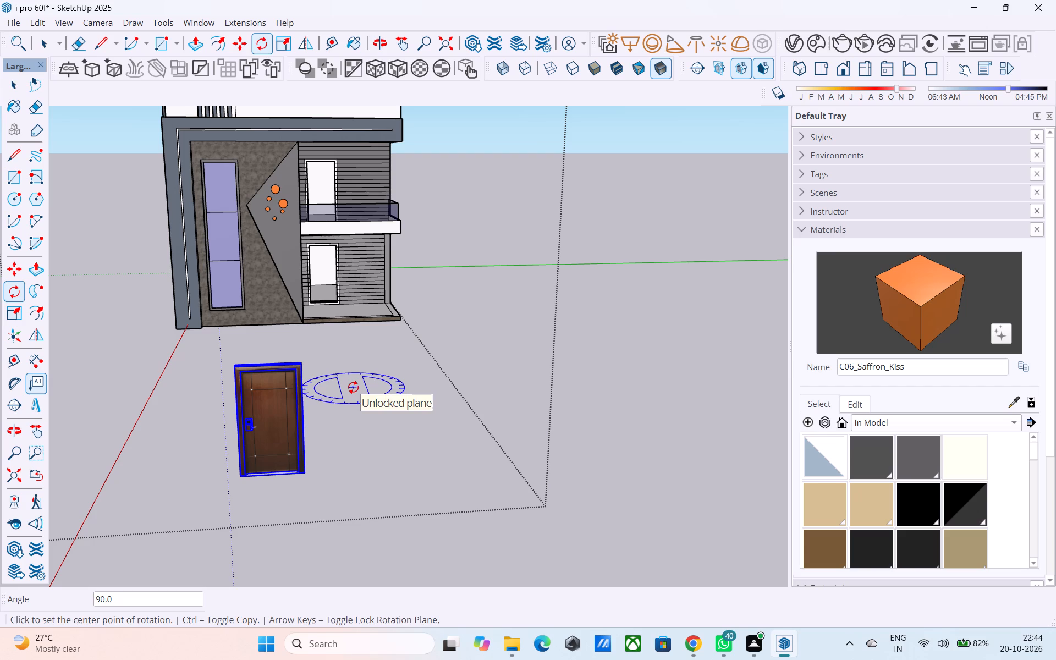
Copy the door into the ground-floor doorway, matching its upper corner to the outer top corner of the white frame.
{"action": "key", "text": "m"}
{"action": "middle_click_drag", "start_coordinate": [223, 411], "coordinate": [296, 410]}
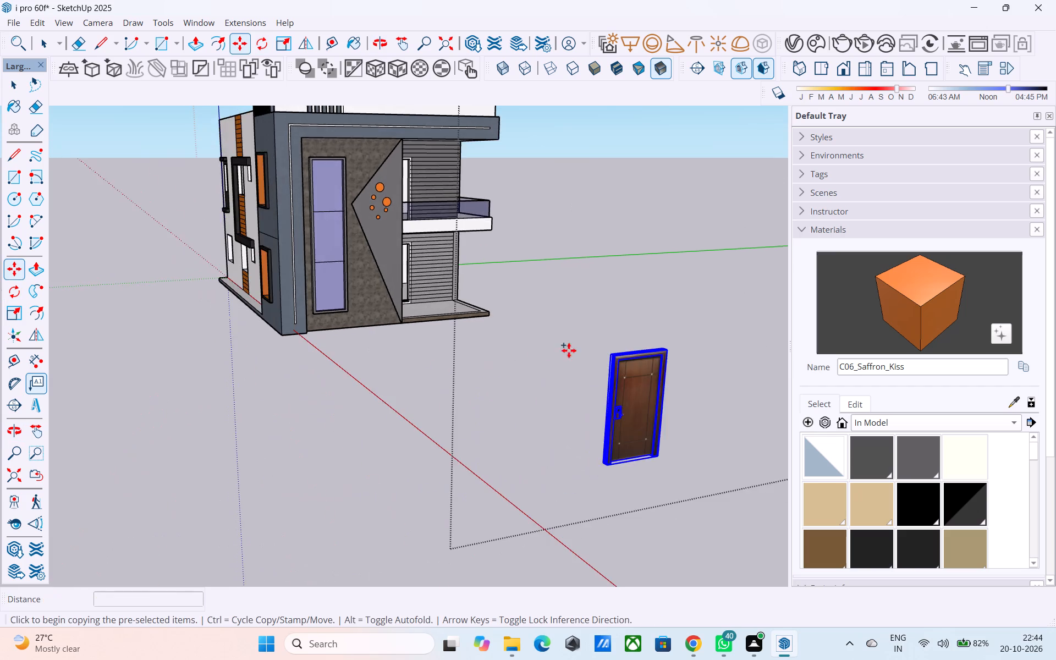
{"action": "scroll", "coordinate": [574, 349], "scroll_direction": "up", "scroll_amount": 5}
{"action": "scroll", "coordinate": [697, 370], "scroll_direction": "up", "scroll_amount": 10}
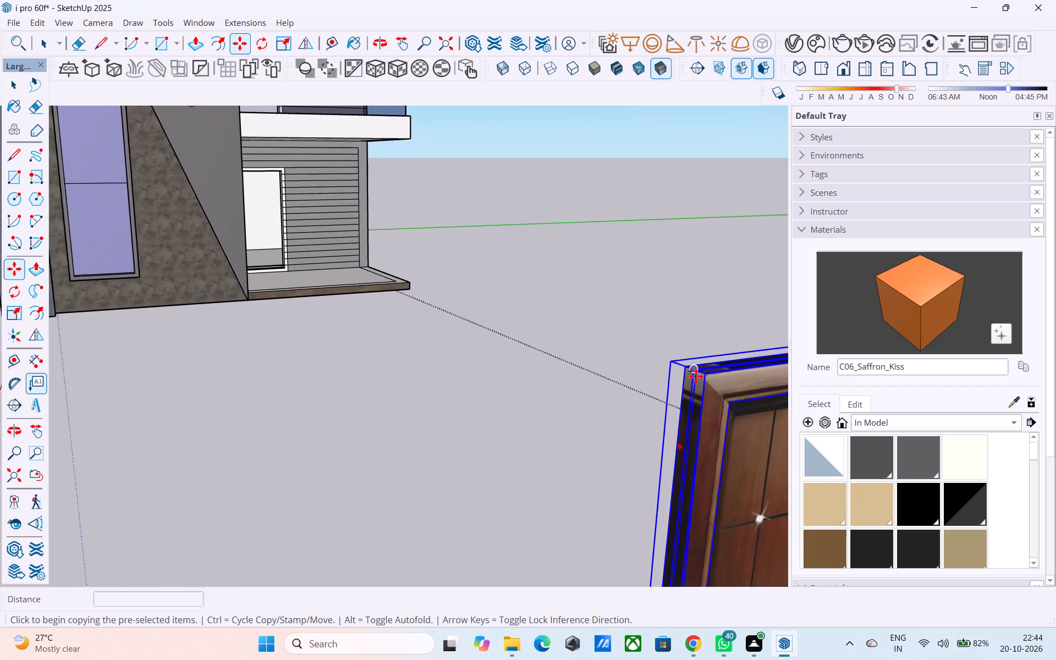
{"action": "scroll", "coordinate": [696, 376], "scroll_direction": "up", "scroll_amount": 5}
{"action": "left_click", "coordinate": [676, 360]}
{"action": "scroll", "coordinate": [634, 218], "scroll_direction": "down", "scroll_amount": 7}
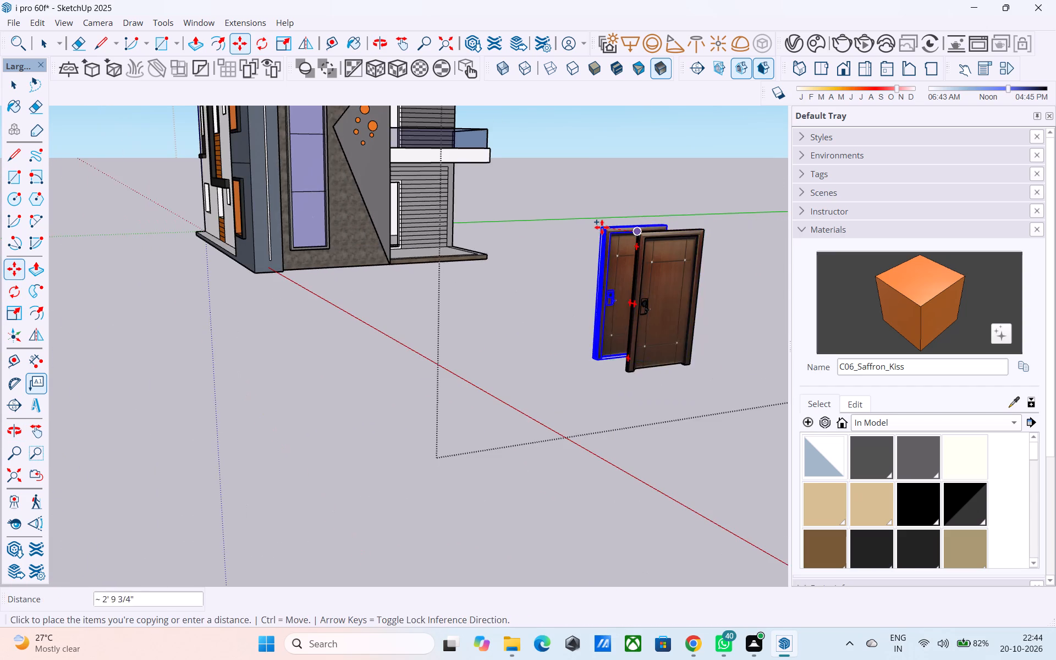
{"action": "middle_click_drag", "start_coordinate": [602, 227], "coordinate": [576, 375]}
{"action": "scroll", "coordinate": [349, 314], "scroll_direction": "up", "scroll_amount": 4}
{"action": "middle_click_drag", "start_coordinate": [468, 191], "coordinate": [333, 285]}
{"action": "scroll", "coordinate": [334, 285], "scroll_direction": "up", "scroll_amount": 8}
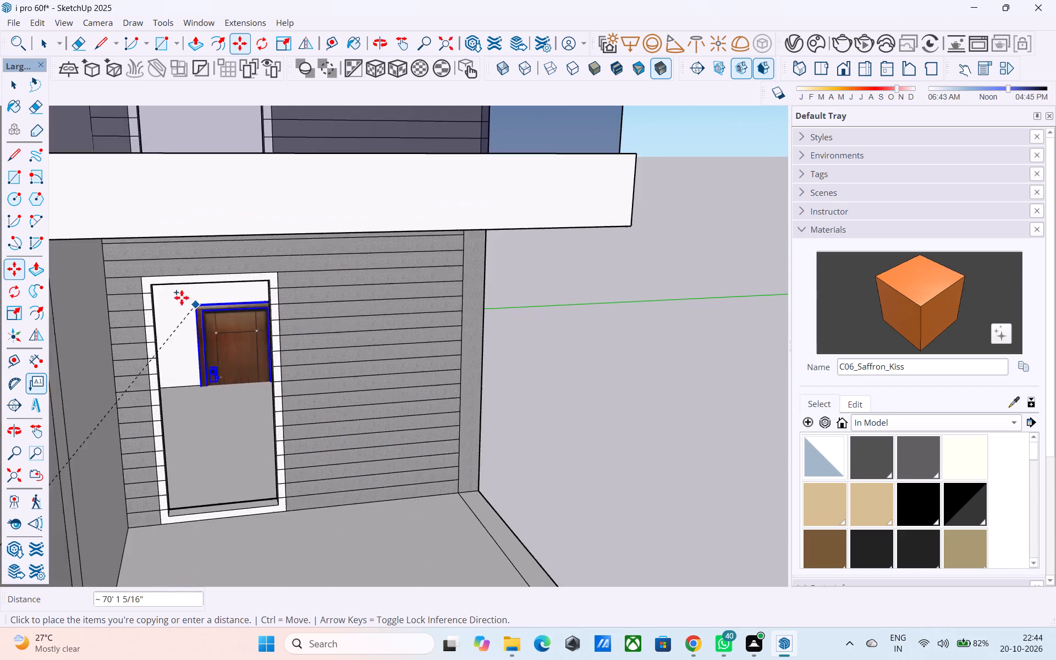
{"action": "scroll", "coordinate": [182, 298], "scroll_direction": "up", "scroll_amount": 8}
{"action": "scroll", "coordinate": [133, 269], "scroll_direction": "down", "scroll_amount": 5}
{"action": "middle_click_drag", "start_coordinate": [134, 268], "coordinate": [260, 268], "text": "shift"}
{"action": "middle_click_drag", "start_coordinate": [289, 255], "coordinate": [117, 277]}
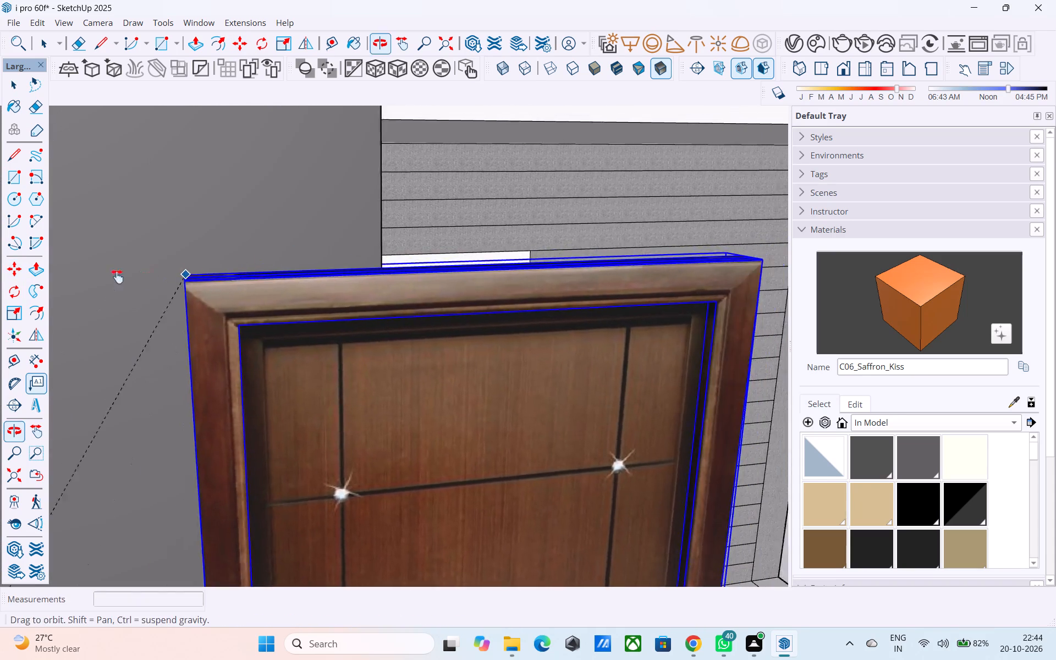
{"action": "middle_click_drag", "start_coordinate": [117, 277], "coordinate": [23, 277]}
{"action": "middle_click_drag", "start_coordinate": [344, 289], "coordinate": [274, 286], "text": "shift"}
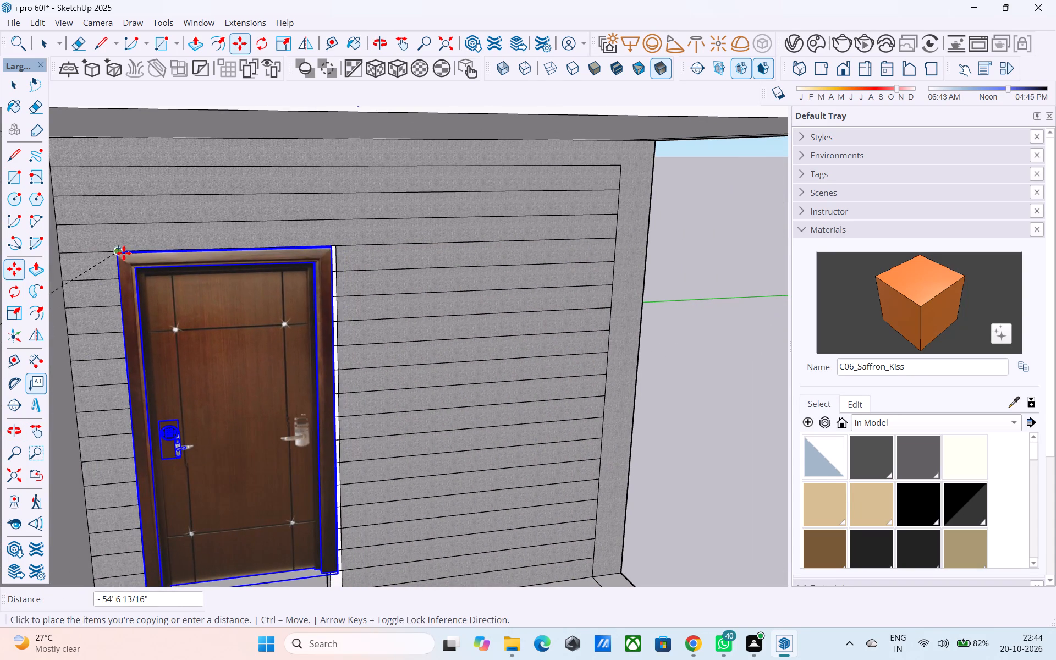
{"action": "left_click", "coordinate": [124, 252]}
Copy the ground-floor door 10' 6" up into the balcony doorway, matching the frame's top corner.
{"action": "key", "text": "m"}
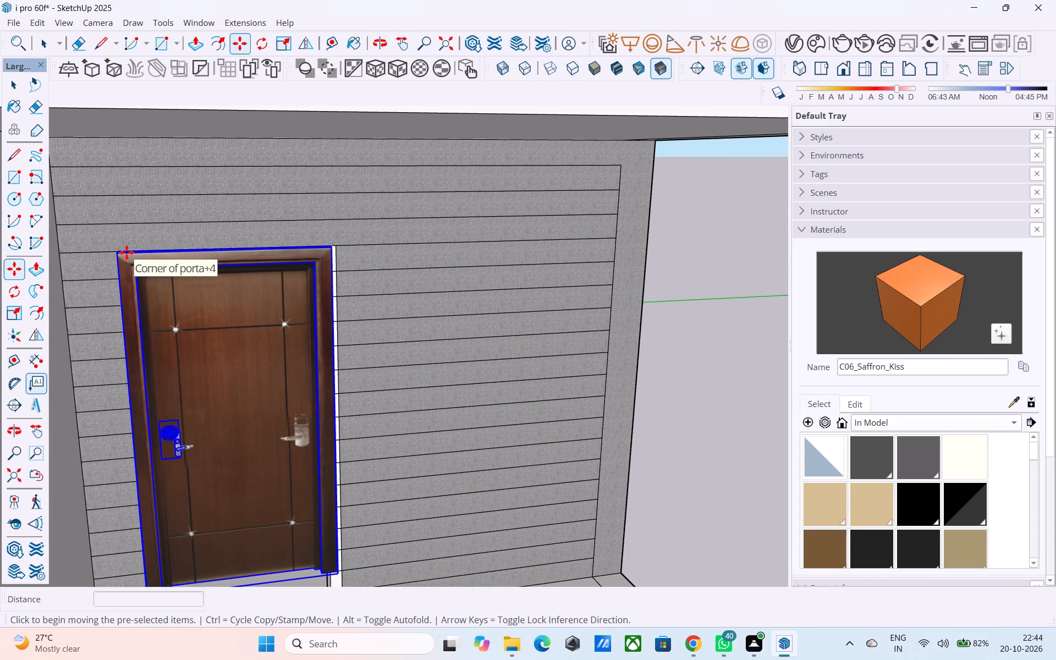
{"action": "left_click", "coordinate": [127, 252]}
{"action": "scroll", "coordinate": [143, 211], "scroll_direction": "down", "scroll_amount": 4}
{"action": "middle_click_drag", "start_coordinate": [141, 214], "coordinate": [191, 509]}
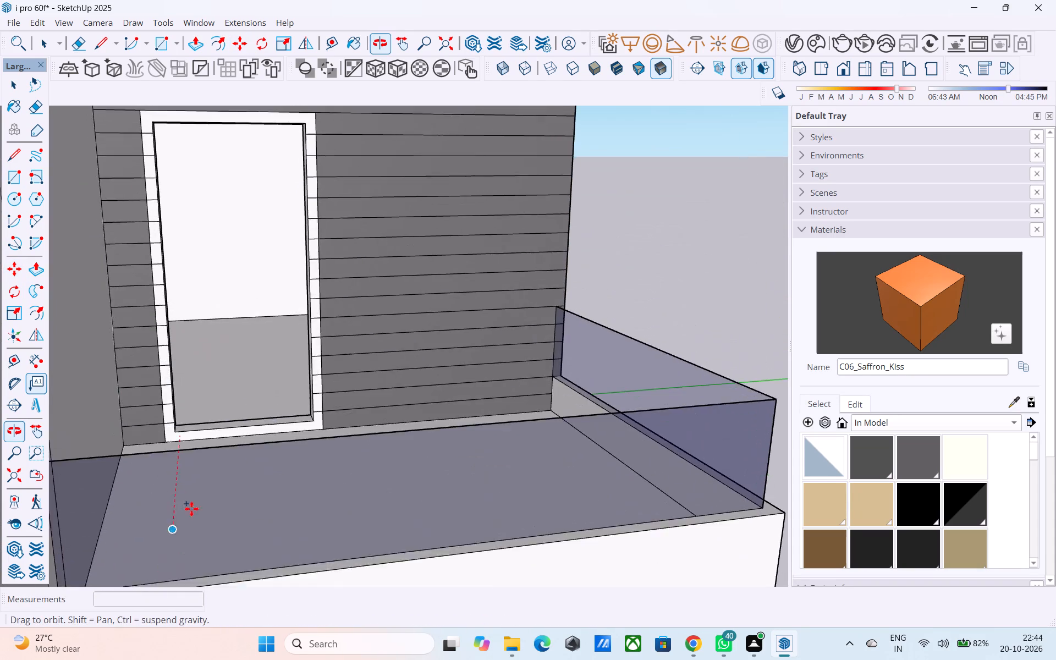
{"action": "middle_click_drag", "start_coordinate": [191, 509], "coordinate": [190, 510]}
{"action": "middle_click_drag", "start_coordinate": [160, 300], "coordinate": [166, 302], "text": "shift"}
{"action": "middle_click_drag", "start_coordinate": [141, 166], "coordinate": [160, 234], "text": "shift"}
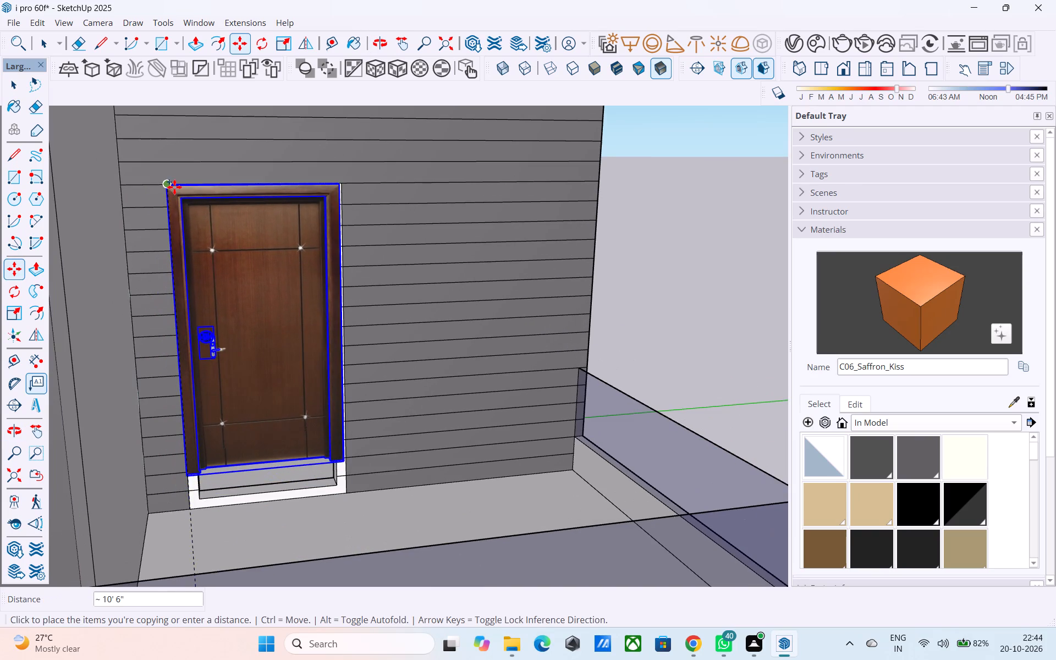
{"action": "left_click", "coordinate": [174, 186]}
Move the ground-floor door sideways about 1 7/16" to meet the far side edge of its white frame.
{"action": "scroll", "coordinate": [174, 185], "scroll_direction": "down", "scroll_amount": 6}
{"action": "middle_click_drag", "start_coordinate": [206, 308], "coordinate": [231, 168], "text": "shift"}
{"action": "middle_click_drag", "start_coordinate": [250, 262], "coordinate": [98, 185]}
{"action": "middle_click_drag", "start_coordinate": [366, 407], "coordinate": [271, 337]}
{"action": "scroll", "coordinate": [304, 358], "scroll_direction": "up", "scroll_amount": 1, "text": "shift"}
{"action": "middle_click_drag", "start_coordinate": [271, 337], "coordinate": [195, 362]}
{"action": "scroll", "coordinate": [135, 348], "scroll_direction": "up", "scroll_amount": 5}
{"action": "middle_click_drag", "start_coordinate": [129, 350], "coordinate": [265, 317], "text": "shift"}
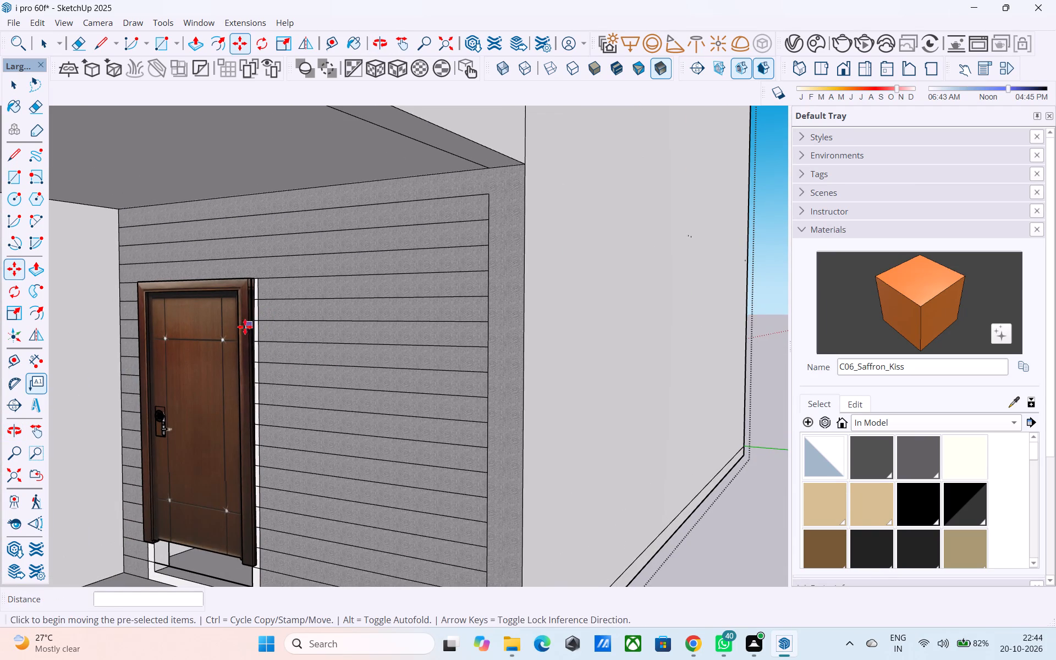
{"action": "key", "text": "space"}
{"action": "left_click", "coordinate": [243, 327]}
{"action": "key", "text": "m"}
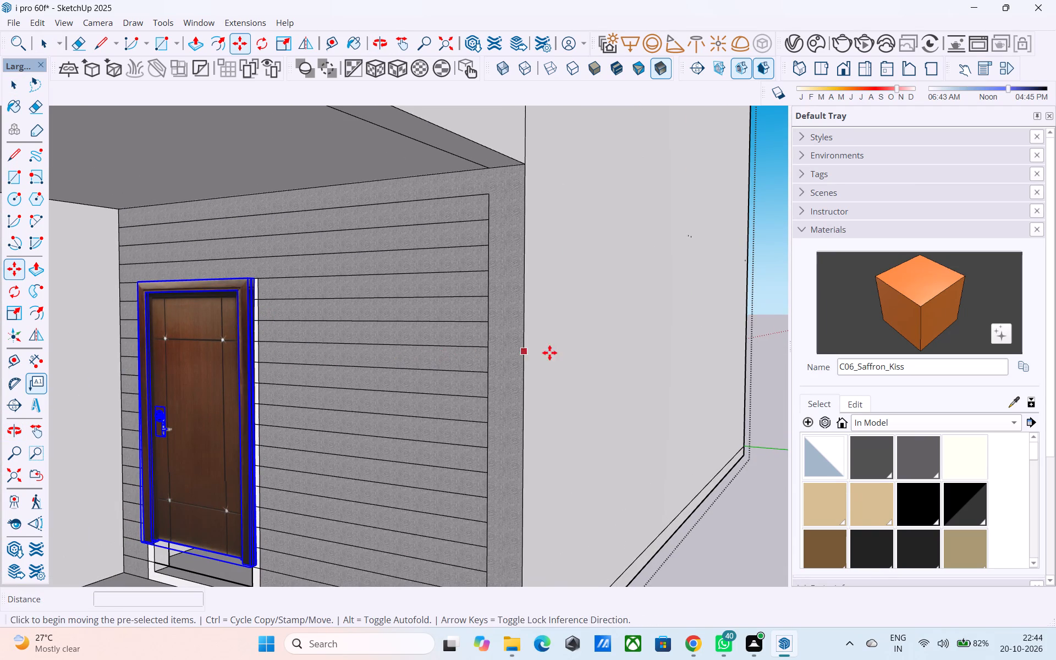
{"action": "left_click", "coordinate": [564, 347]}
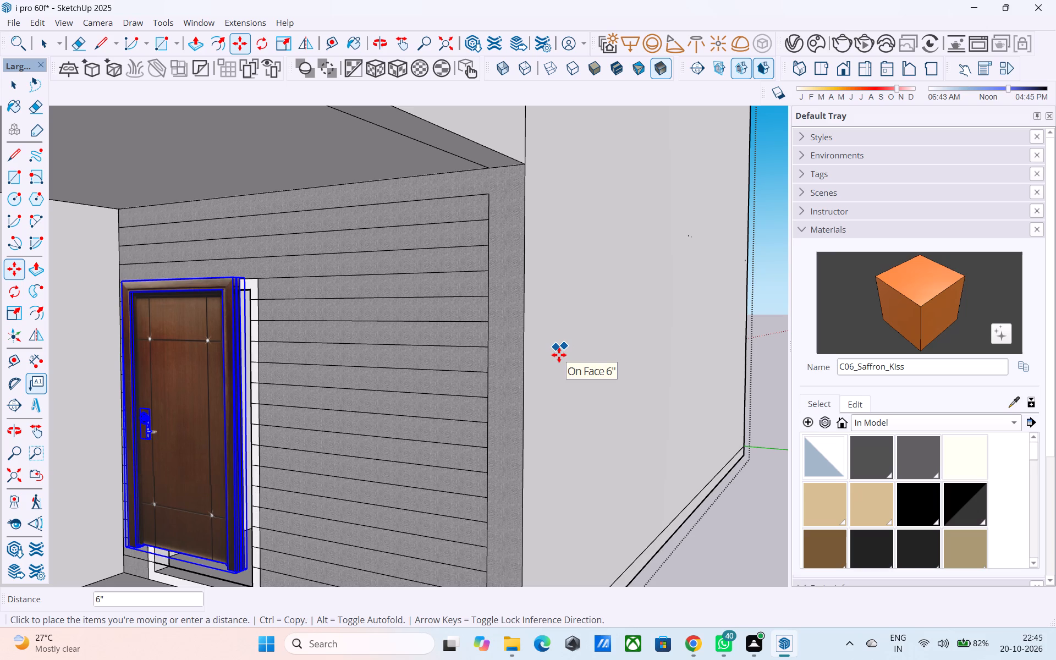
{"action": "left_click", "coordinate": [564, 351]}
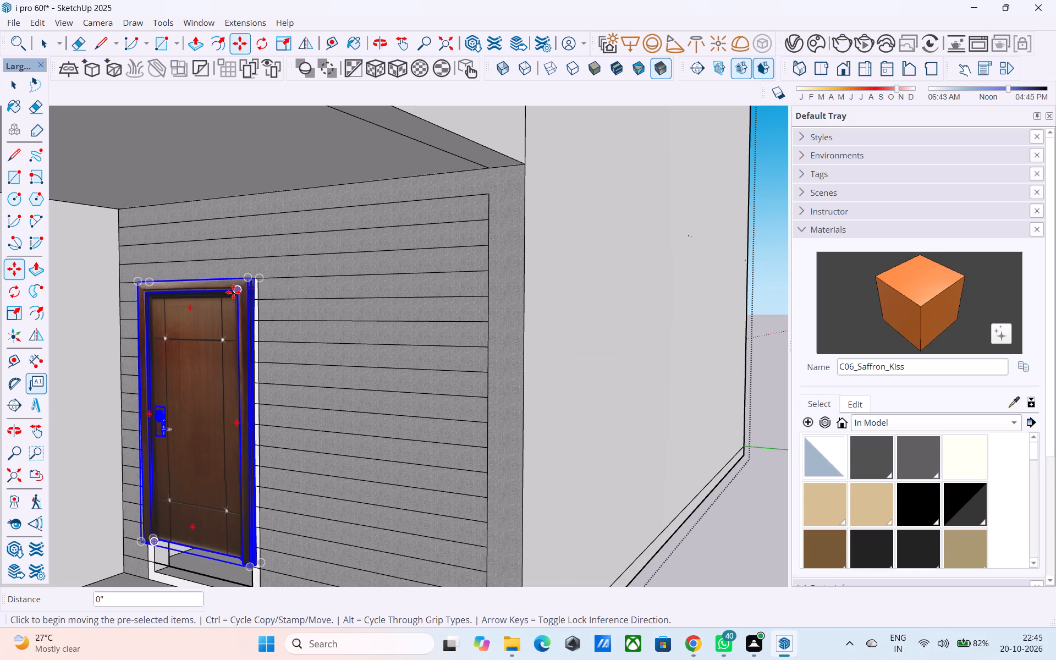
{"action": "scroll", "coordinate": [233, 292], "scroll_direction": "up", "scroll_amount": 12}
{"action": "scroll", "coordinate": [293, 265], "scroll_direction": "up", "scroll_amount": 8}
{"action": "left_click", "coordinate": [293, 265]}
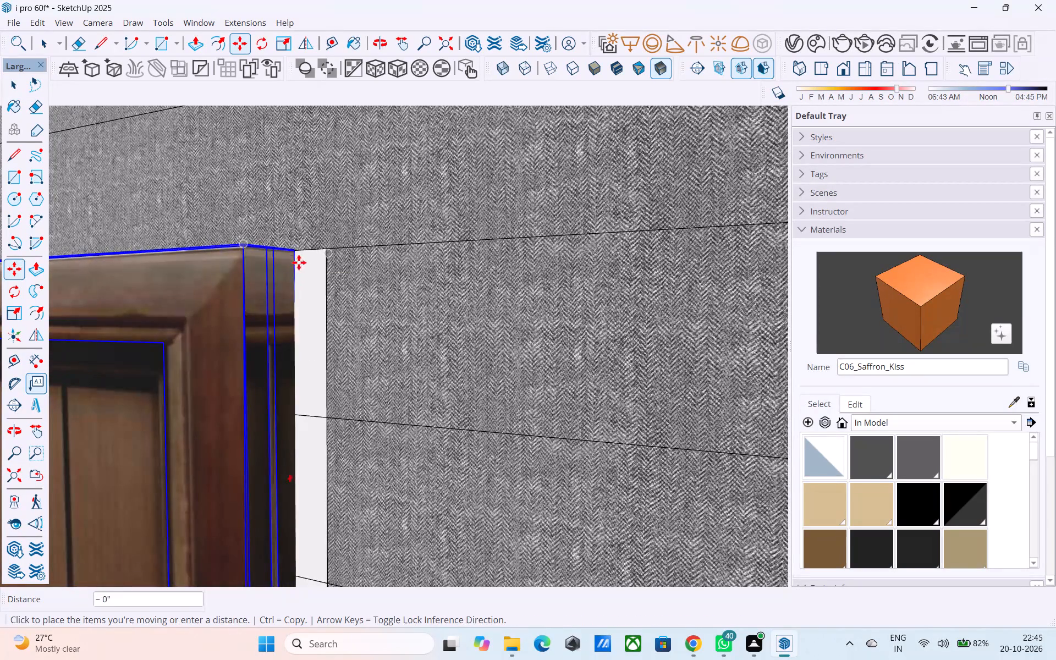
{"action": "left_click", "coordinate": [324, 257]}
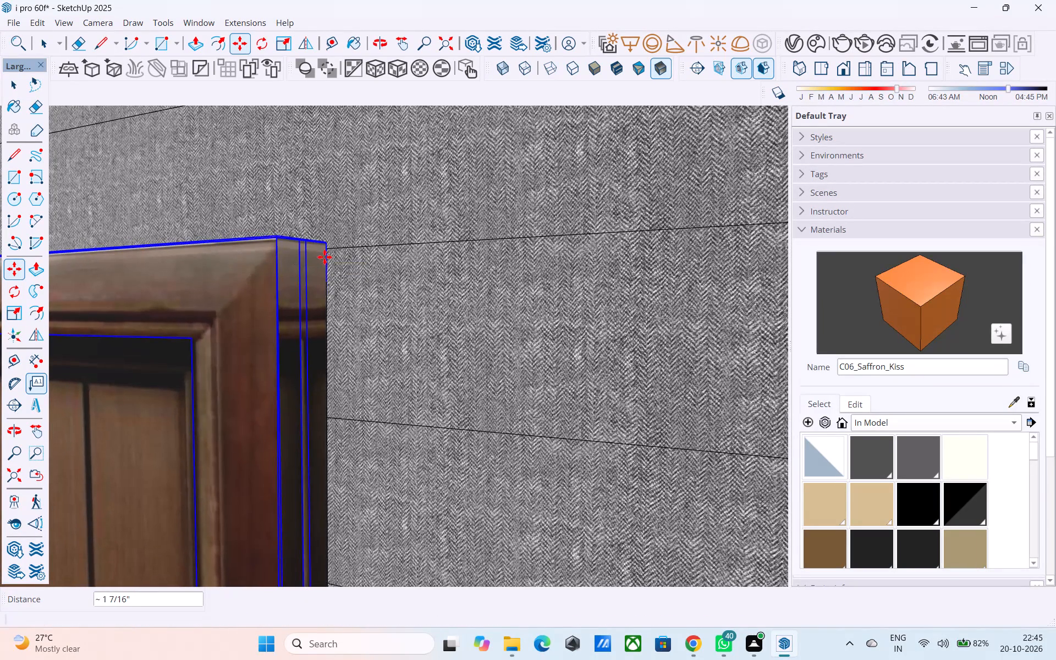
Stretch the ground-floor door downward by a blue-axis scale of about 1.16 to reach the floor.
{"action": "middle_click_drag", "start_coordinate": [322, 258], "coordinate": [272, 277]}
{"action": "scroll", "coordinate": [281, 256], "scroll_direction": "up", "scroll_amount": 1}
{"action": "scroll", "coordinate": [310, 202], "scroll_direction": "down", "scroll_amount": 13}
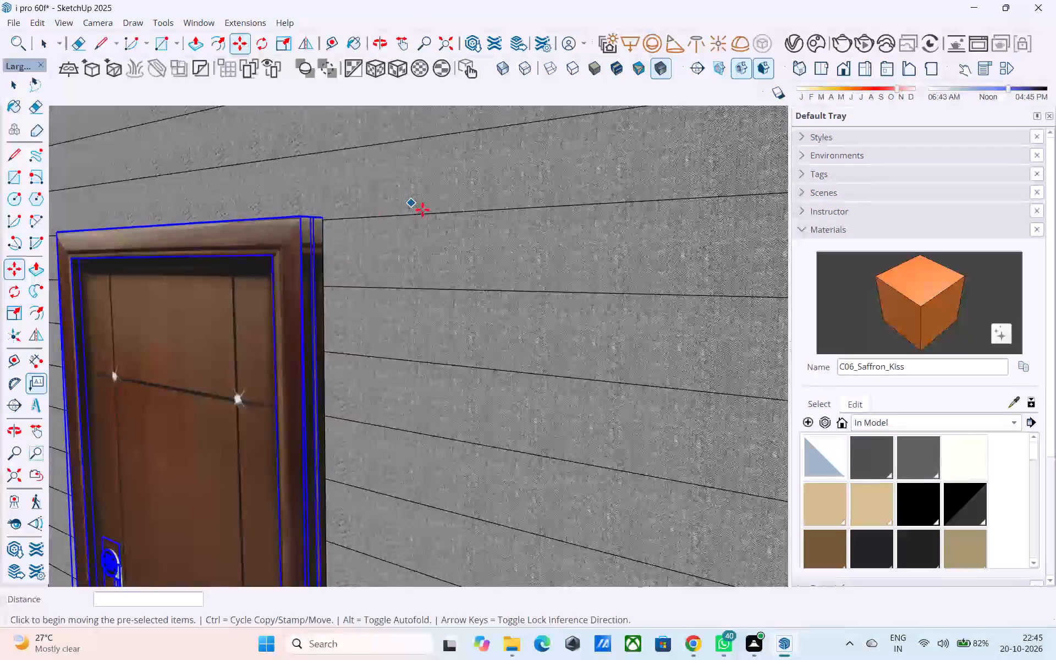
{"action": "scroll", "coordinate": [422, 210], "scroll_direction": "down", "scroll_amount": 13}
{"action": "key", "text": "s"}
{"action": "scroll", "coordinate": [358, 463], "scroll_direction": "up", "scroll_amount": 7}
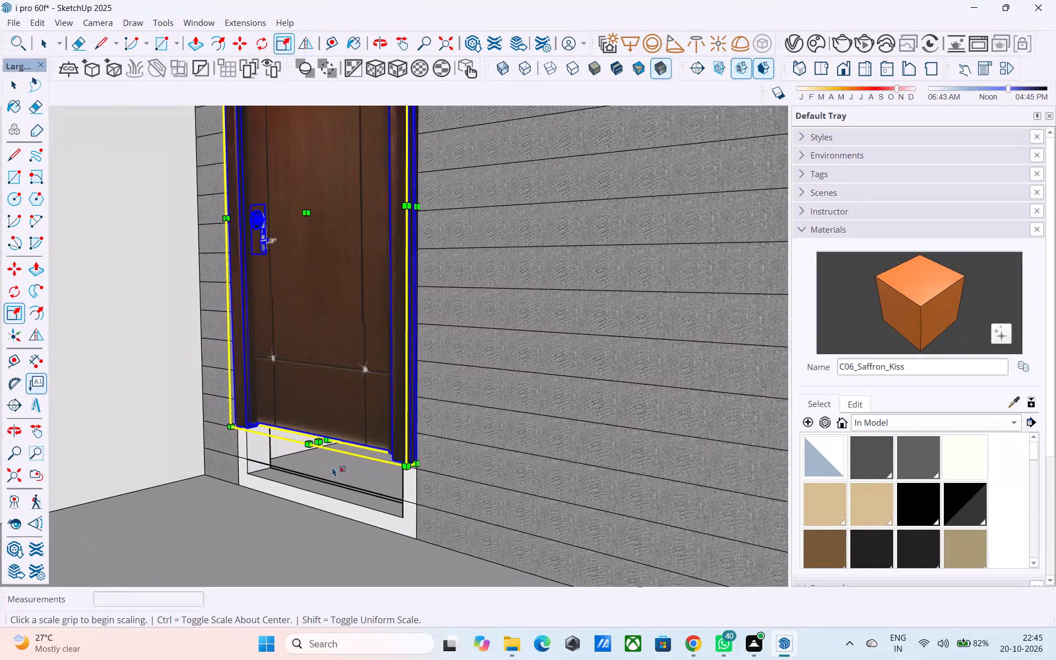
{"action": "scroll", "coordinate": [332, 467], "scroll_direction": "up", "scroll_amount": 2}
{"action": "left_click", "coordinate": [317, 432]}
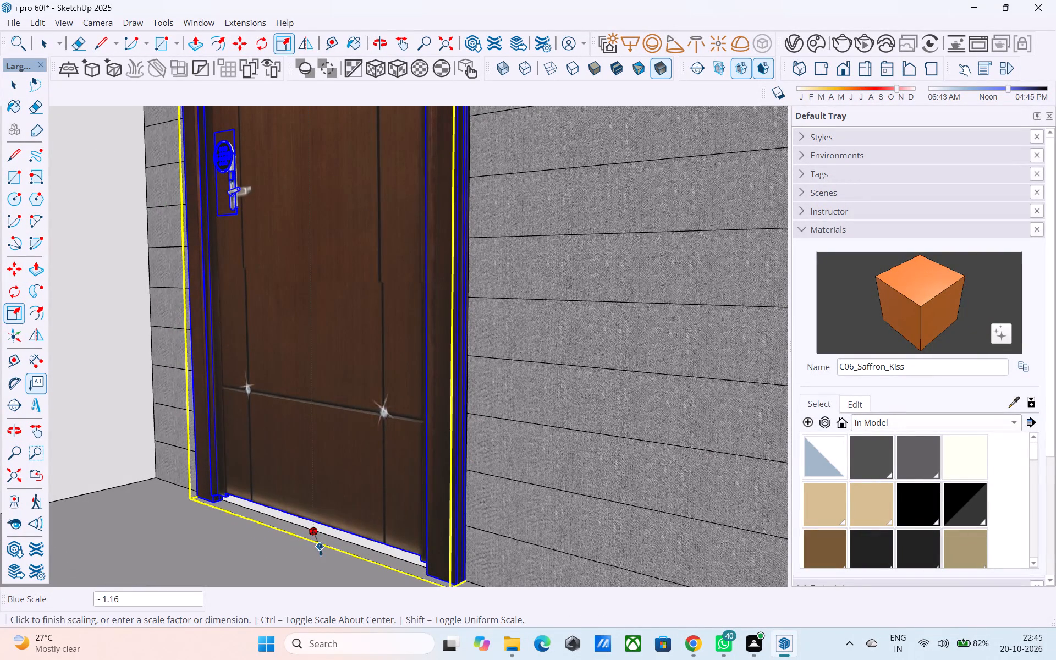
{"action": "left_click", "coordinate": [321, 550]}
{"action": "scroll", "coordinate": [345, 464], "scroll_direction": "down", "scroll_amount": 14}
{"action": "key", "text": "space"}
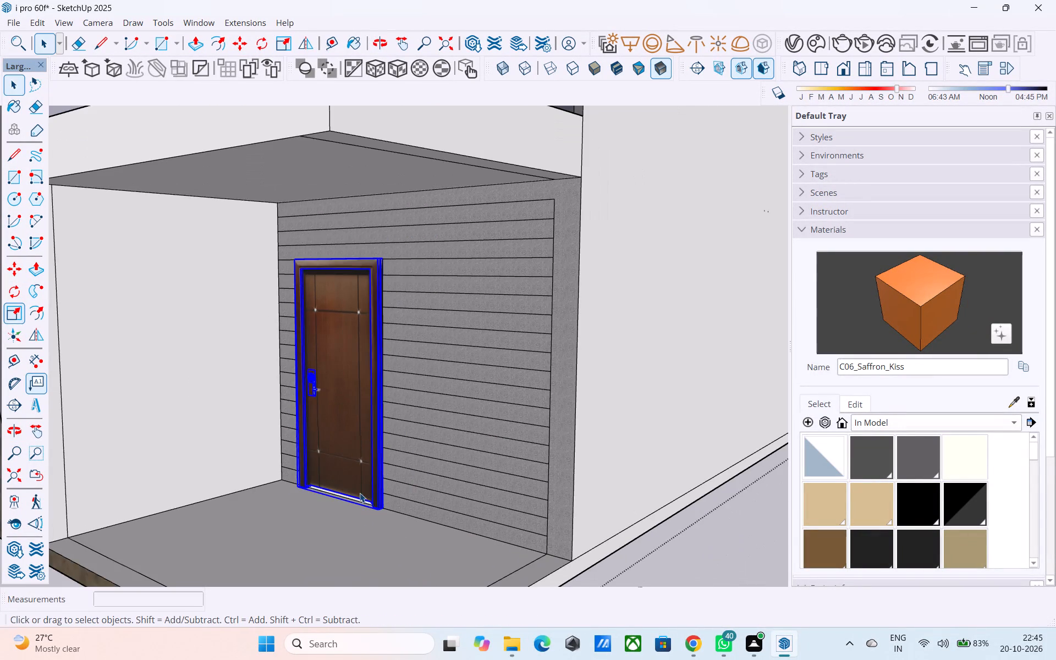
Widen the balcony door along the red axis by 1.03 and again by about 1.01 to cover its frame.
{"action": "scroll", "coordinate": [362, 487], "scroll_direction": "down", "scroll_amount": 5}
{"action": "middle_click_drag", "start_coordinate": [369, 463], "coordinate": [387, 583]}
{"action": "scroll", "coordinate": [373, 504], "scroll_direction": "down", "scroll_amount": 1, "text": "shift"}
{"action": "left_click", "coordinate": [373, 370]}
{"action": "scroll", "coordinate": [382, 309], "scroll_direction": "up", "scroll_amount": 5}
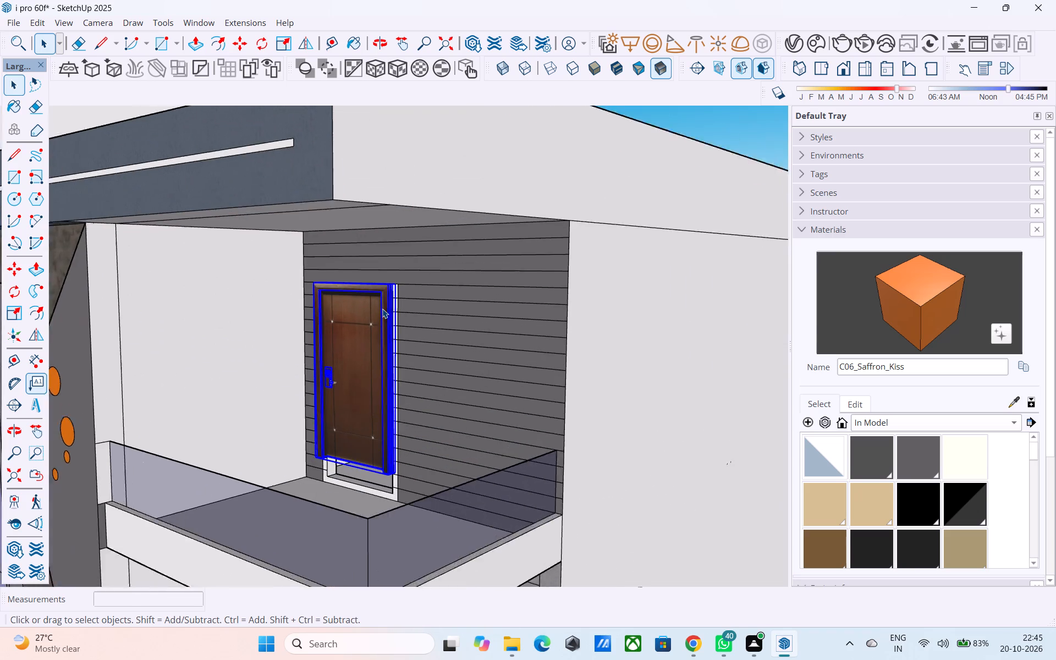
{"action": "key", "text": "s"}
{"action": "scroll", "coordinate": [382, 311], "scroll_direction": "up", "scroll_amount": 5}
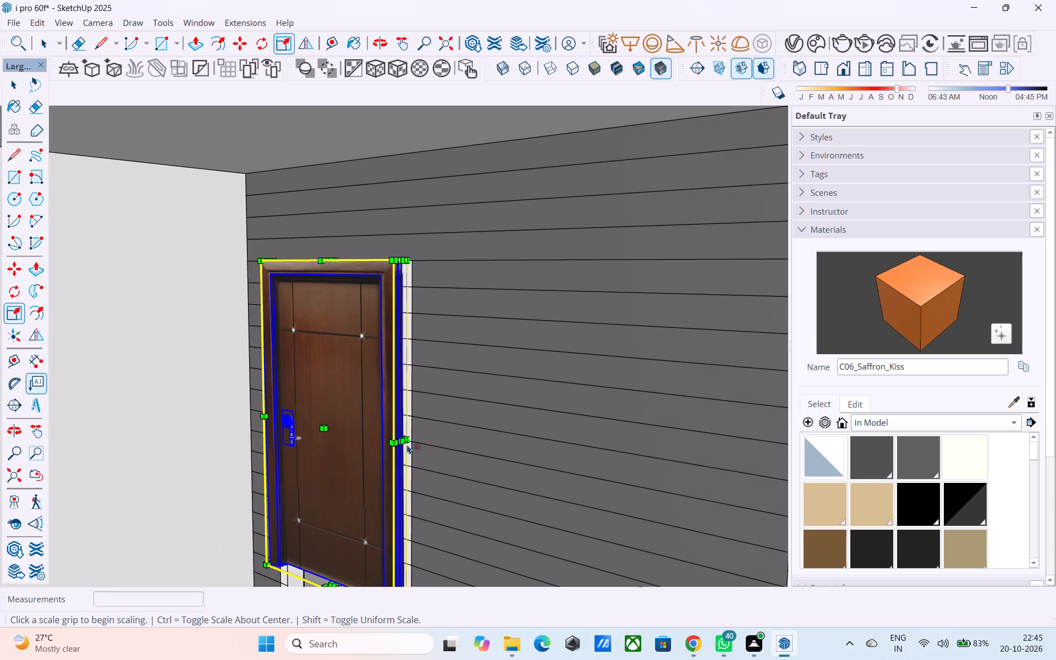
{"action": "left_click", "coordinate": [404, 442]}
{"action": "left_click", "coordinate": [405, 442]}
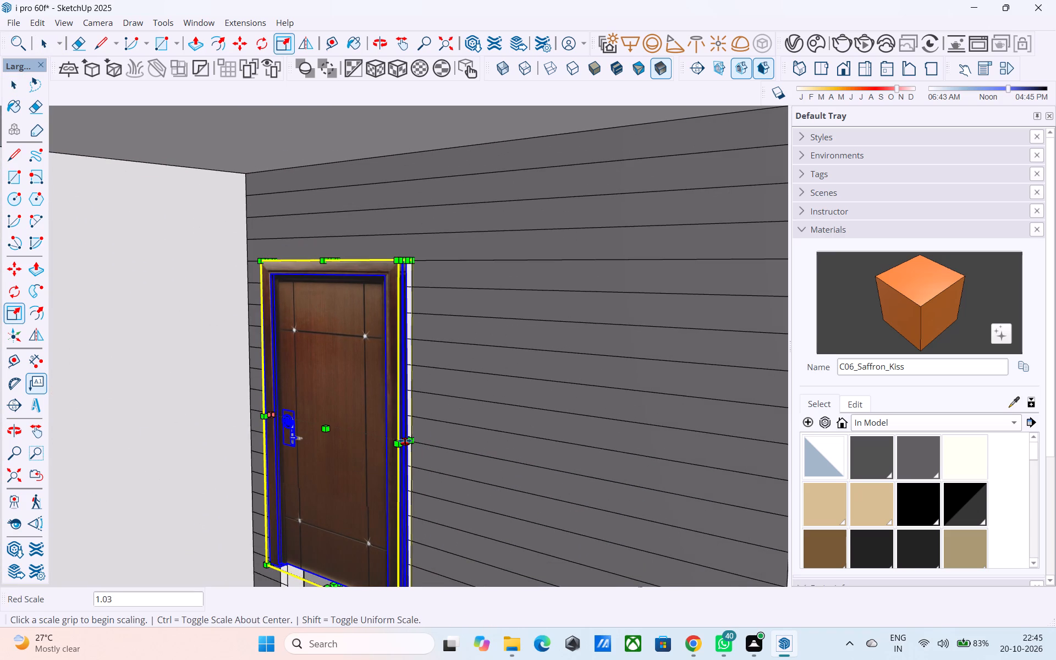
{"action": "left_click", "coordinate": [405, 441]}
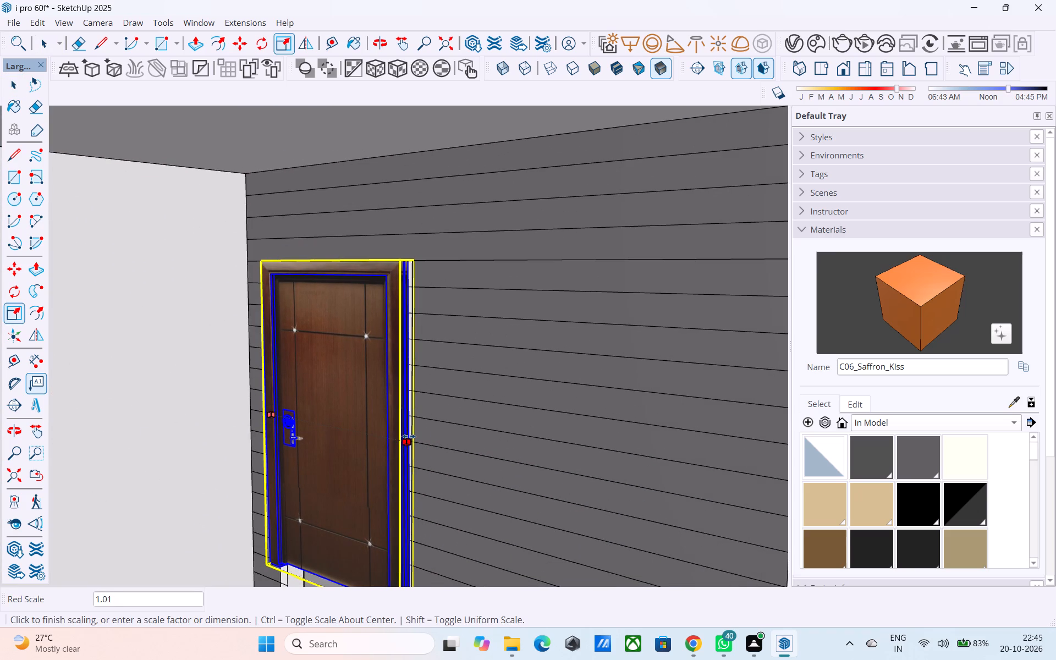
{"action": "left_click", "coordinate": [410, 436]}
Stretch the balcony door downward by a blue-axis scale of about 1.11 to reach the balcony floor.
{"action": "middle_click_drag", "start_coordinate": [358, 241], "coordinate": [366, 269]}
{"action": "scroll", "coordinate": [324, 264], "scroll_direction": "up", "scroll_amount": 7}
{"action": "left_click", "coordinate": [339, 252]}
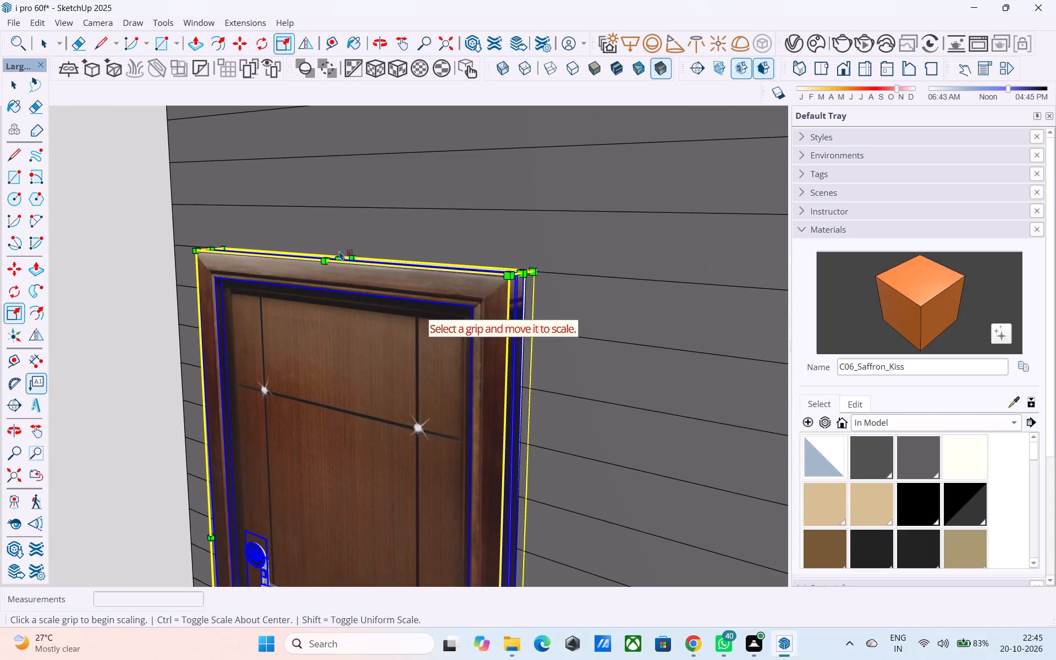
{"action": "left_click", "coordinate": [341, 255]}
{"action": "left_click", "coordinate": [341, 250]}
{"action": "scroll", "coordinate": [378, 161], "scroll_direction": "down", "scroll_amount": 11}
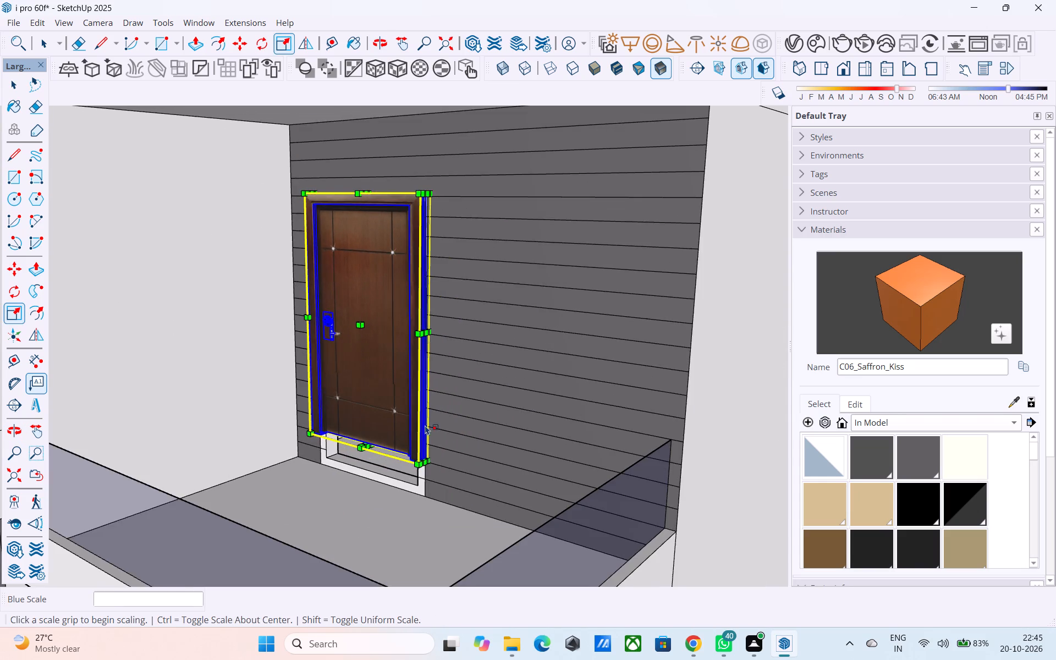
{"action": "middle_click_drag", "start_coordinate": [424, 425], "coordinate": [415, 405]}
{"action": "scroll", "coordinate": [387, 427], "scroll_direction": "up", "scroll_amount": 10}
{"action": "left_click", "coordinate": [350, 458]}
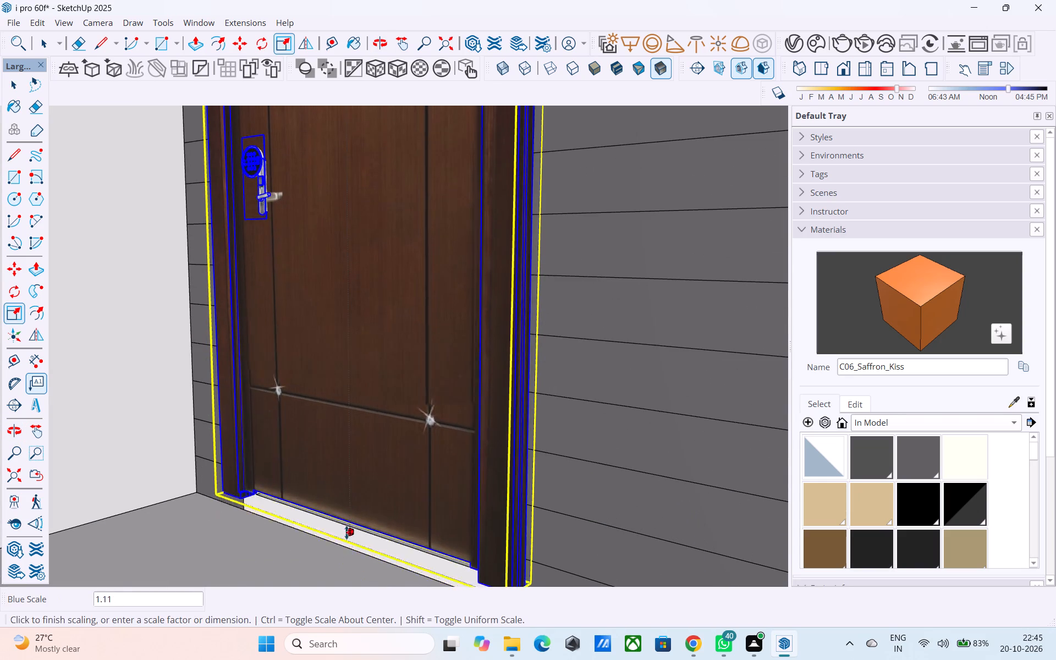
{"action": "left_click", "coordinate": [339, 557]}
{"action": "scroll", "coordinate": [353, 362], "scroll_direction": "down", "scroll_amount": 12}
{"action": "key", "text": "space"}
{"action": "scroll", "coordinate": [364, 381], "scroll_direction": "down", "scroll_amount": 9}
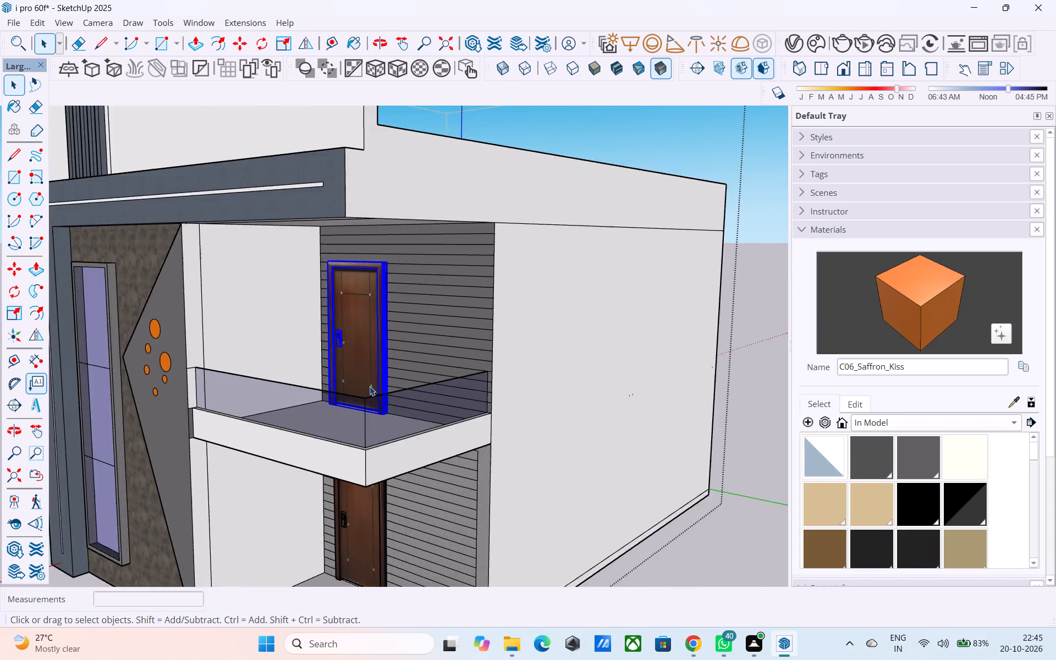
Import the 3D window collection from Downloads and place it on the ground beside the grey block of the house.
{"action": "scroll", "coordinate": [370, 386], "scroll_direction": "down", "scroll_amount": 2}
{"action": "middle_click_drag", "start_coordinate": [371, 389], "coordinate": [477, 376]}
{"action": "scroll", "coordinate": [452, 383], "scroll_direction": "down", "scroll_amount": 2}
{"action": "middle_click_drag", "start_coordinate": [452, 384], "coordinate": [788, 375]}
{"action": "middle_click_drag", "start_coordinate": [587, 379], "coordinate": [693, 354]}
{"action": "middle_click_drag", "start_coordinate": [505, 363], "coordinate": [598, 406]}
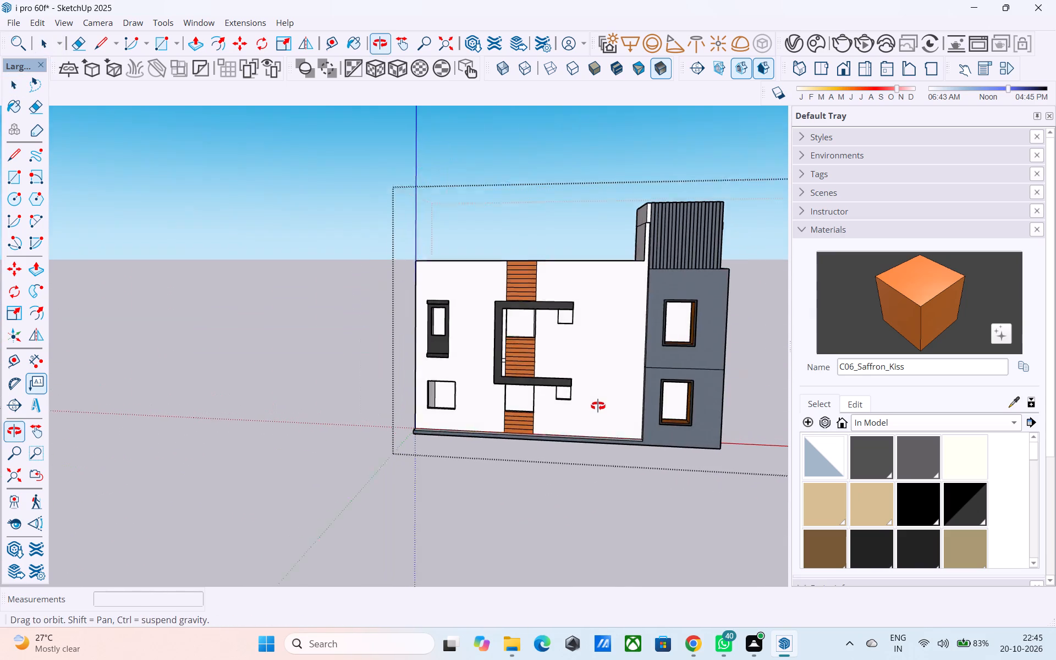
{"action": "middle_click_drag", "start_coordinate": [598, 406], "coordinate": [607, 398]}
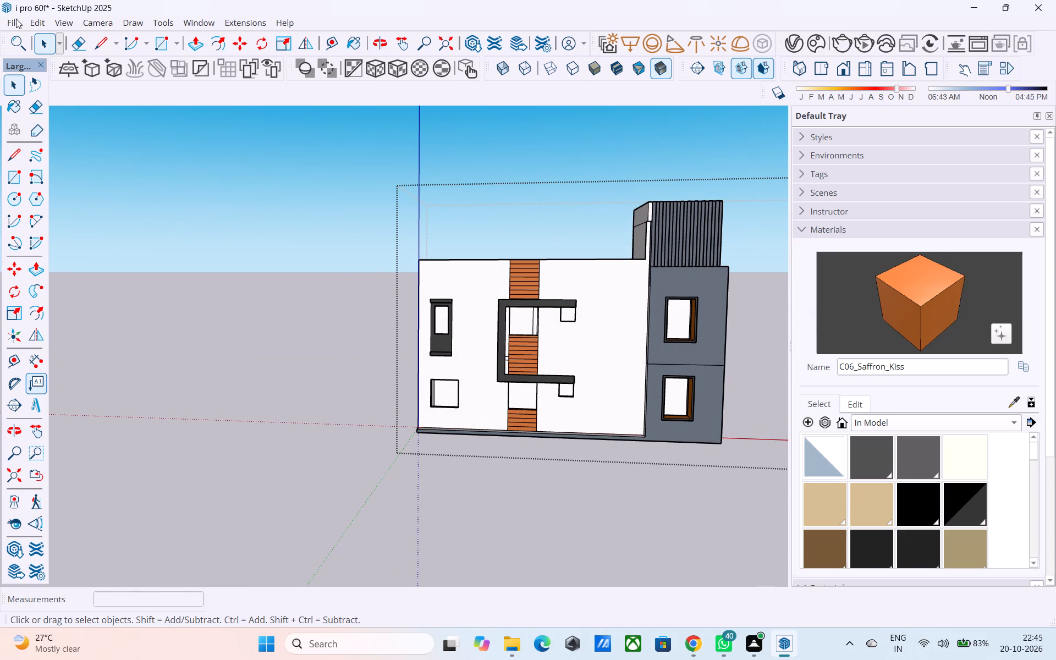
{"action": "left_click", "coordinate": [16, 19]}
{"action": "left_click", "coordinate": [113, 223]}
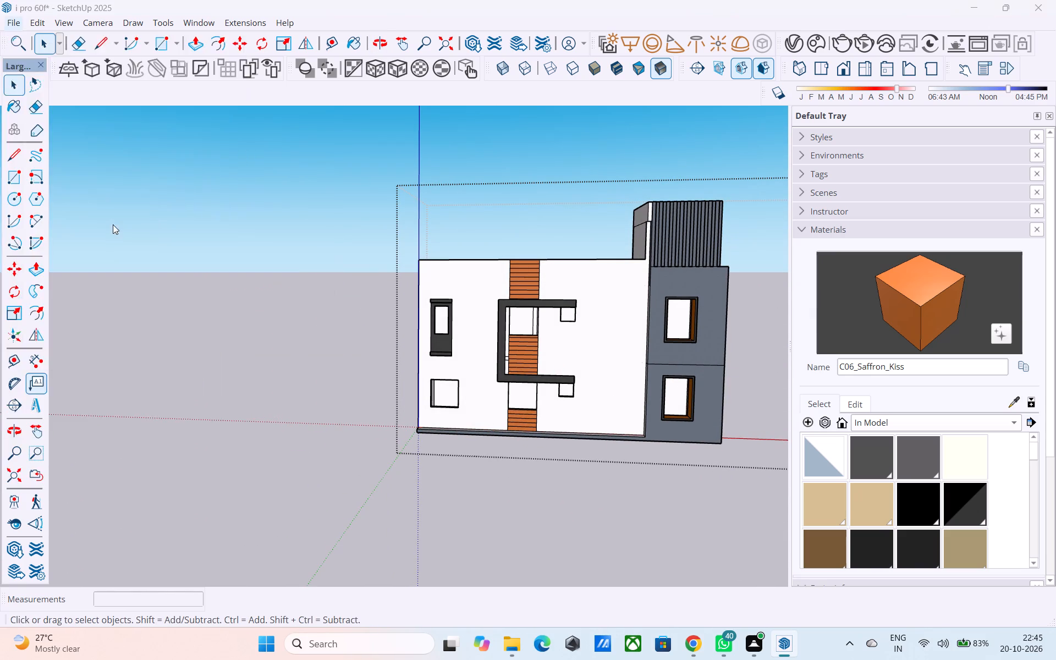
{"action": "scroll", "coordinate": [447, 330], "scroll_direction": "down", "scroll_amount": 5}
{"action": "scroll", "coordinate": [313, 320], "scroll_direction": "down", "scroll_amount": 3}
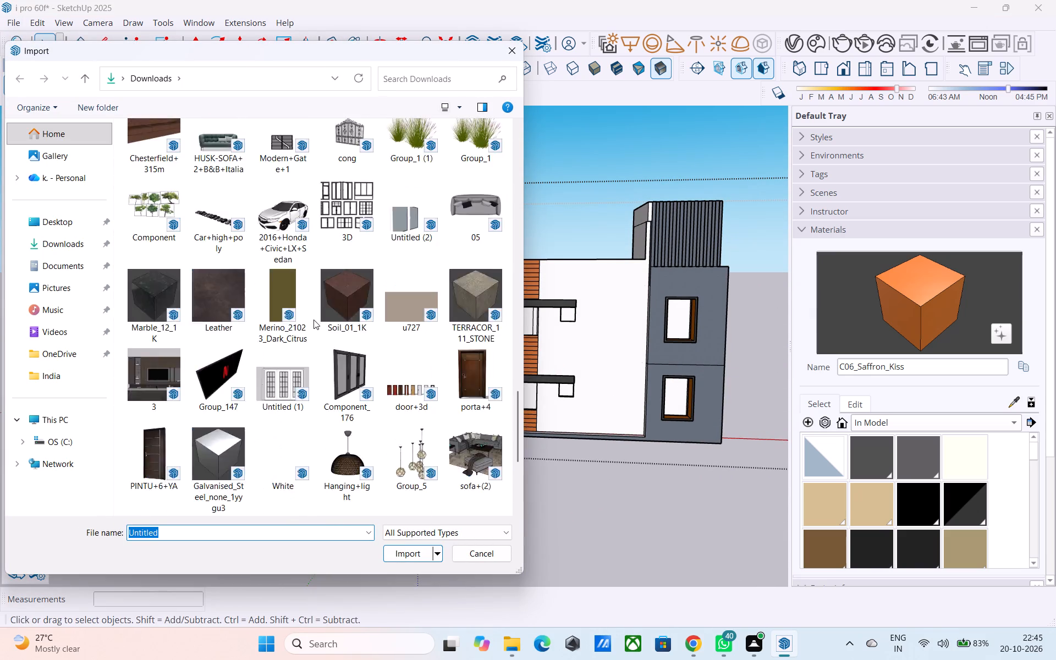
{"action": "scroll", "coordinate": [313, 320], "scroll_direction": "down", "scroll_amount": 2}
{"action": "scroll", "coordinate": [315, 327], "scroll_direction": "up", "scroll_amount": 1}
{"action": "left_click", "coordinate": [349, 161]}
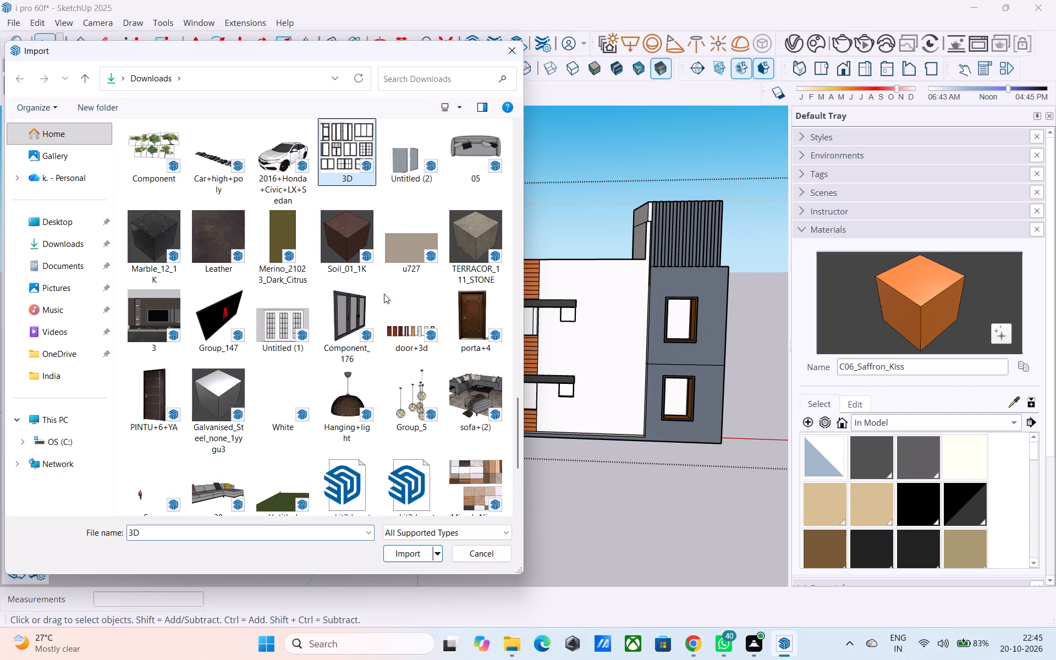
{"action": "left_click", "coordinate": [420, 553]}
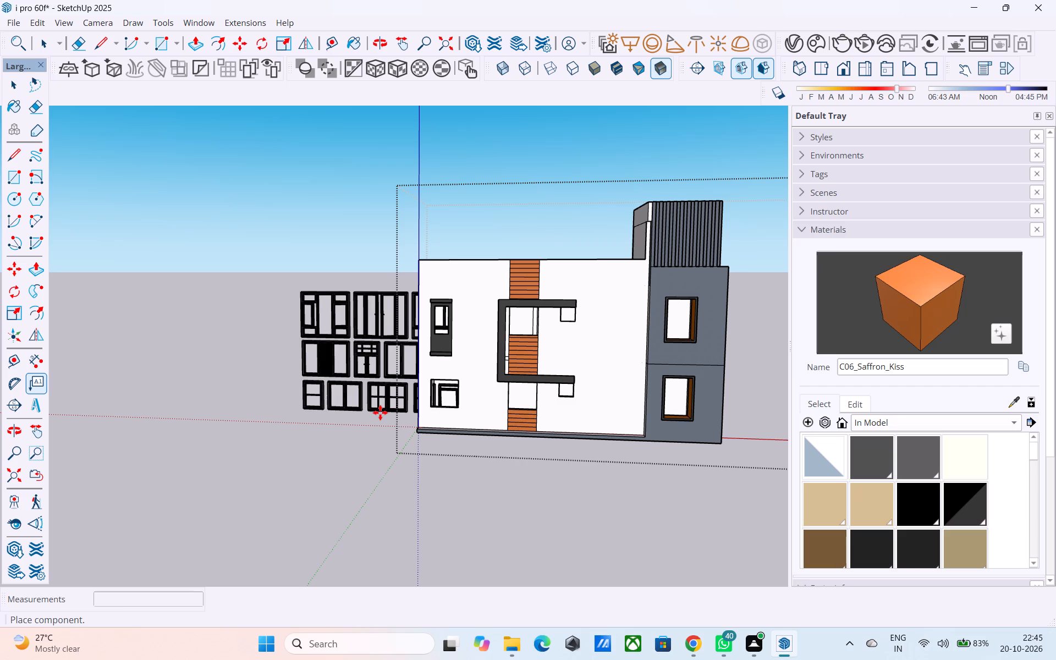
{"action": "scroll", "coordinate": [380, 414], "scroll_direction": "down", "scroll_amount": 6}
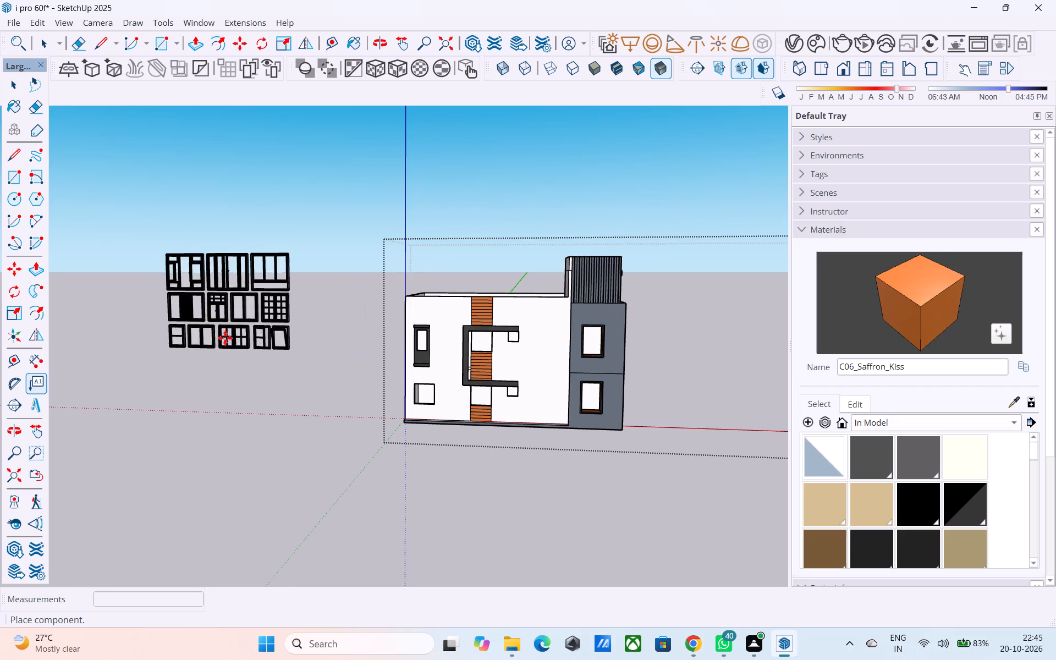
{"action": "scroll", "coordinate": [224, 335], "scroll_direction": "down", "scroll_amount": 3}
{"action": "left_click", "coordinate": [606, 458]}
{"action": "scroll", "coordinate": [608, 414], "scroll_direction": "up", "scroll_amount": 5}
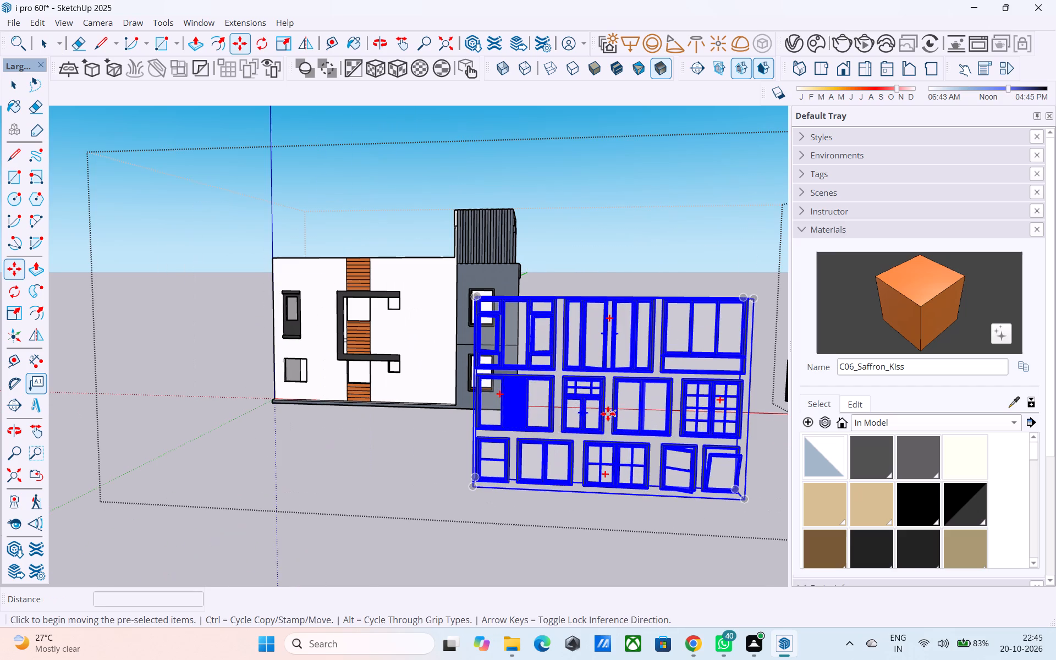
Explode the imported window collection into separate window objects.
{"action": "key", "text": "space"}
{"action": "left_click", "coordinate": [373, 460]}
{"action": "left_click", "coordinate": [570, 355]}
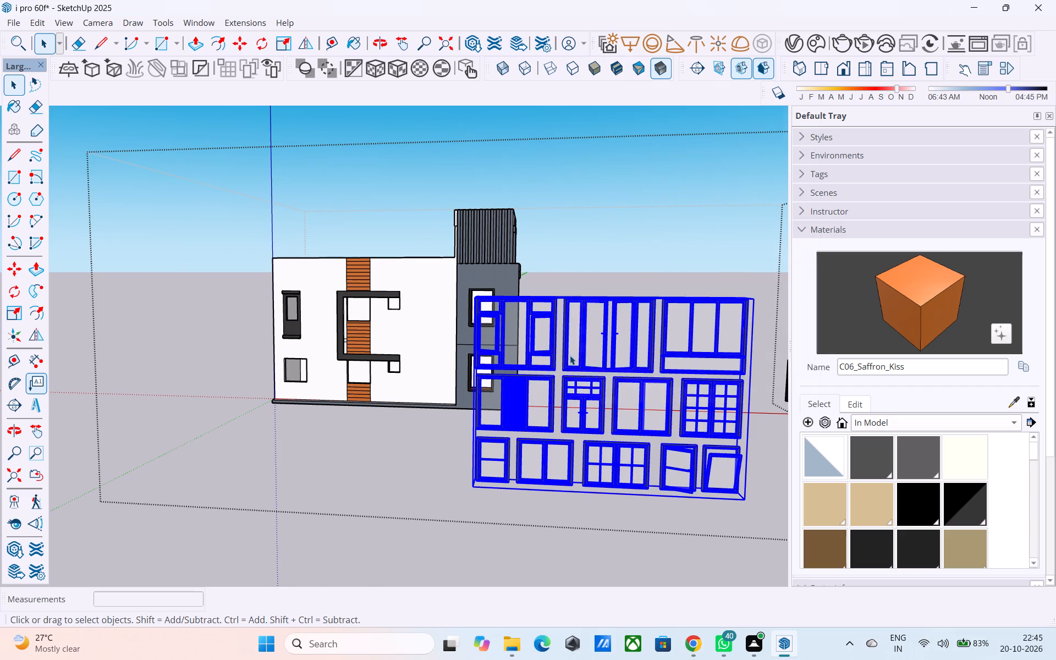
{"action": "right_click", "coordinate": [570, 355]}
{"action": "left_click", "coordinate": [653, 102]}
{"action": "left_click", "coordinate": [647, 109]}
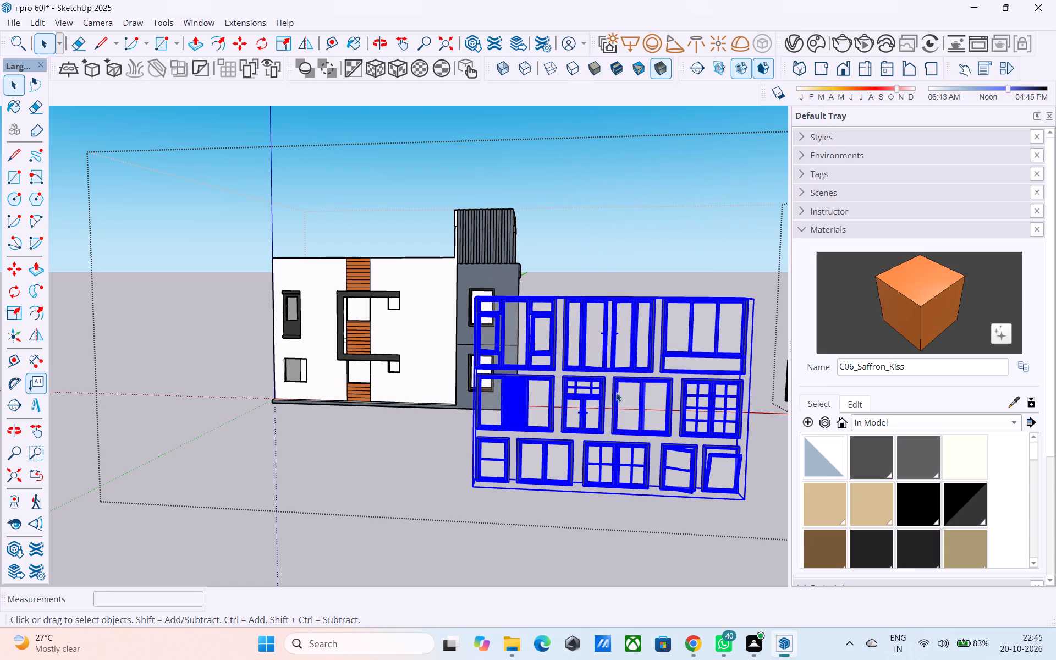
{"action": "left_click", "coordinate": [607, 447]}
{"action": "left_click", "coordinate": [613, 421]}
{"action": "left_click", "coordinate": [621, 441]}
{"action": "left_click", "coordinate": [345, 499]}
{"action": "left_click", "coordinate": [499, 427]}
{"action": "right_click_drag", "start_coordinate": [499, 427], "coordinate": [506, 364]}
{"action": "right_click", "coordinate": [540, 384]}
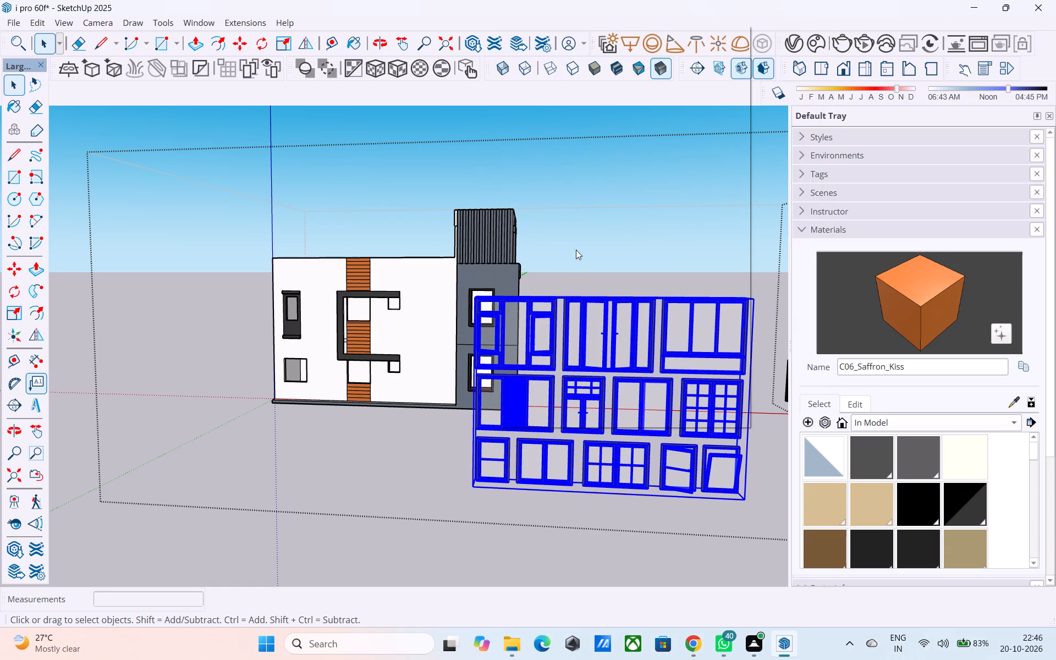
{"action": "left_click", "coordinate": [586, 365]}
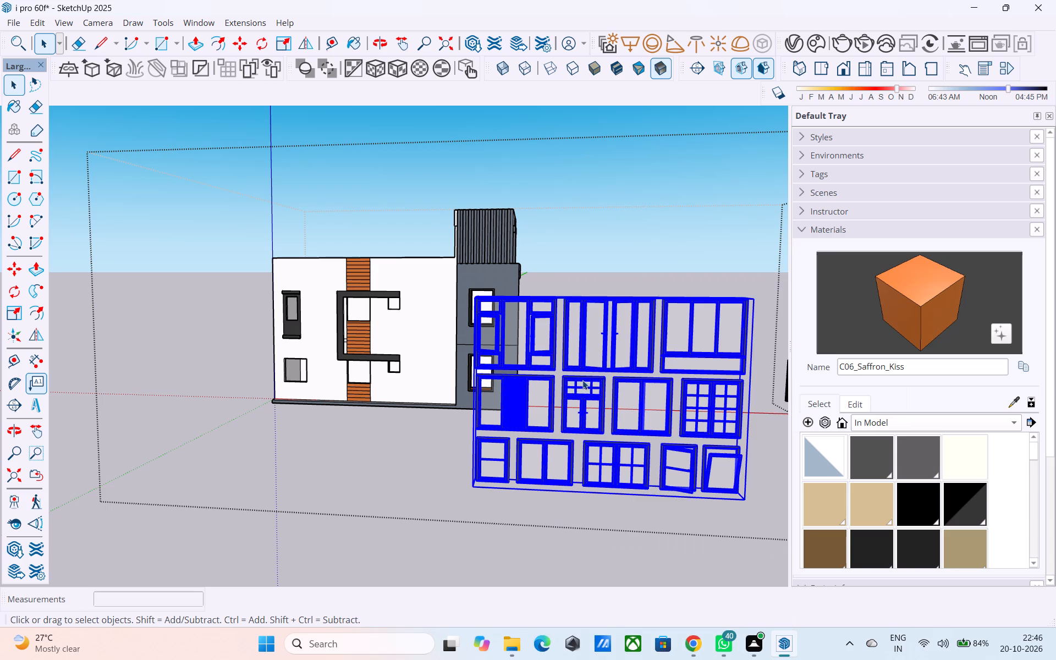
Copy the plain two-pane window from the collection's middle row about 39' onto the open ground in front of the house.
{"action": "scroll", "coordinate": [583, 380], "scroll_direction": "up", "scroll_amount": 4}
{"action": "scroll", "coordinate": [644, 406], "scroll_direction": "up", "scroll_amount": 4}
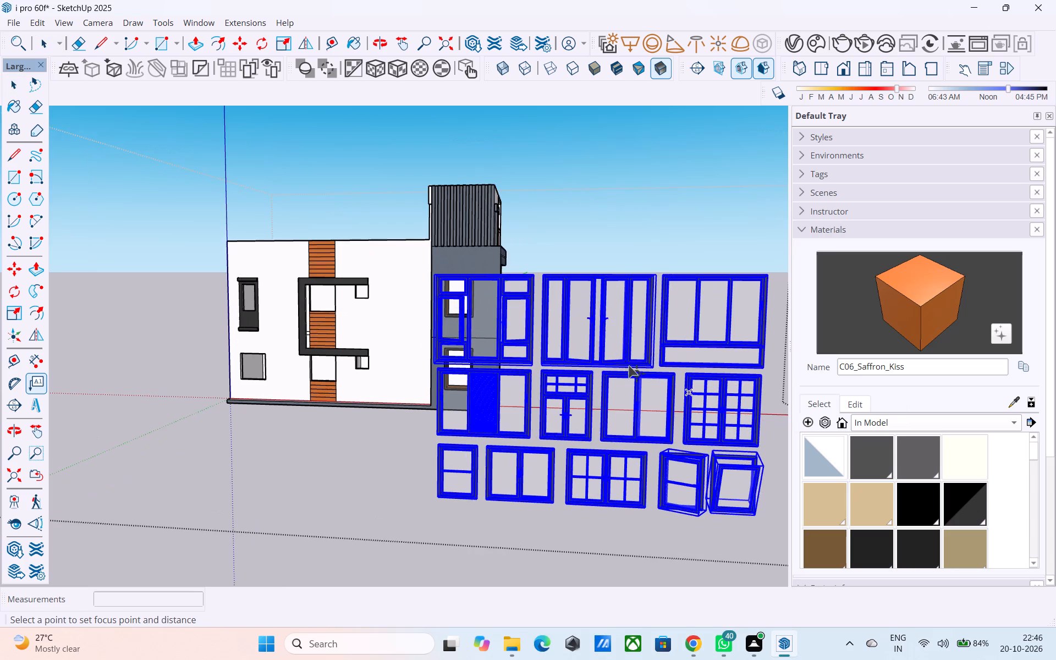
{"action": "scroll", "coordinate": [515, 476], "scroll_direction": "up", "scroll_amount": 4}
{"action": "key", "text": "space"}
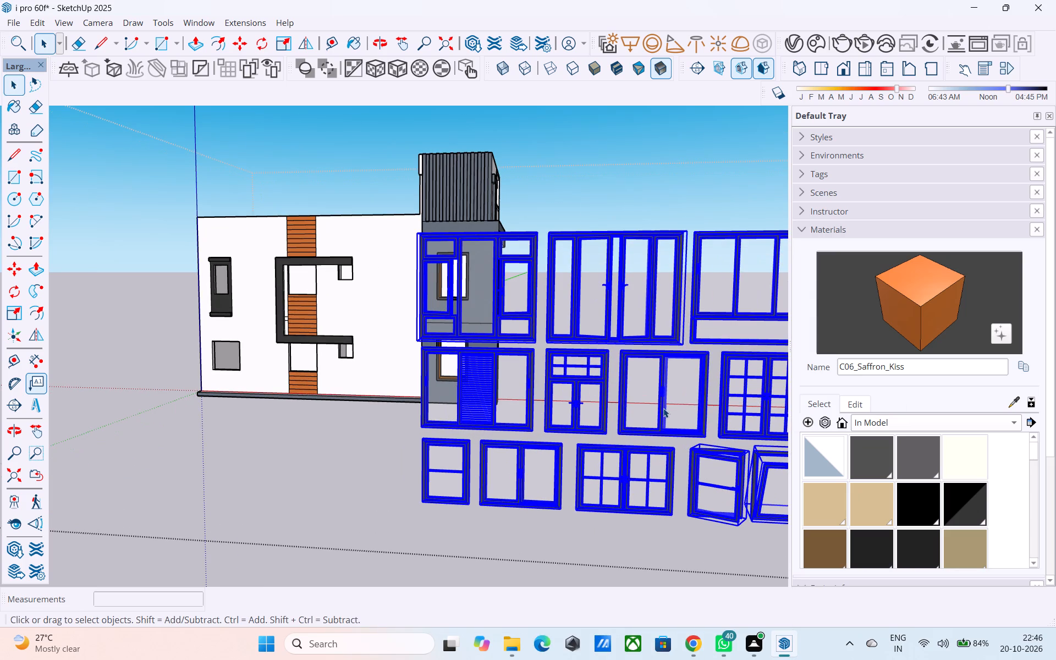
{"action": "left_click", "coordinate": [664, 408]}
{"action": "right_click", "coordinate": [664, 408]}
{"action": "left_click", "coordinate": [664, 410]}
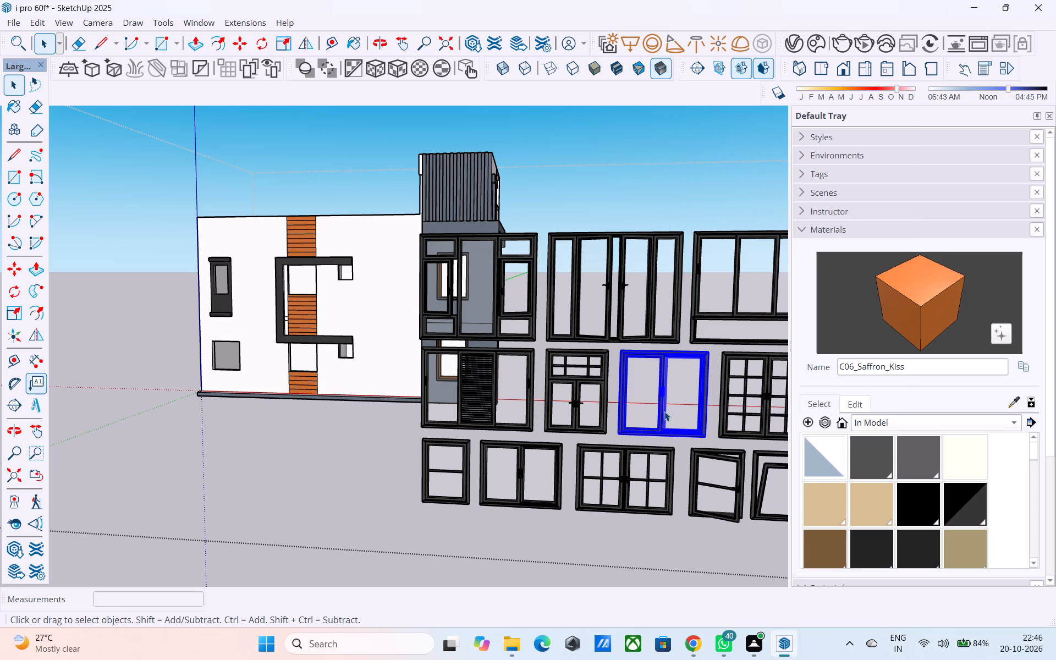
{"action": "key", "text": "m"}
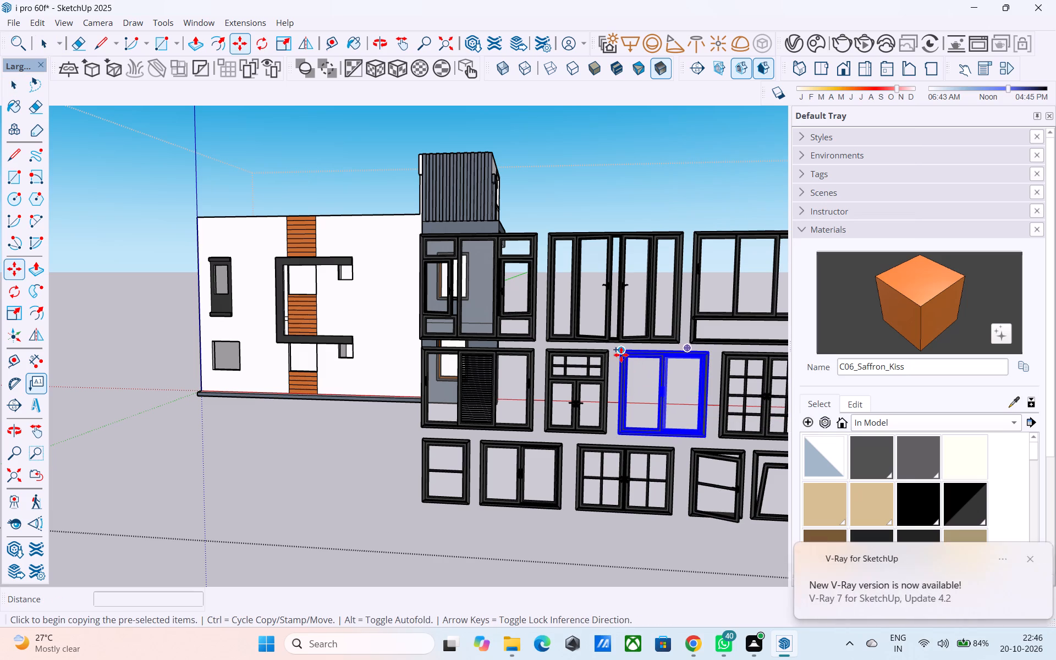
{"action": "left_click", "coordinate": [621, 354]}
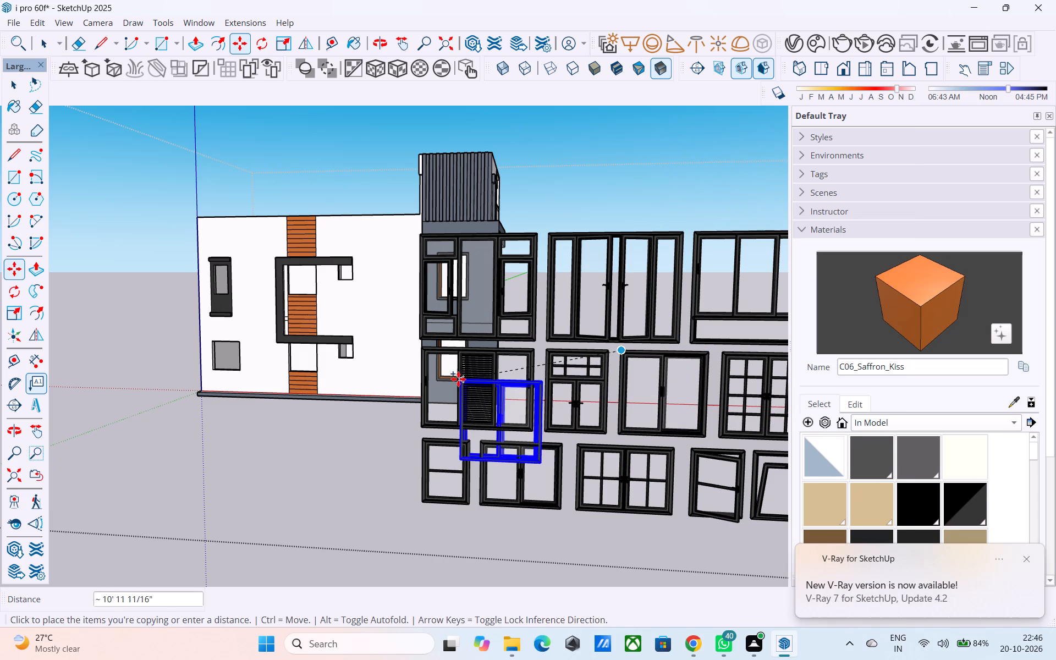
{"action": "middle_click_drag", "start_coordinate": [457, 379], "coordinate": [521, 411]}
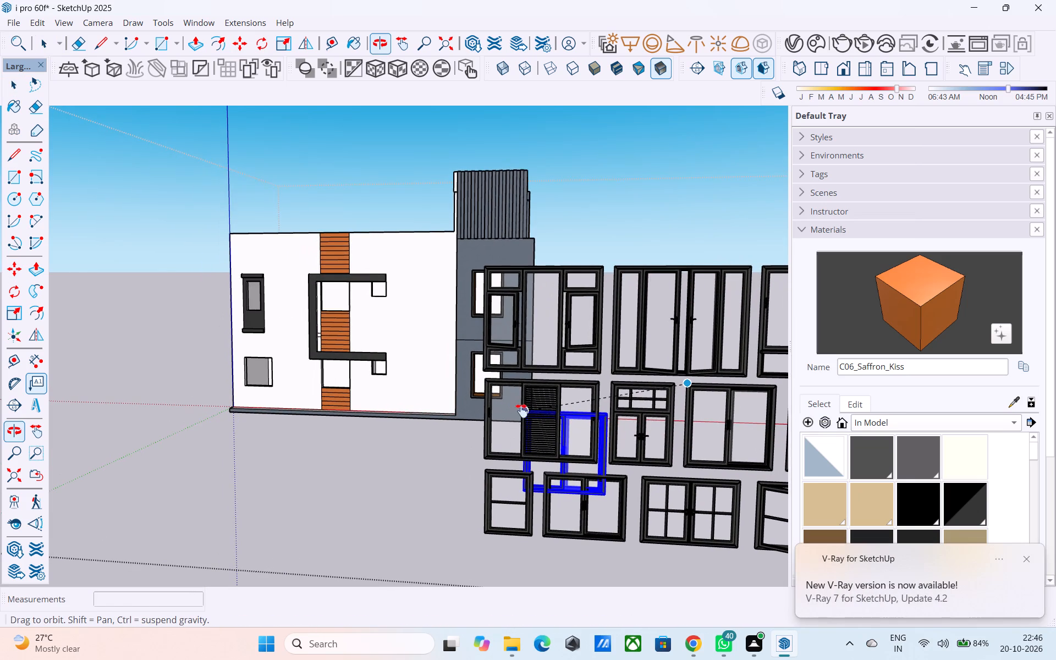
{"action": "middle_click_drag", "start_coordinate": [521, 411], "coordinate": [521, 410]}
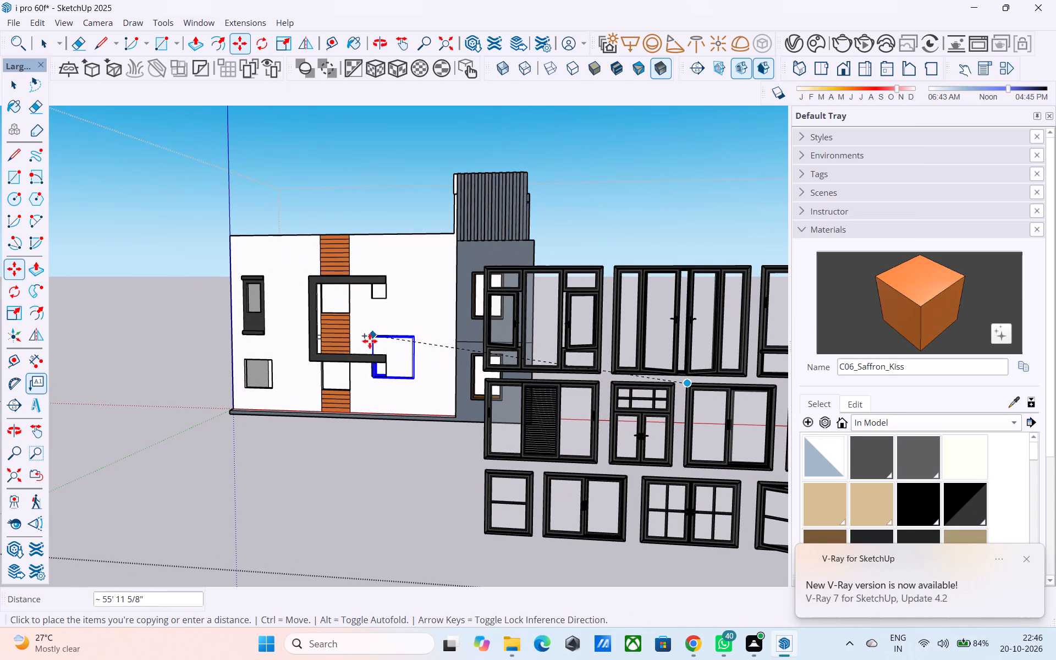
{"action": "middle_click_drag", "start_coordinate": [279, 362], "coordinate": [417, 380]}
{"action": "scroll", "coordinate": [417, 380], "scroll_direction": "up", "scroll_amount": 12}
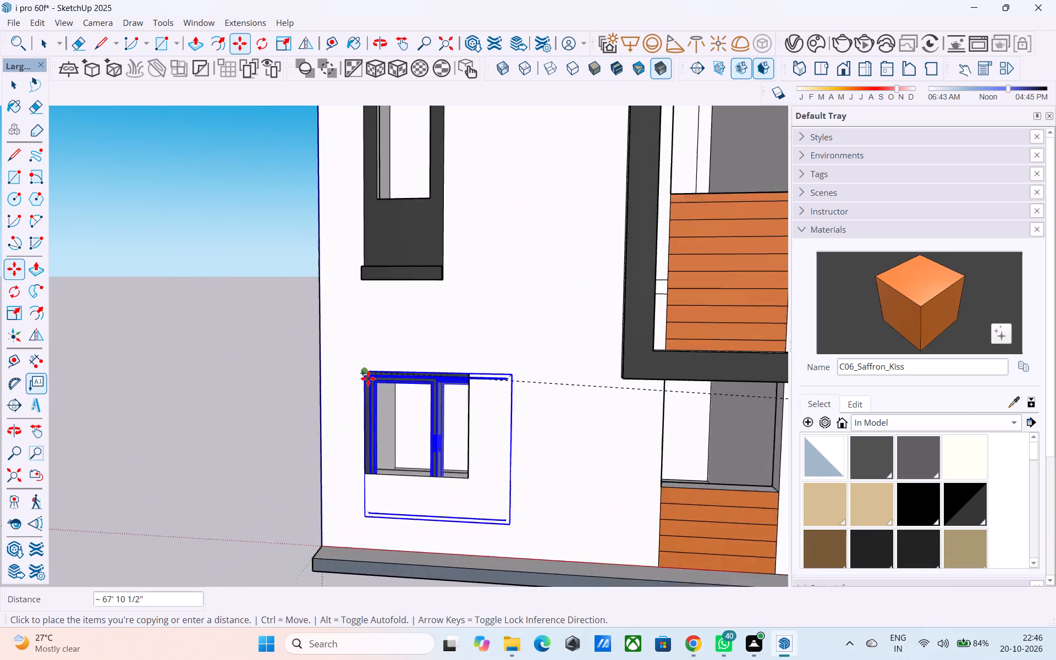
{"action": "scroll", "coordinate": [368, 378], "scroll_direction": "up", "scroll_amount": 4}
{"action": "scroll", "coordinate": [368, 378], "scroll_direction": "down", "scroll_amount": 18}
{"action": "left_click", "coordinate": [358, 447]}
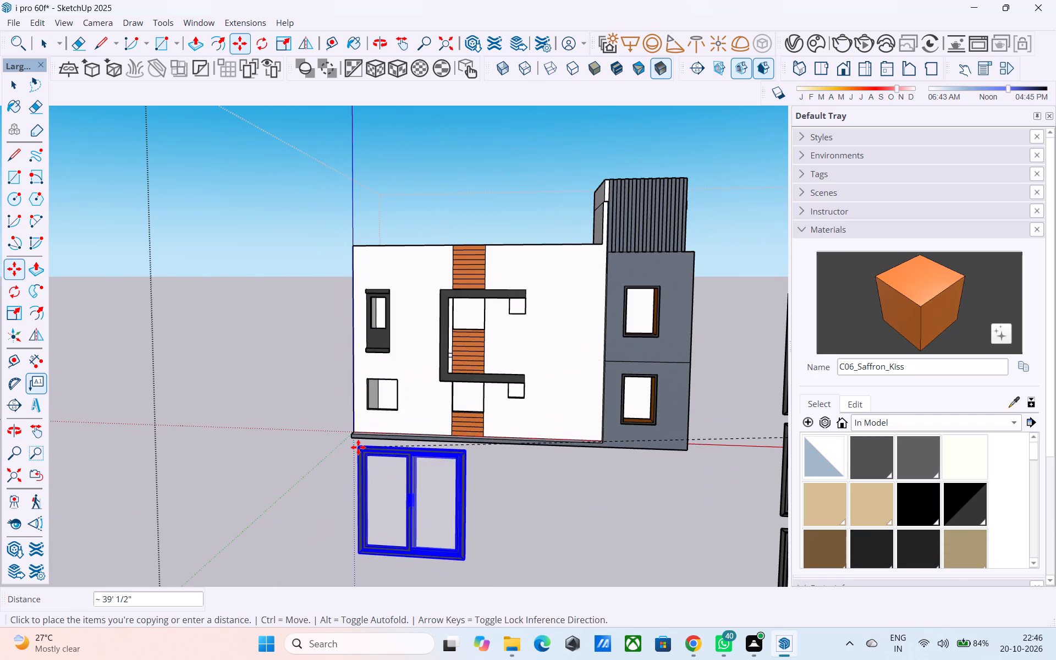
Delete the entire original window collection, keeping only the copied two-pane window.
{"action": "scroll", "coordinate": [360, 426], "scroll_direction": "down", "scroll_amount": 11}
{"action": "middle_click_drag", "start_coordinate": [391, 420], "coordinate": [532, 443]}
{"action": "scroll", "coordinate": [547, 442], "scroll_direction": "up", "scroll_amount": 4}
{"action": "key", "text": "space"}
{"action": "left_click_drag", "start_coordinate": [585, 460], "coordinate": [529, 383]}
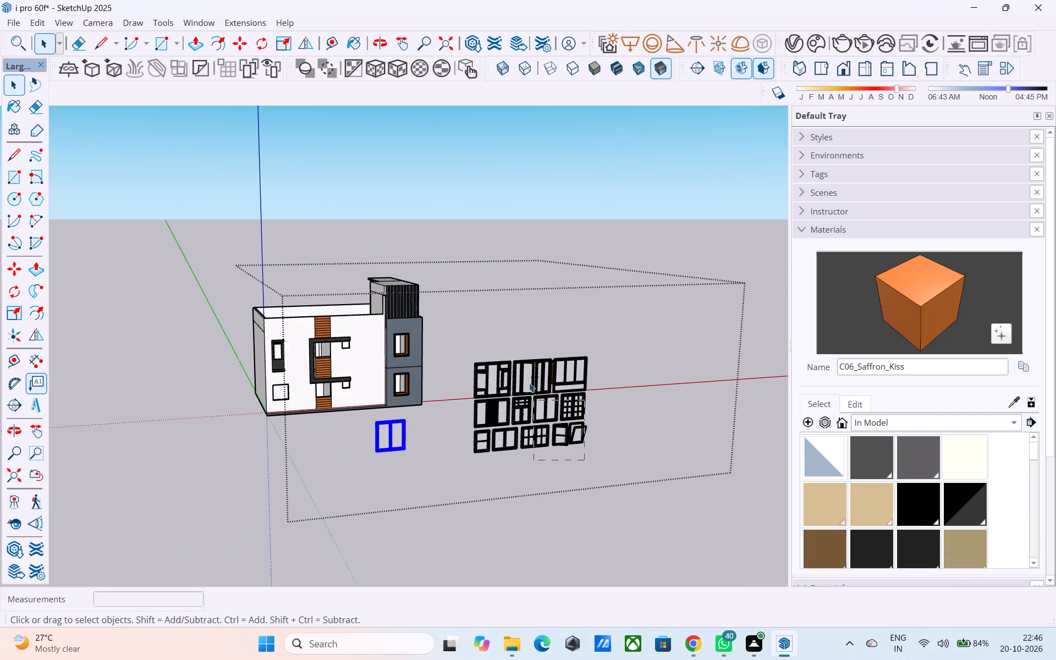
{"action": "left_click_drag", "start_coordinate": [529, 383], "coordinate": [469, 333]}
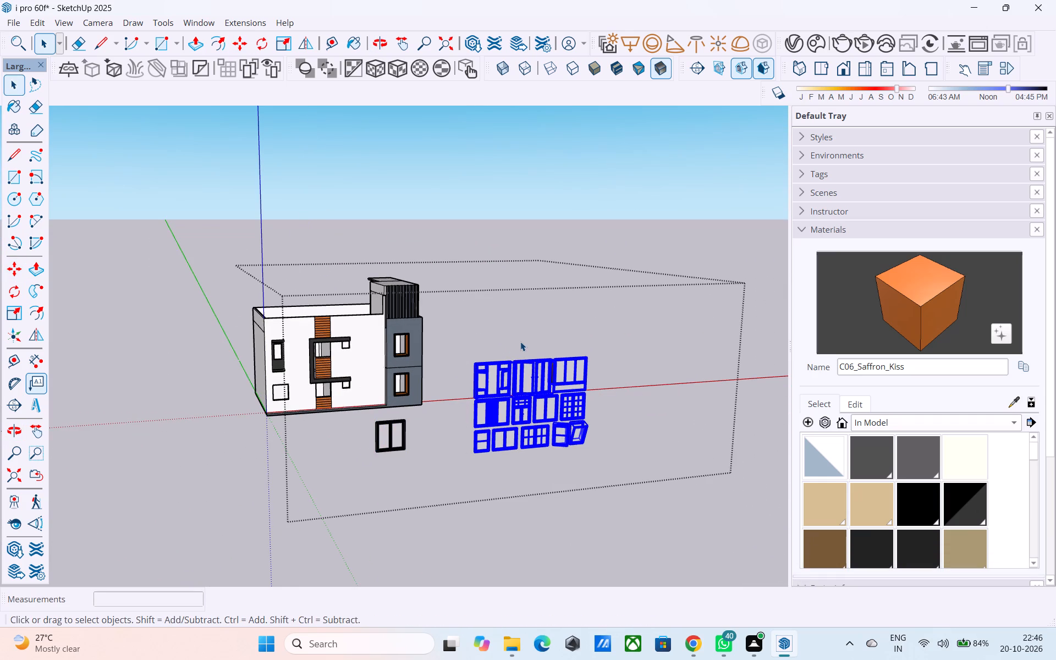
{"action": "key", "text": "Delete"}
Scale the two-pane window in front of the house down uniformly to about 0.46 of its size.
{"action": "scroll", "coordinate": [394, 460], "scroll_direction": "up", "scroll_amount": 14}
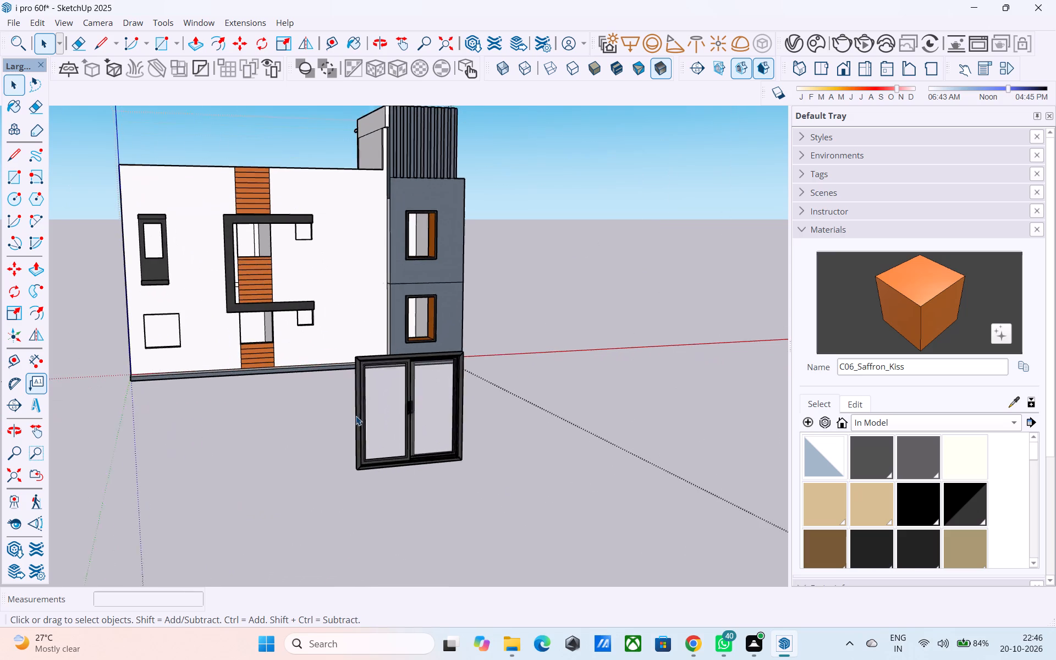
{"action": "middle_click_drag", "start_coordinate": [356, 416], "coordinate": [384, 447], "text": "shift"}
{"action": "left_click", "coordinate": [384, 446]}
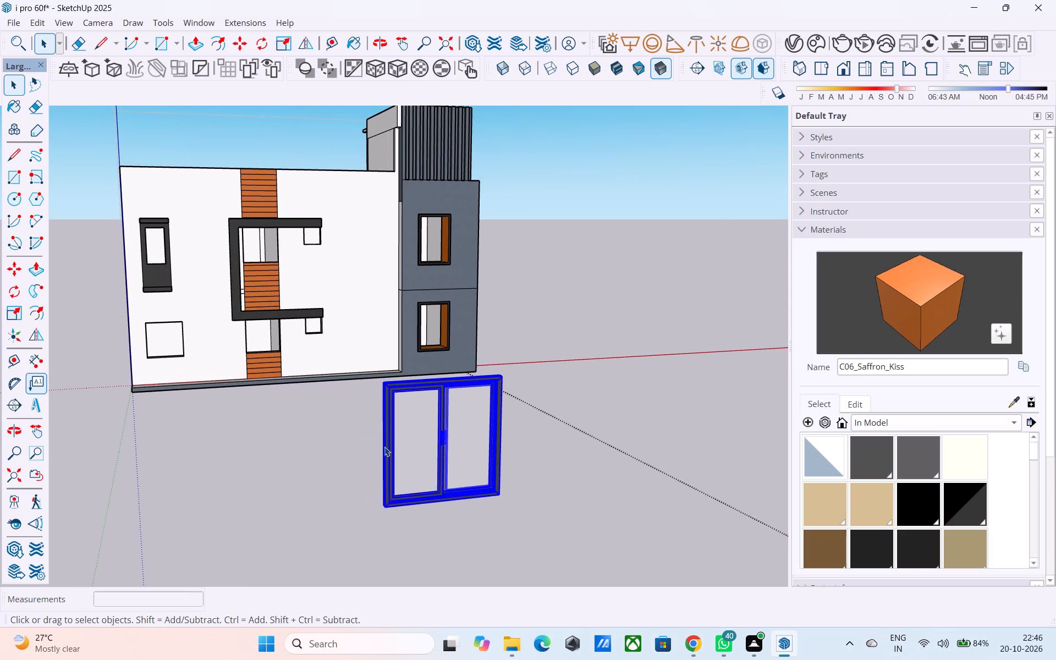
{"action": "key", "text": "m"}
{"action": "scroll", "coordinate": [383, 392], "scroll_direction": "up", "scroll_amount": 4}
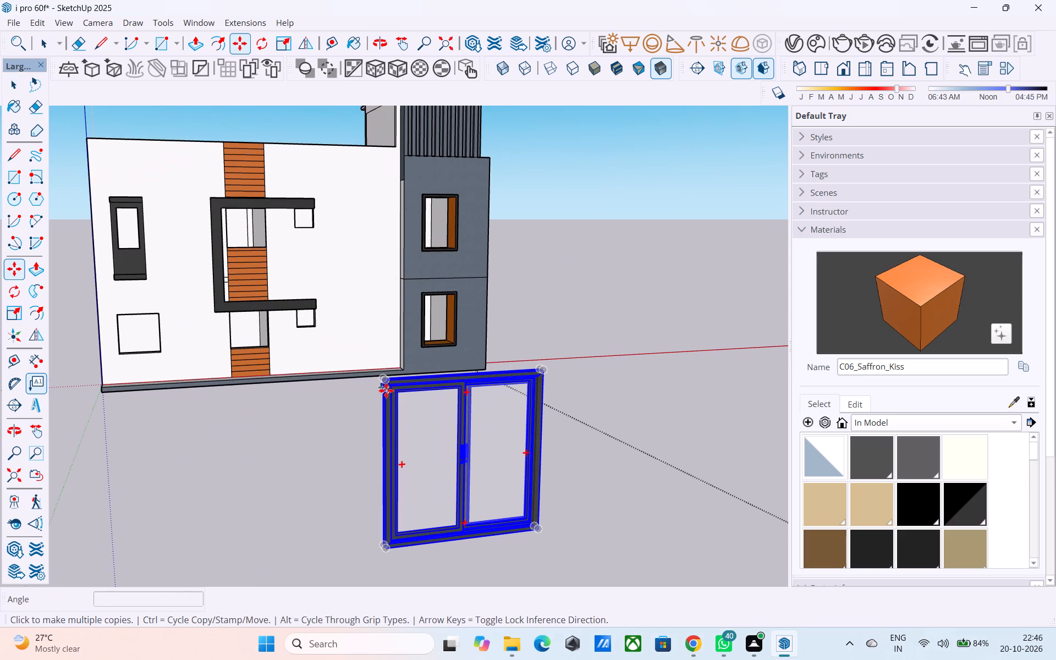
{"action": "key", "text": "s"}
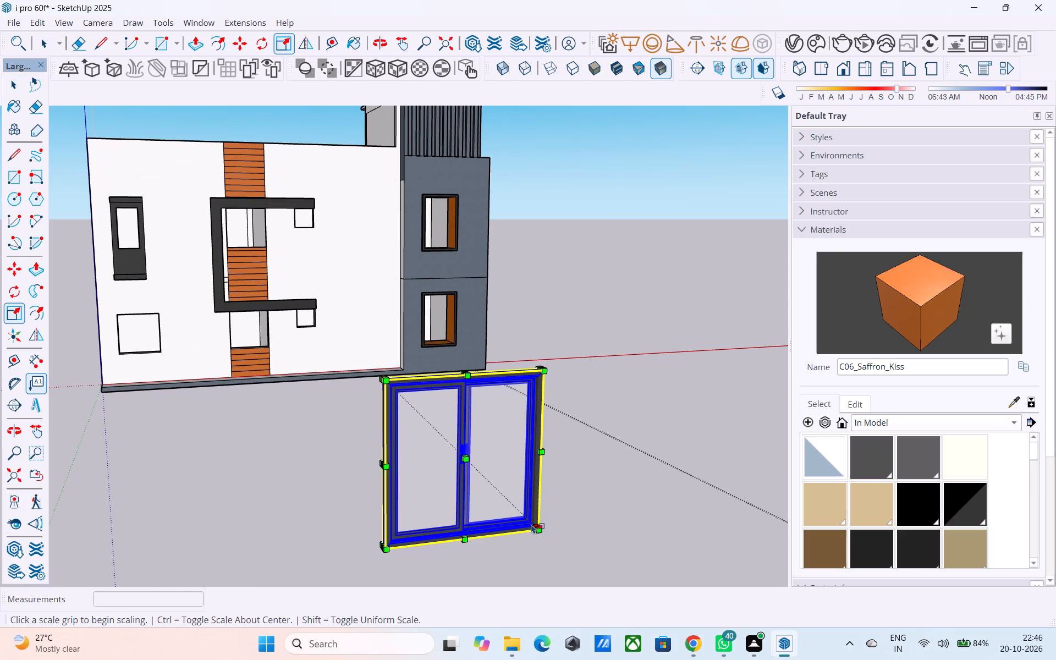
{"action": "left_click_drag", "start_coordinate": [537, 527], "coordinate": [473, 444]}
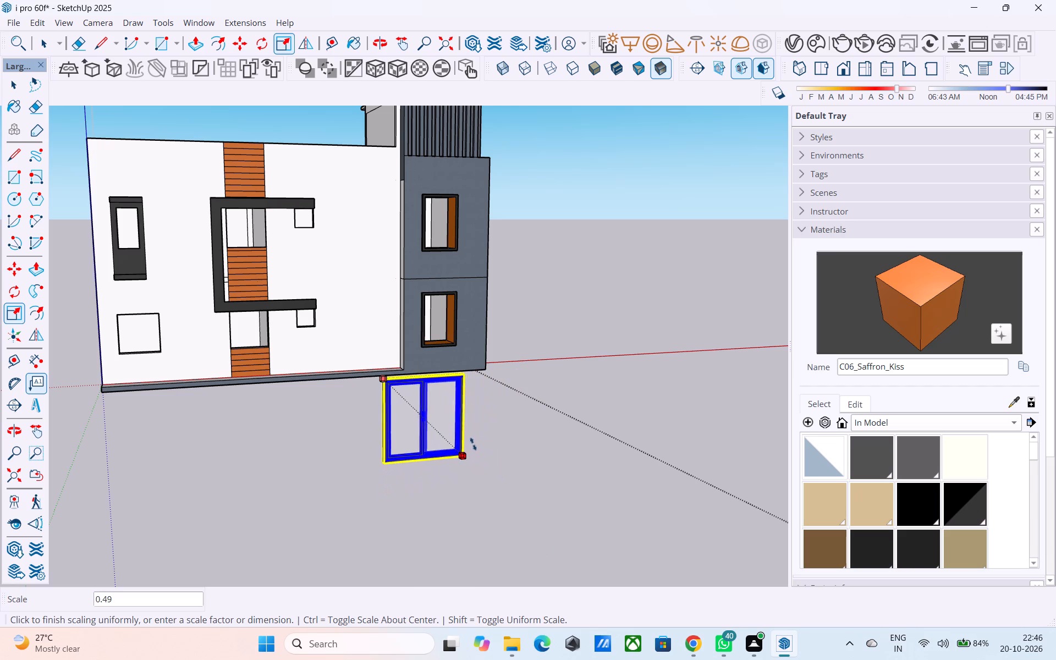
{"action": "left_click_drag", "start_coordinate": [473, 444], "coordinate": [469, 441]}
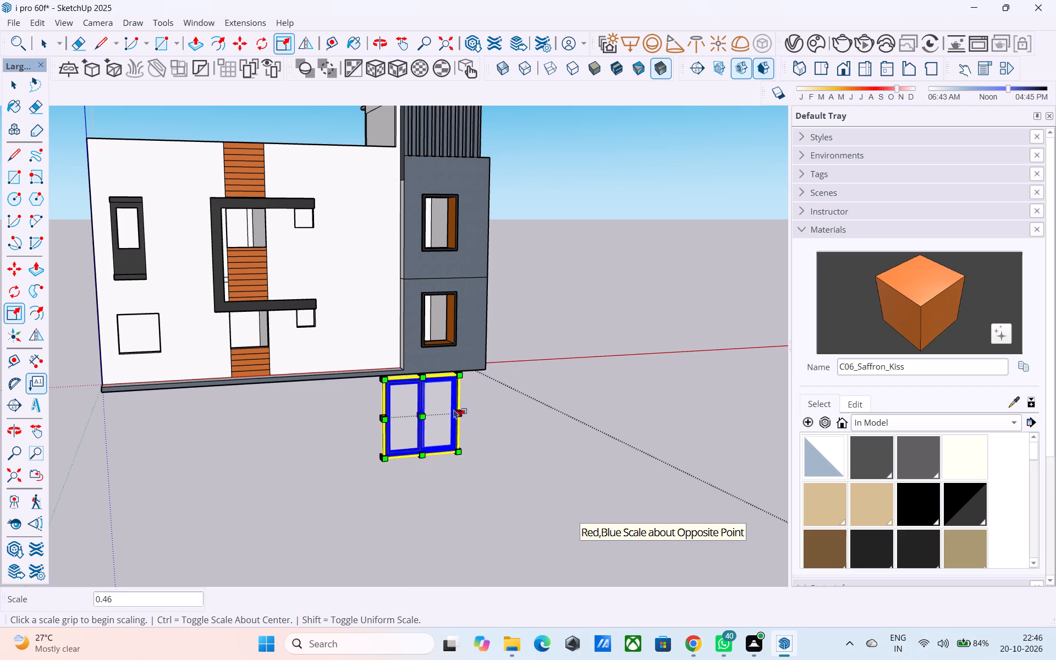
Copy the scaled window by its upper-left frame corner onto the upper-left corner of the white wall's ground-floor square opening.
{"action": "middle_click_drag", "start_coordinate": [446, 407], "coordinate": [422, 402]}
{"action": "key", "text": "m"}
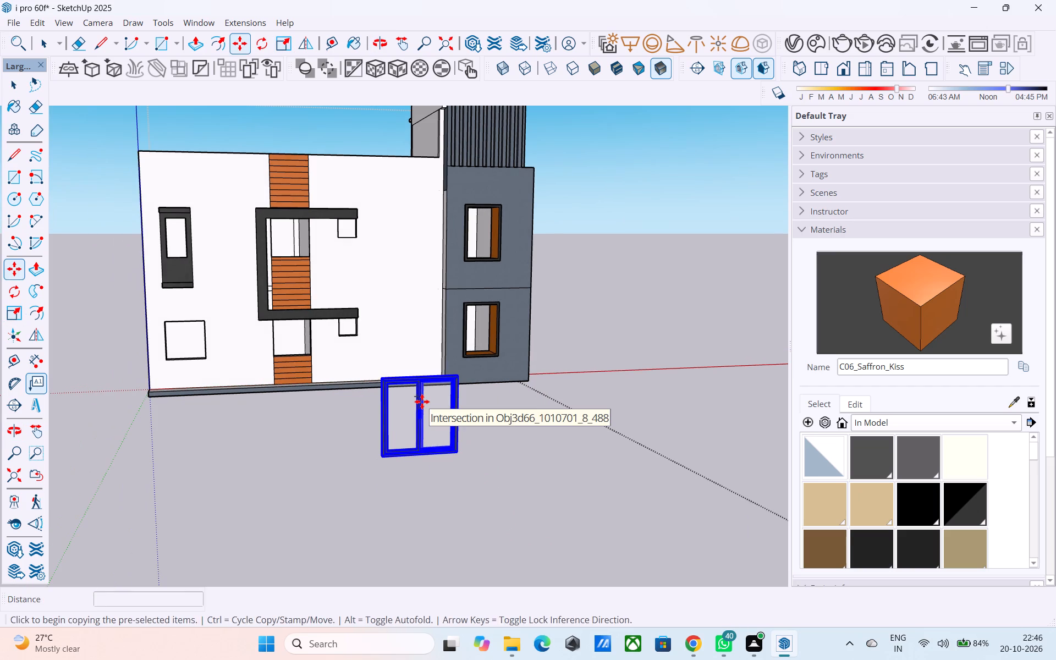
{"action": "scroll", "coordinate": [373, 387], "scroll_direction": "up", "scroll_amount": 5}
{"action": "scroll", "coordinate": [391, 383], "scroll_direction": "down", "scroll_amount": 2}
{"action": "middle_click_drag", "start_coordinate": [421, 400], "coordinate": [428, 421]}
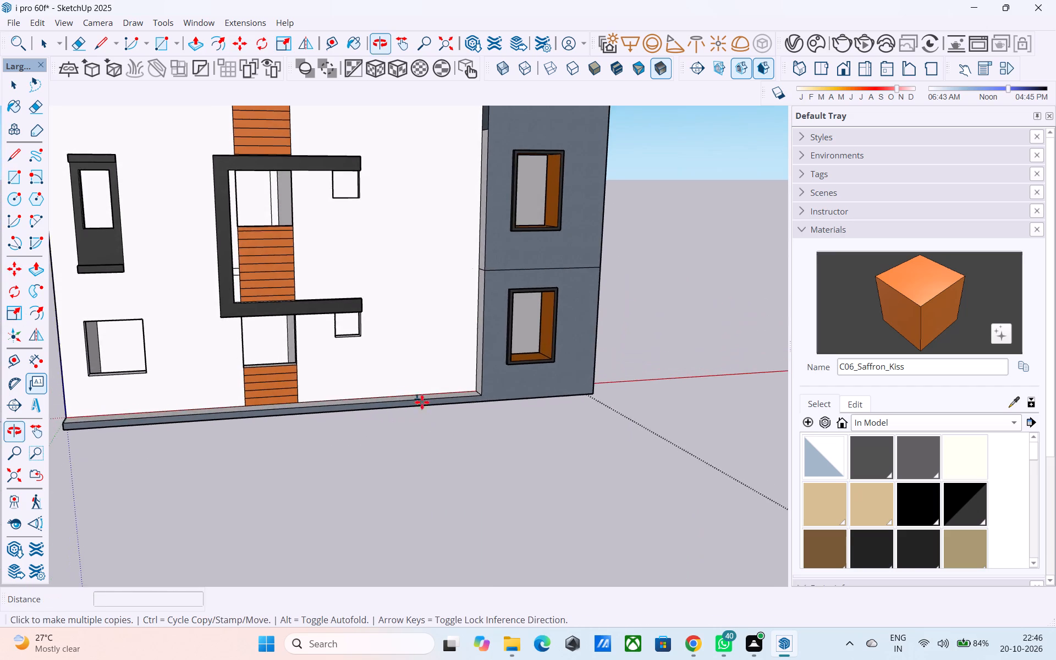
{"action": "scroll", "coordinate": [416, 388], "scroll_direction": "down", "scroll_amount": 4}
{"action": "scroll", "coordinate": [518, 559], "scroll_direction": "up", "scroll_amount": 15}
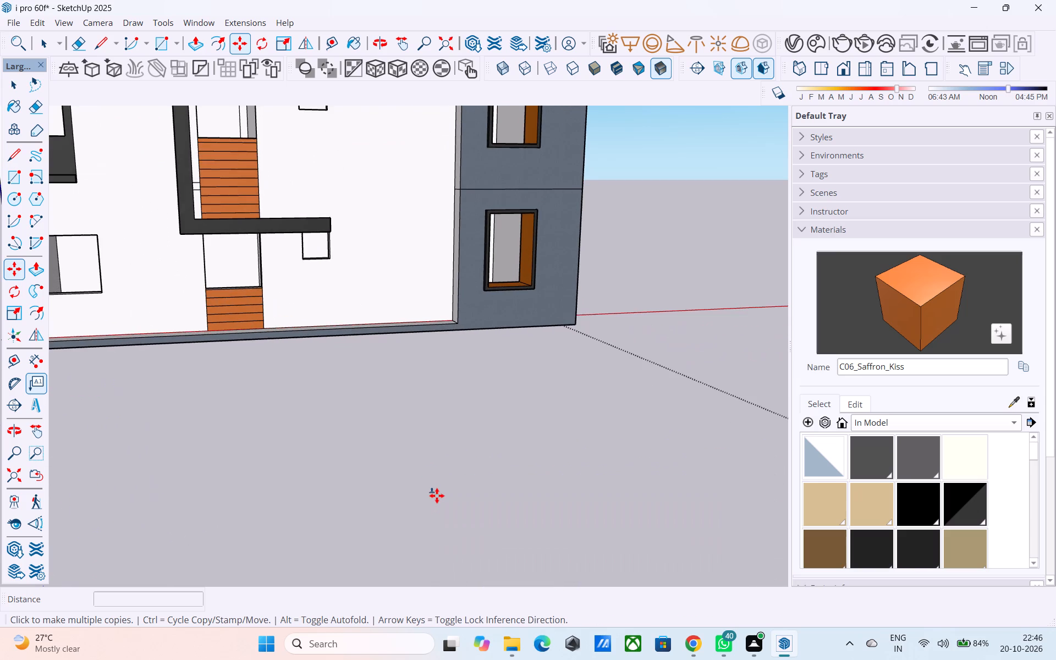
{"action": "scroll", "coordinate": [437, 496], "scroll_direction": "down", "scroll_amount": 1}
{"action": "left_click", "coordinate": [527, 438]}
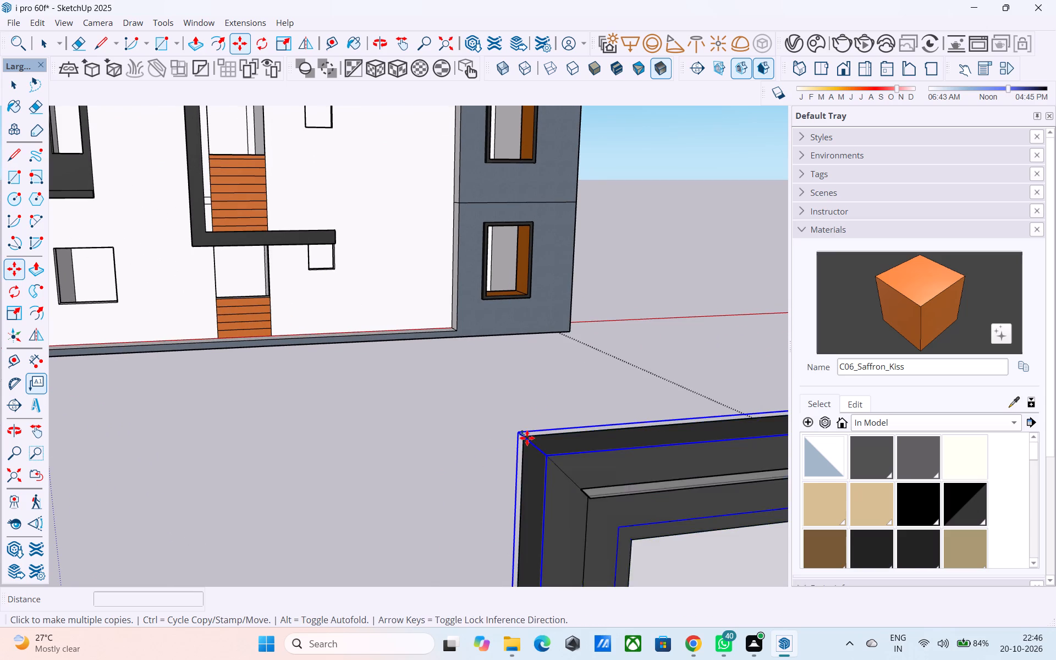
{"action": "scroll", "coordinate": [572, 349], "scroll_direction": "down", "scroll_amount": 12}
{"action": "middle_click_drag", "start_coordinate": [363, 386], "coordinate": [473, 453]}
{"action": "scroll", "coordinate": [388, 390], "scroll_direction": "up", "scroll_amount": 10}
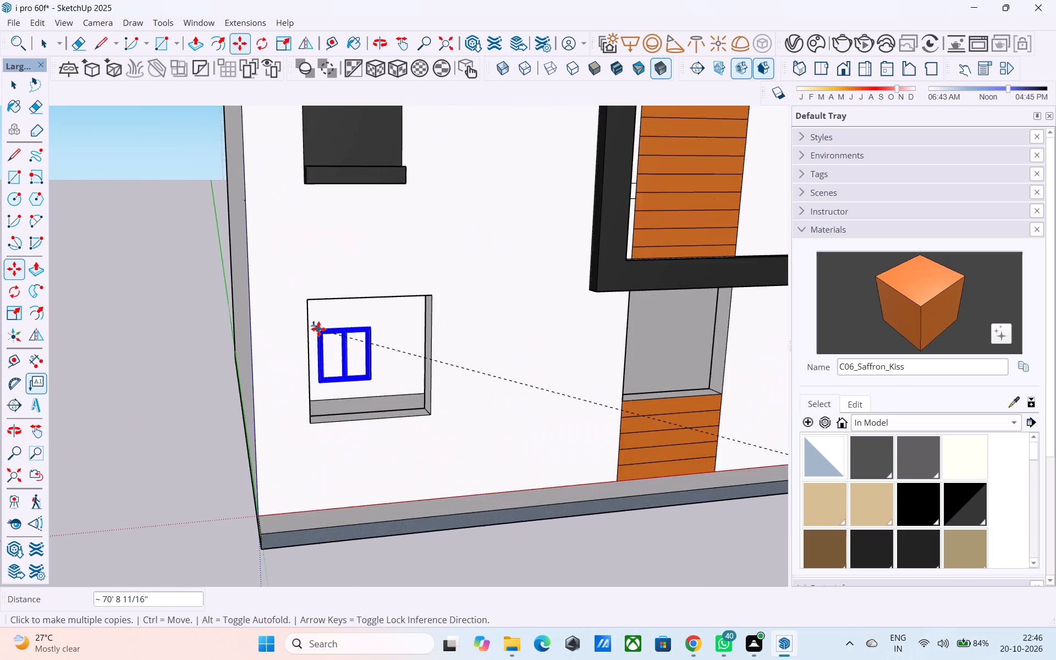
{"action": "scroll", "coordinate": [318, 329], "scroll_direction": "up", "scroll_amount": 2}
{"action": "left_click", "coordinate": [306, 289]}
Place another window copy at the upper-left corner of the small opening beneath the dark frame's upper arm.
{"action": "scroll", "coordinate": [304, 296], "scroll_direction": "down", "scroll_amount": 6}
{"action": "middle_click_drag", "start_coordinate": [463, 299], "coordinate": [178, 480], "text": "shift"}
{"action": "middle_click_drag", "start_coordinate": [419, 294], "coordinate": [243, 442]}
{"action": "middle_click_drag", "start_coordinate": [301, 375], "coordinate": [296, 351]}
{"action": "scroll", "coordinate": [354, 303], "scroll_direction": "up", "scroll_amount": 3}
{"action": "middle_click_drag", "start_coordinate": [376, 337], "coordinate": [373, 343], "text": "shift"}
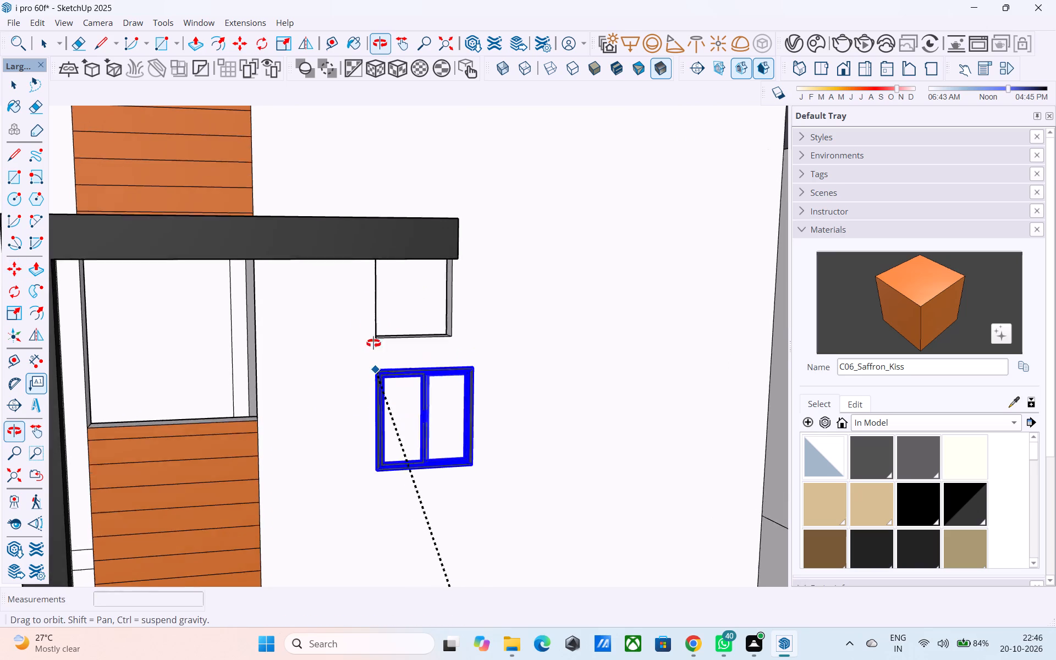
{"action": "middle_click_drag", "start_coordinate": [373, 343], "coordinate": [384, 288], "text": "shift"}
{"action": "scroll", "coordinate": [386, 285], "scroll_direction": "up", "scroll_amount": 5}
{"action": "left_click", "coordinate": [364, 233]}
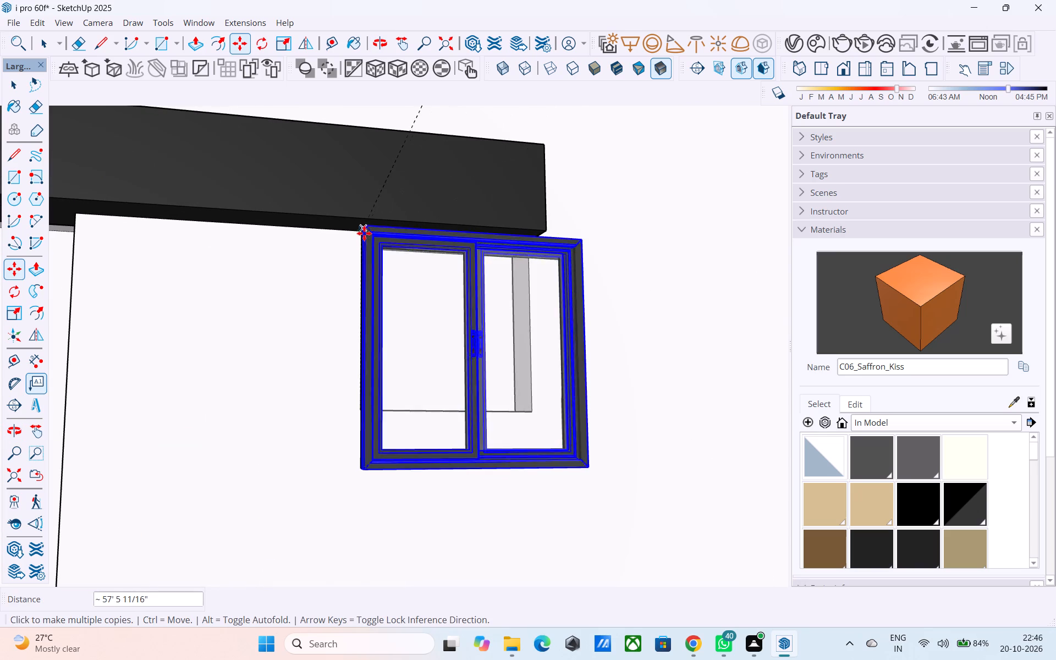
Place another window copy at the upper-left corner of the upper-floor opening within the orange slatted strip.
{"action": "scroll", "coordinate": [413, 244], "scroll_direction": "down", "scroll_amount": 7}
{"action": "scroll", "coordinate": [483, 280], "scroll_direction": "down", "scroll_amount": 2}
{"action": "middle_click_drag", "start_coordinate": [353, 302], "coordinate": [475, 319]}
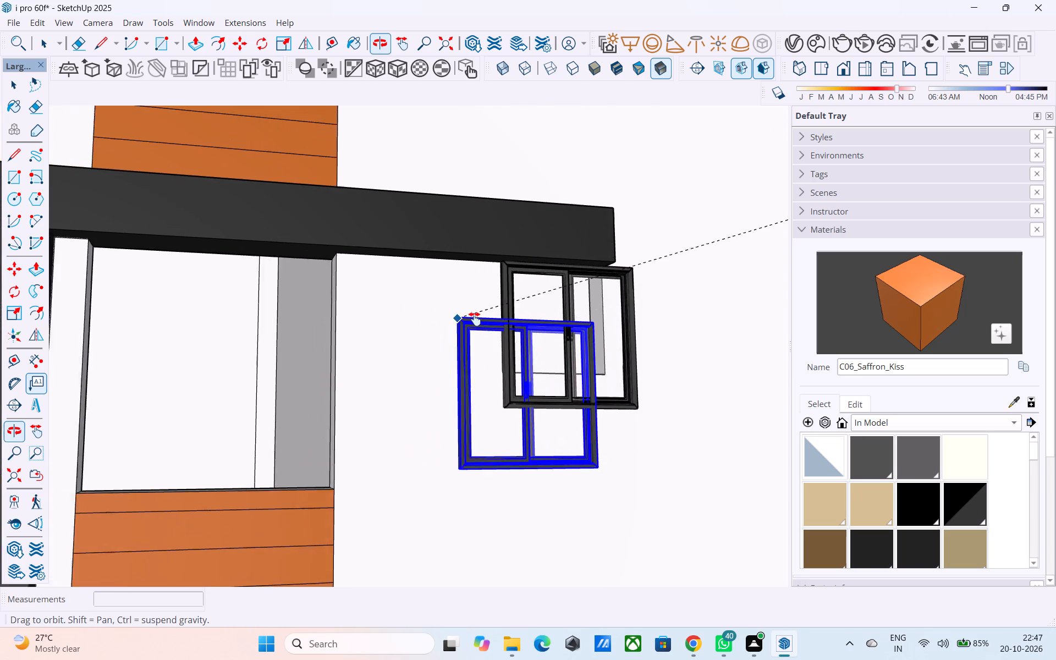
{"action": "middle_click_drag", "start_coordinate": [475, 319], "coordinate": [601, 316]}
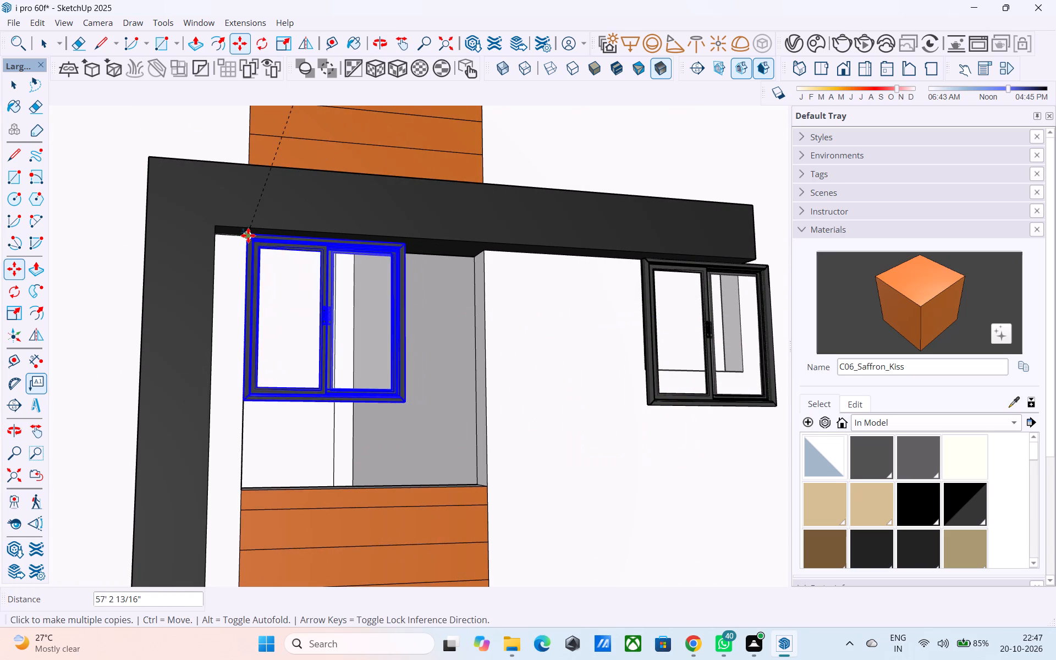
{"action": "left_click", "coordinate": [248, 235]}
Place another window copy at the upper-left corner of the ground-floor opening in the orange strip, beneath the dark frame.
{"action": "scroll", "coordinate": [276, 202], "scroll_direction": "down", "scroll_amount": 14}
{"action": "middle_click_drag", "start_coordinate": [342, 321], "coordinate": [345, 230], "text": "shift"}
{"action": "scroll", "coordinate": [303, 364], "scroll_direction": "up", "scroll_amount": 3}
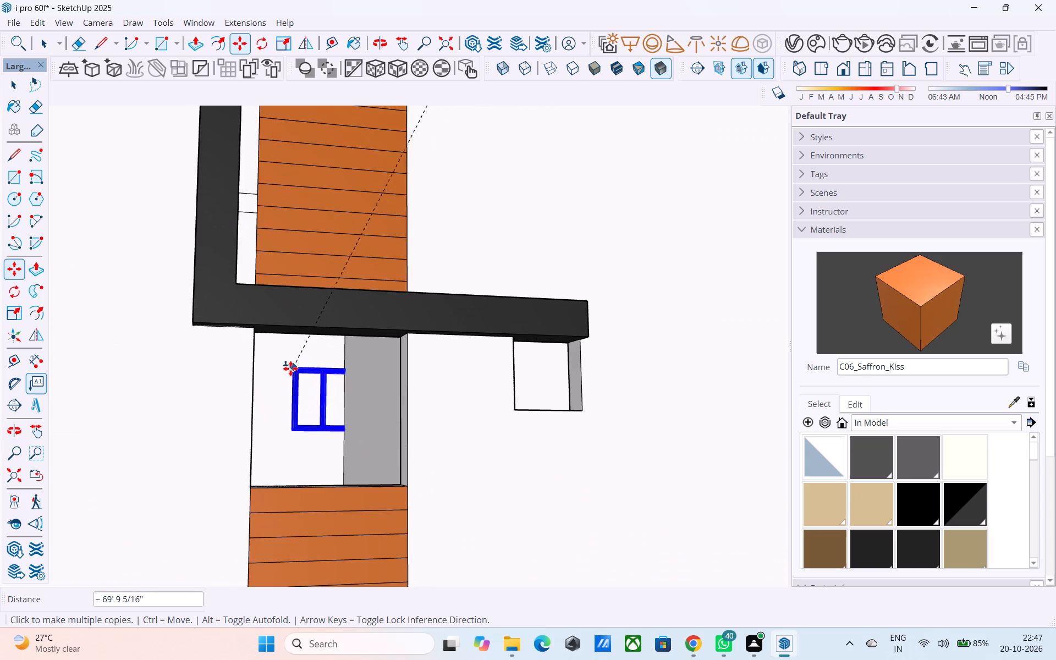
{"action": "scroll", "coordinate": [290, 369], "scroll_direction": "up", "scroll_amount": 4}
{"action": "scroll", "coordinate": [239, 309], "scroll_direction": "up", "scroll_amount": 2}
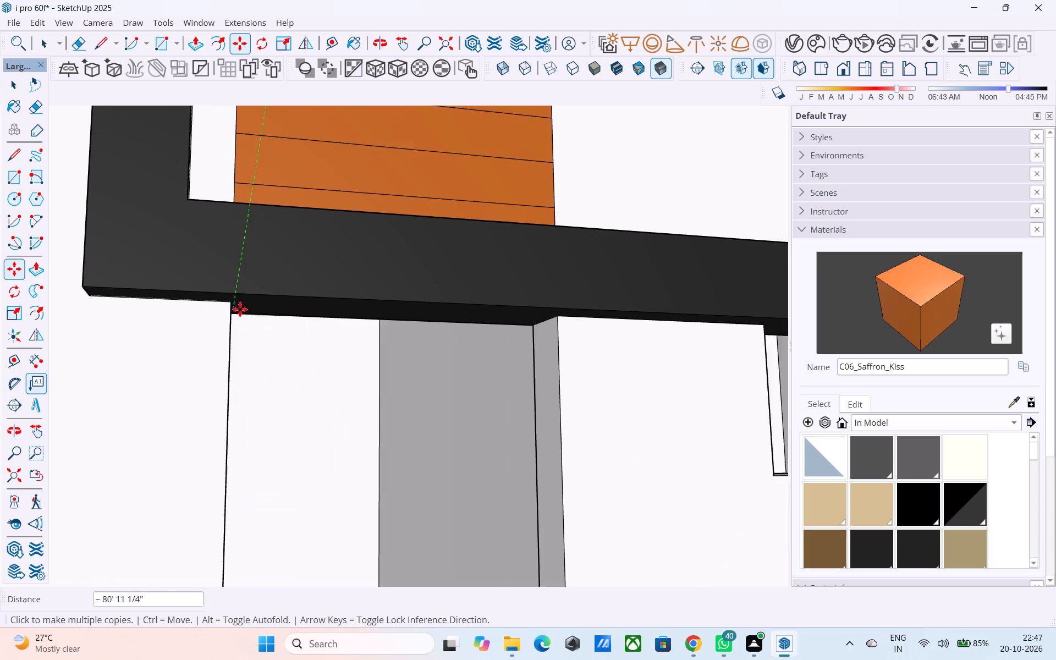
{"action": "scroll", "coordinate": [240, 309], "scroll_direction": "up", "scroll_amount": 8}
{"action": "left_click", "coordinate": [212, 295]}
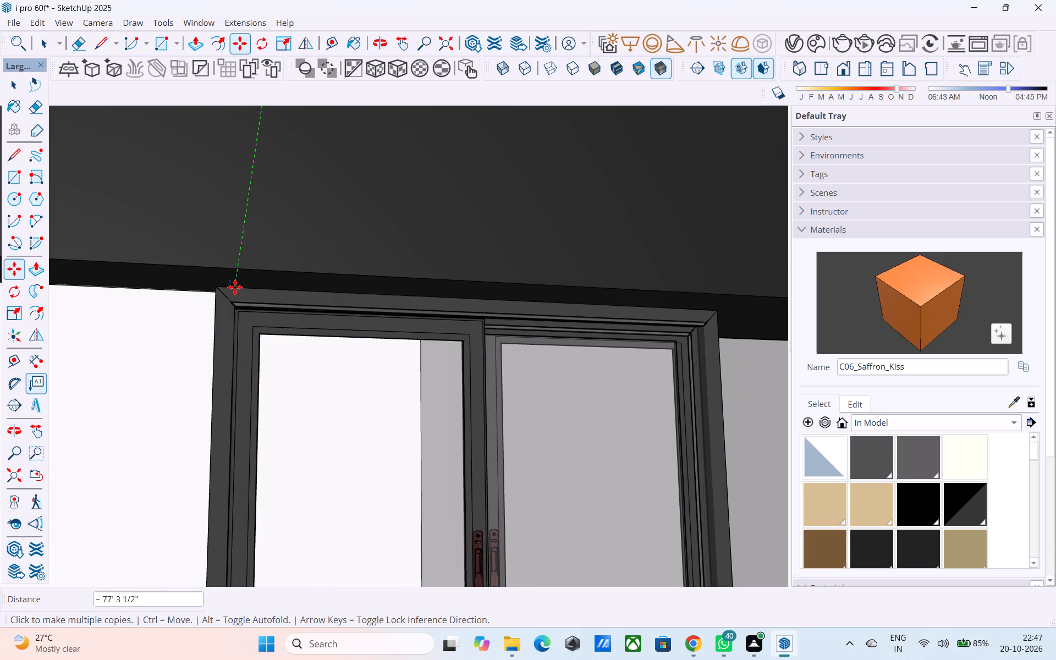
Place another window copy at the upper-left corner of the small opening beneath the dark frame's lower arm.
{"action": "scroll", "coordinate": [243, 305], "scroll_direction": "down", "scroll_amount": 12}
{"action": "middle_click_drag", "start_coordinate": [396, 341], "coordinate": [235, 376], "text": "shift"}
{"action": "scroll", "coordinate": [242, 376], "scroll_direction": "down", "scroll_amount": 2}
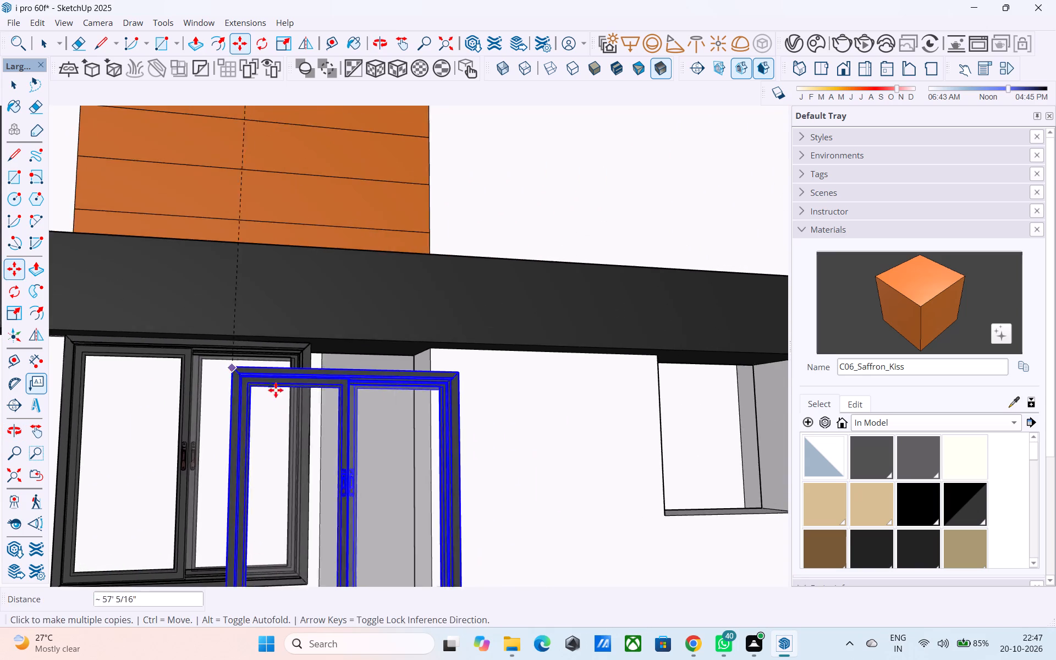
{"action": "scroll", "coordinate": [276, 390], "scroll_direction": "down", "scroll_amount": 2}
{"action": "middle_click_drag", "start_coordinate": [418, 403], "coordinate": [274, 377]}
{"action": "scroll", "coordinate": [434, 371], "scroll_direction": "up", "scroll_amount": 5}
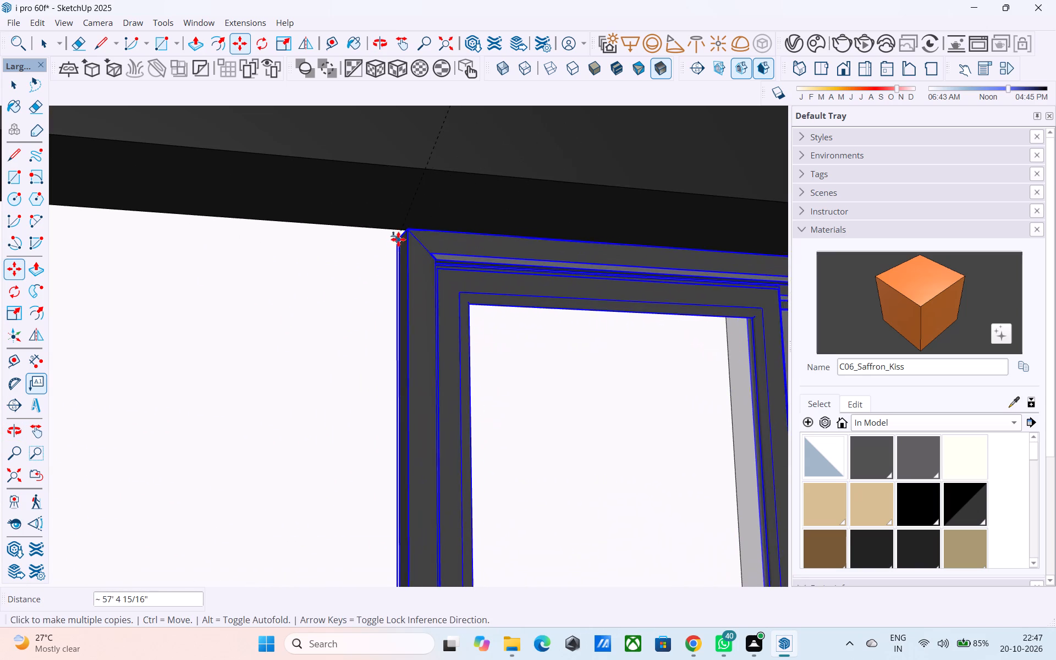
{"action": "left_click", "coordinate": [408, 233]}
Place another window copy at the upper-left corner of the upper-floor opening inside the white wall's dark surround.
{"action": "scroll", "coordinate": [404, 236], "scroll_direction": "down", "scroll_amount": 9}
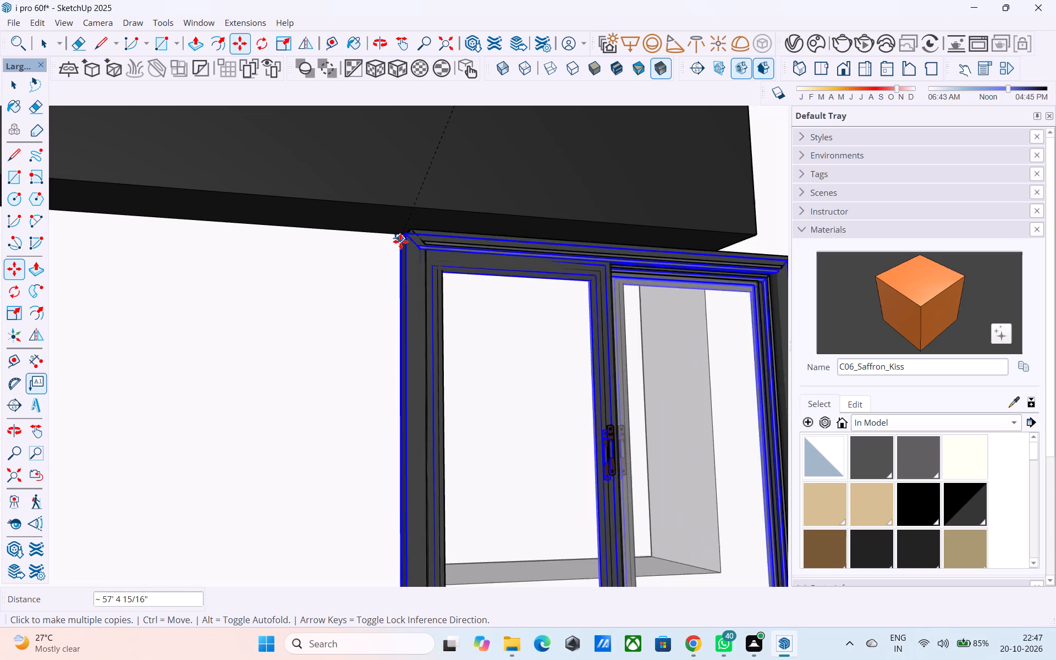
{"action": "scroll", "coordinate": [399, 243], "scroll_direction": "down", "scroll_amount": 10}
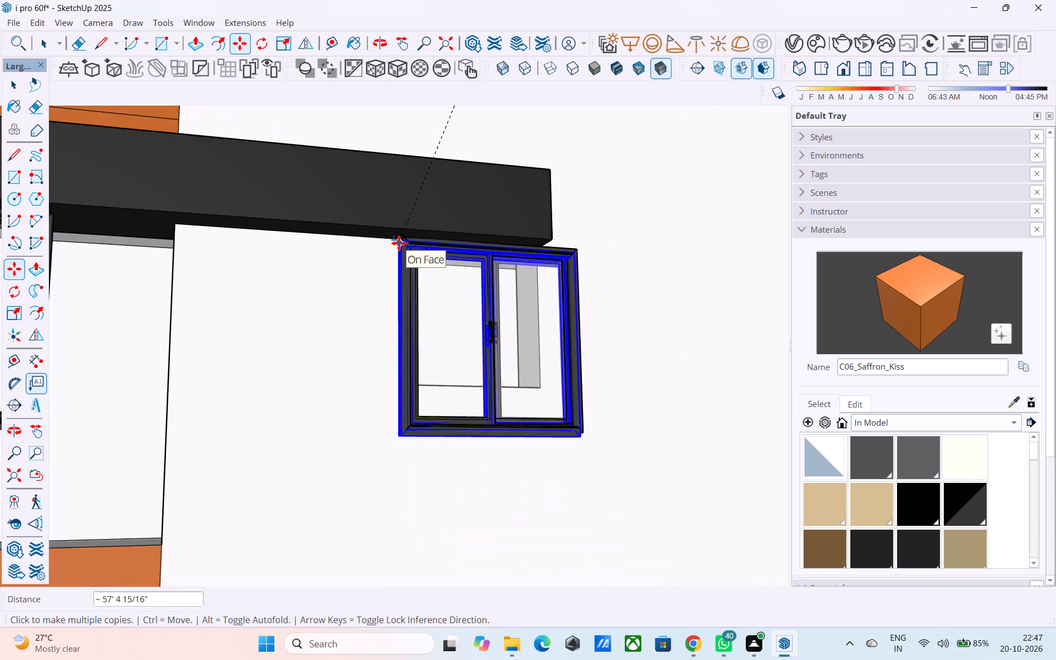
{"action": "scroll", "coordinate": [399, 243], "scroll_direction": "down", "scroll_amount": 20}
{"action": "scroll", "coordinate": [399, 243], "scroll_direction": "down", "scroll_amount": 3}
{"action": "middle_click_drag", "start_coordinate": [418, 321], "coordinate": [394, 420], "text": "shift"}
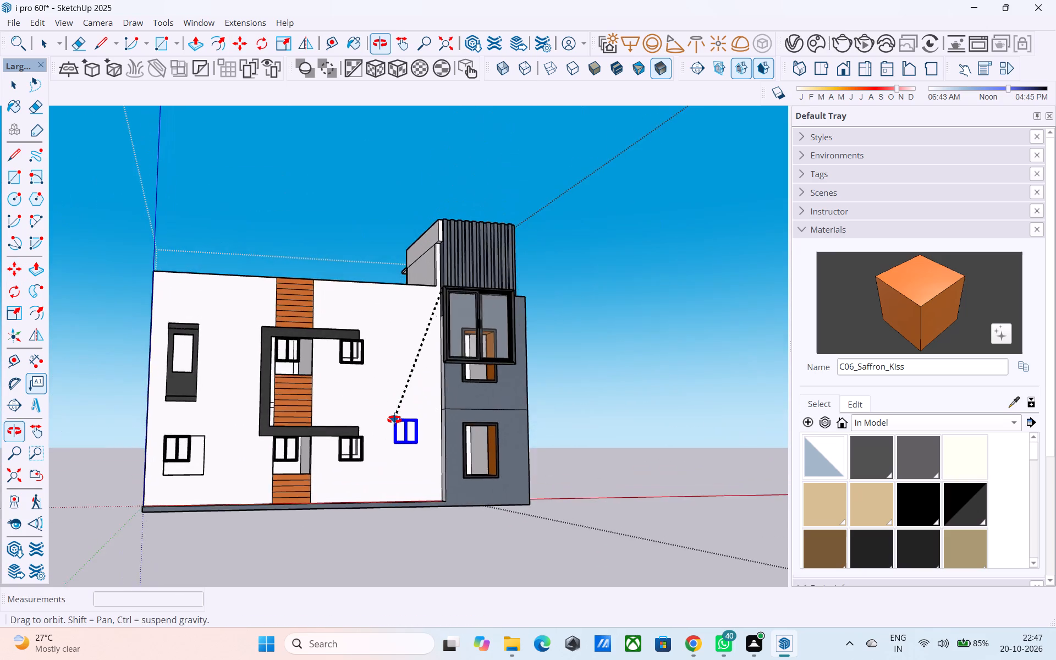
{"action": "middle_click_drag", "start_coordinate": [394, 420], "coordinate": [389, 432], "text": "shift"}
{"action": "scroll", "coordinate": [59, 351], "scroll_direction": "up", "scroll_amount": 13}
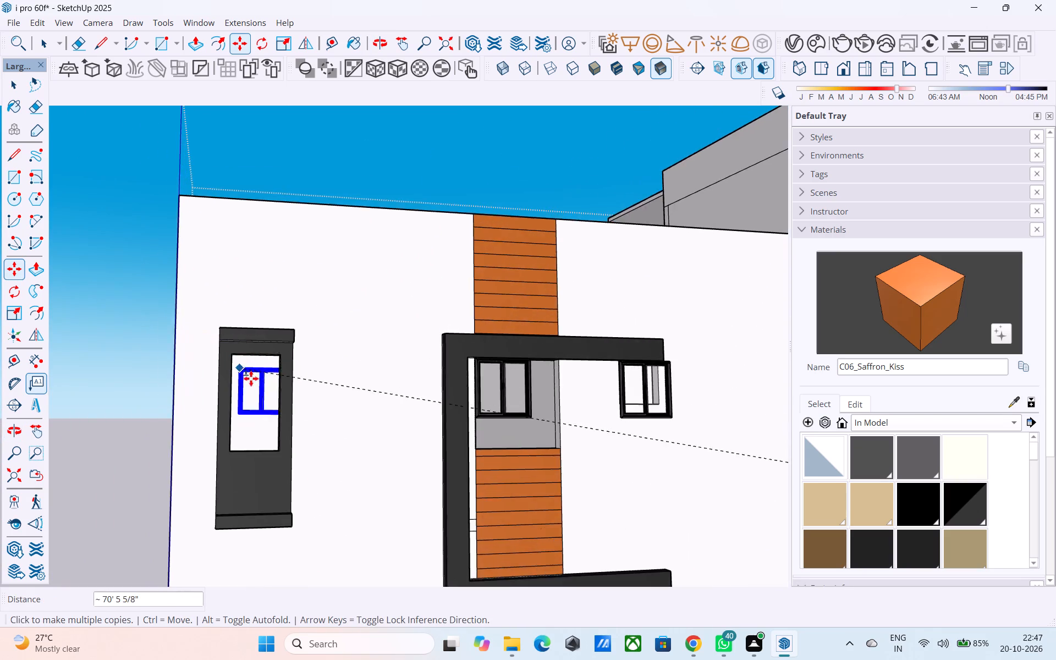
{"action": "scroll", "coordinate": [251, 378], "scroll_direction": "up", "scroll_amount": 4}
{"action": "left_click", "coordinate": [201, 310]}
Place another window copy at the upper-left corner of the grey block's upper framed opening.
{"action": "scroll", "coordinate": [207, 263], "scroll_direction": "down", "scroll_amount": 19}
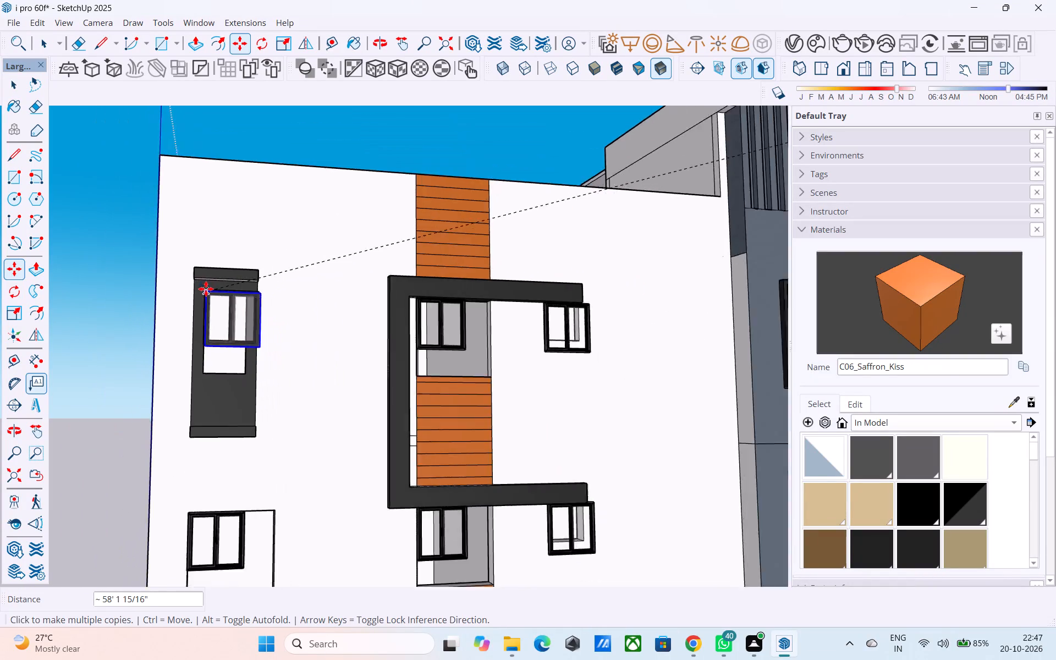
{"action": "scroll", "coordinate": [206, 289], "scroll_direction": "down", "scroll_amount": 2}
{"action": "middle_click_drag", "start_coordinate": [312, 308], "coordinate": [184, 339], "text": "shift"}
{"action": "middle_click_drag", "start_coordinate": [543, 344], "coordinate": [512, 354]}
{"action": "scroll", "coordinate": [509, 349], "scroll_direction": "up", "scroll_amount": 8}
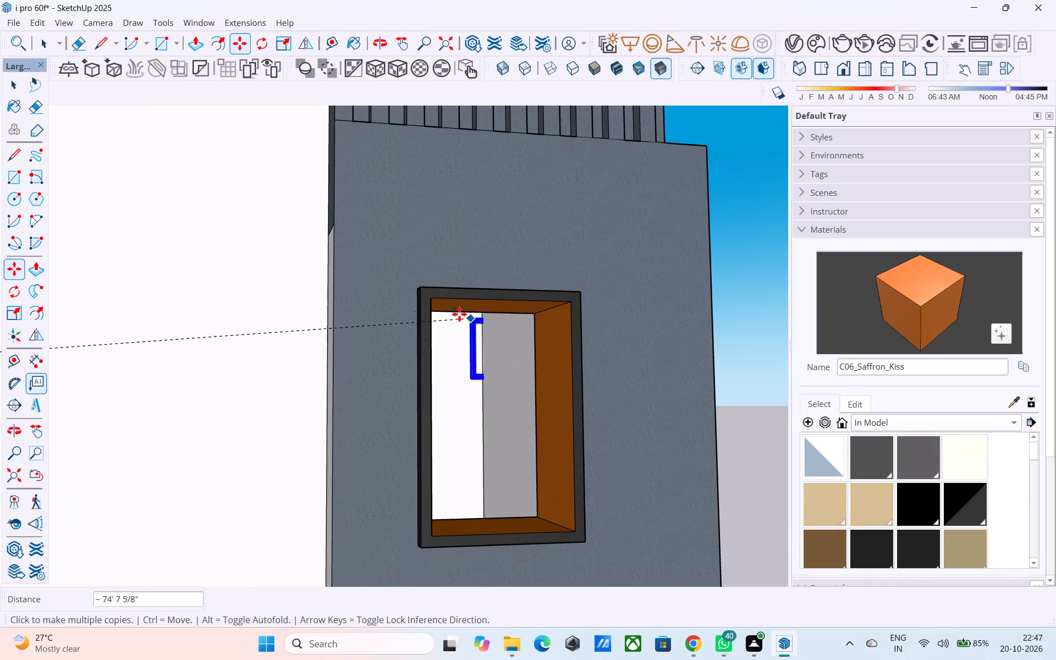
{"action": "scroll", "coordinate": [430, 297], "scroll_direction": "up", "scroll_amount": 7}
{"action": "left_click", "coordinate": [415, 278]}
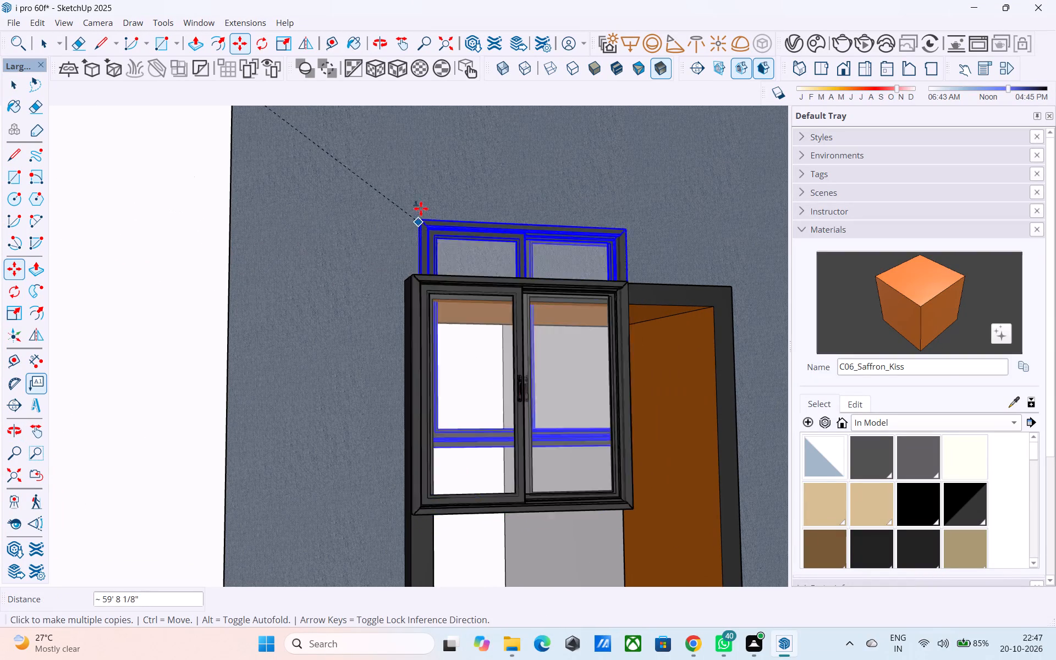
Place another window copy at the upper-left corner of the grey block's lower framed opening.
{"action": "scroll", "coordinate": [421, 208], "scroll_direction": "down", "scroll_amount": 7}
{"action": "scroll", "coordinate": [460, 159], "scroll_direction": "down", "scroll_amount": 5}
{"action": "middle_click_drag", "start_coordinate": [443, 345], "coordinate": [458, 151]}
{"action": "scroll", "coordinate": [470, 260], "scroll_direction": "up", "scroll_amount": 5}
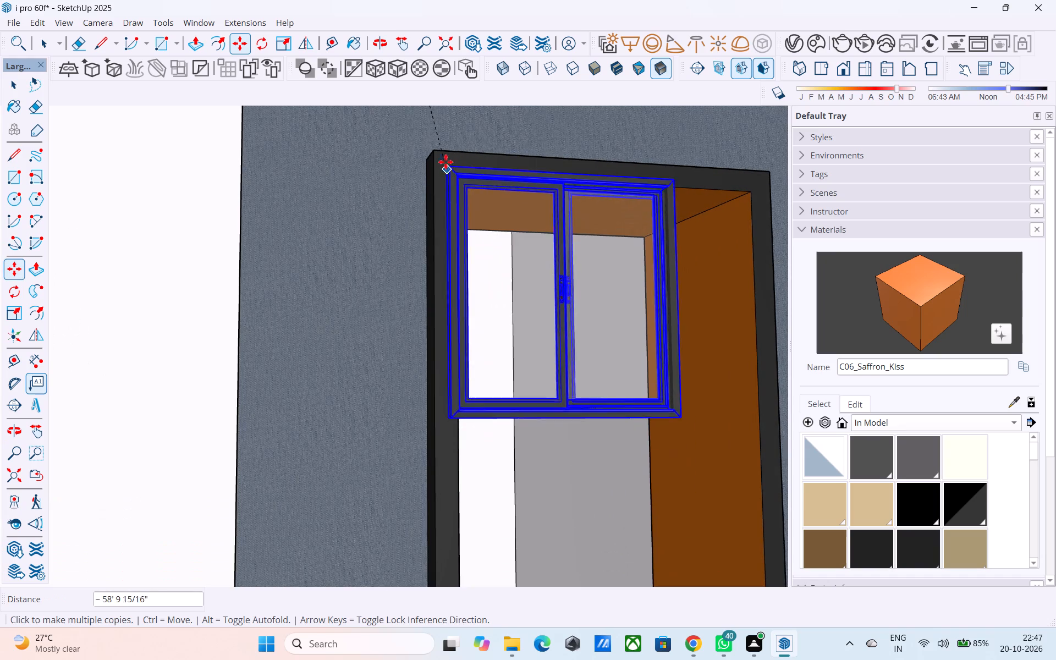
{"action": "left_click", "coordinate": [441, 150]}
Look over the front and side walls for openings still lacking a window, and stop copying the window.
{"action": "scroll", "coordinate": [434, 143], "scroll_direction": "down", "scroll_amount": 14}
{"action": "scroll", "coordinate": [491, 349], "scroll_direction": "down", "scroll_amount": 4}
{"action": "middle_click_drag", "start_coordinate": [480, 367], "coordinate": [76, 391]}
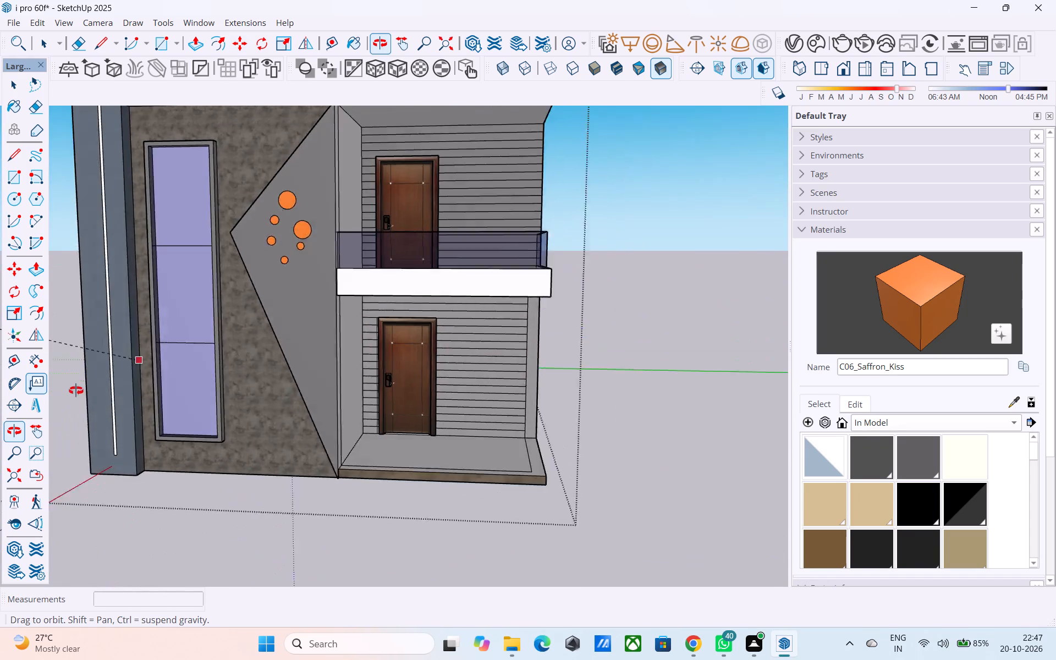
{"action": "middle_click_drag", "start_coordinate": [76, 391], "coordinate": [291, 524]}
{"action": "scroll", "coordinate": [288, 507], "scroll_direction": "down", "scroll_amount": 7}
{"action": "middle_click_drag", "start_coordinate": [295, 497], "coordinate": [357, 413]}
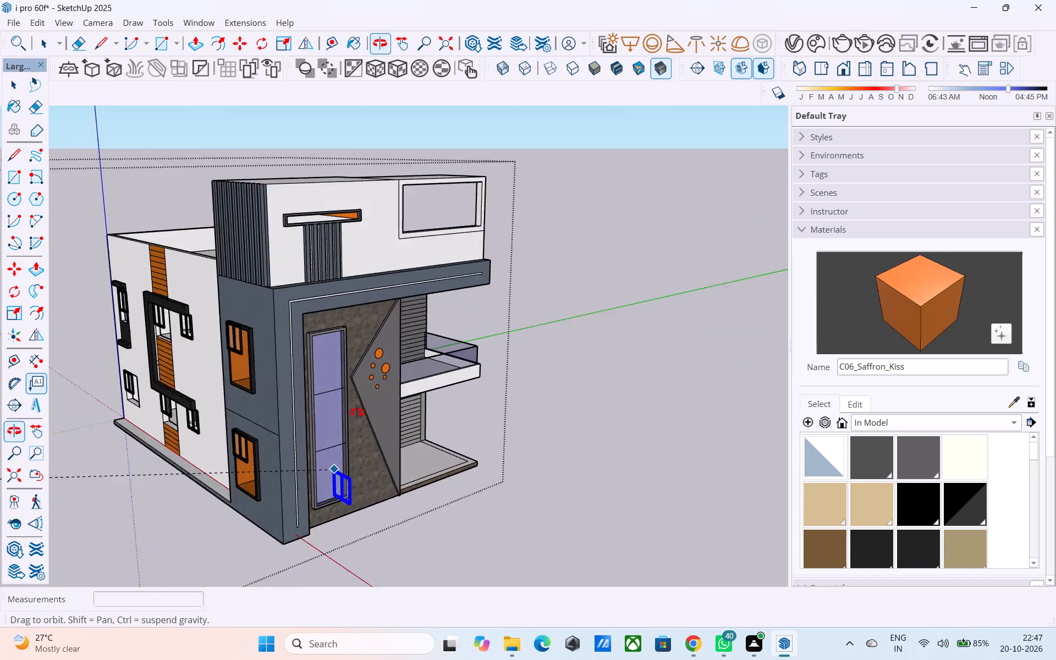
{"action": "middle_click_drag", "start_coordinate": [357, 413], "coordinate": [490, 376]}
{"action": "middle_click_drag", "start_coordinate": [366, 378], "coordinate": [400, 378], "text": "shift"}
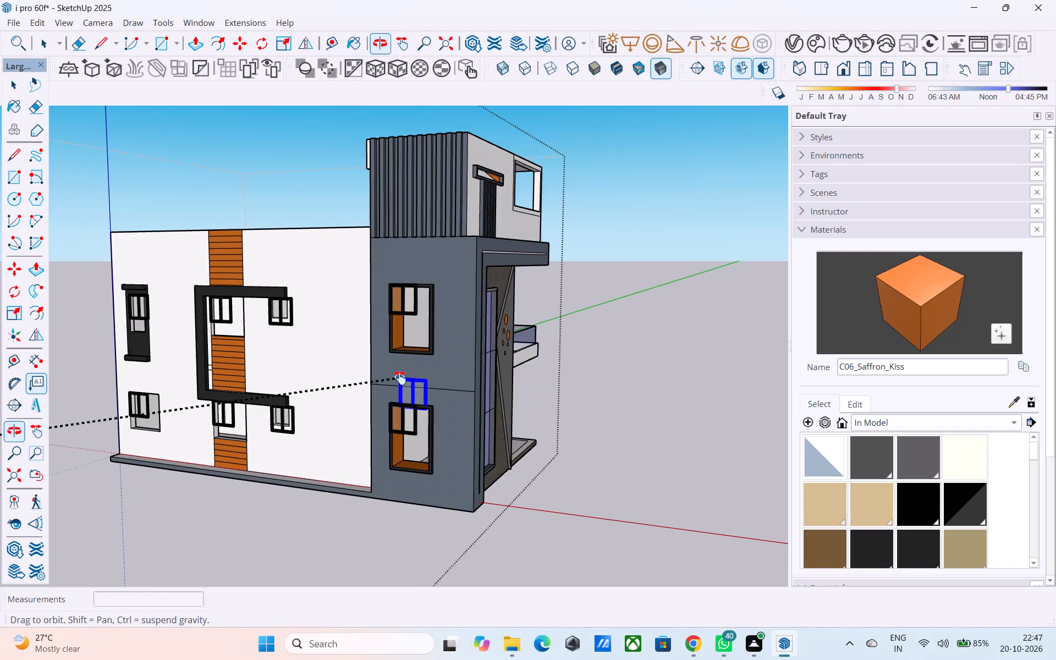
{"action": "middle_click_drag", "start_coordinate": [400, 378], "coordinate": [435, 375], "text": "shift"}
{"action": "middle_click_drag", "start_coordinate": [373, 375], "coordinate": [489, 389]}
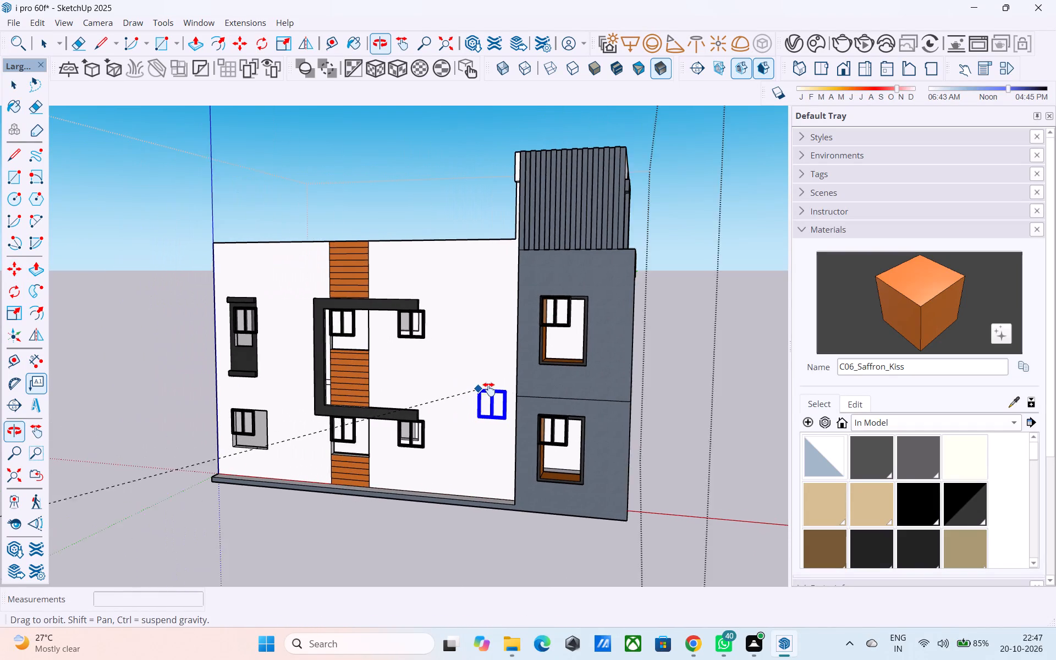
{"action": "middle_click_drag", "start_coordinate": [489, 389], "coordinate": [494, 389]}
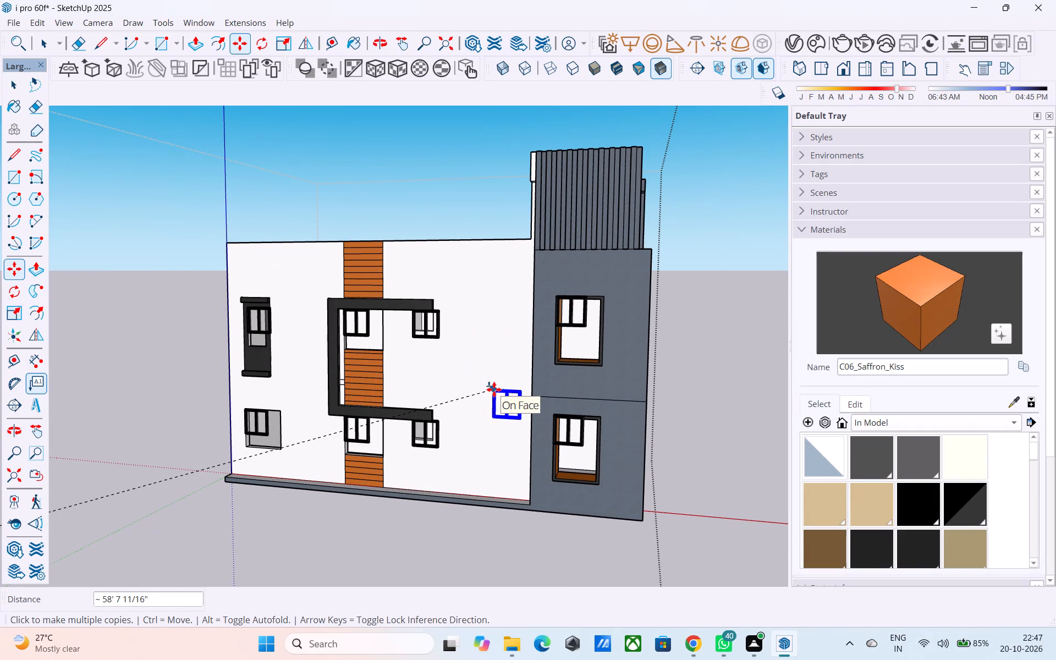
{"action": "scroll", "coordinate": [494, 389], "scroll_direction": "down", "scroll_amount": 1}
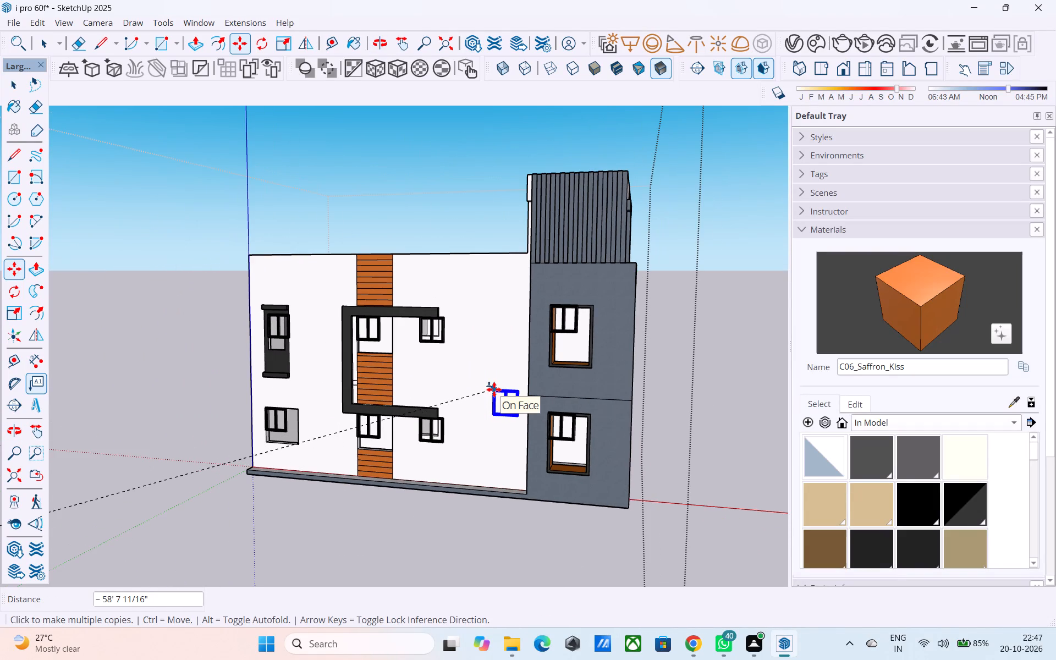
{"action": "scroll", "coordinate": [494, 389], "scroll_direction": "down", "scroll_amount": 1}
{"action": "middle_click_drag", "start_coordinate": [279, 384], "coordinate": [274, 403], "text": "shift"}
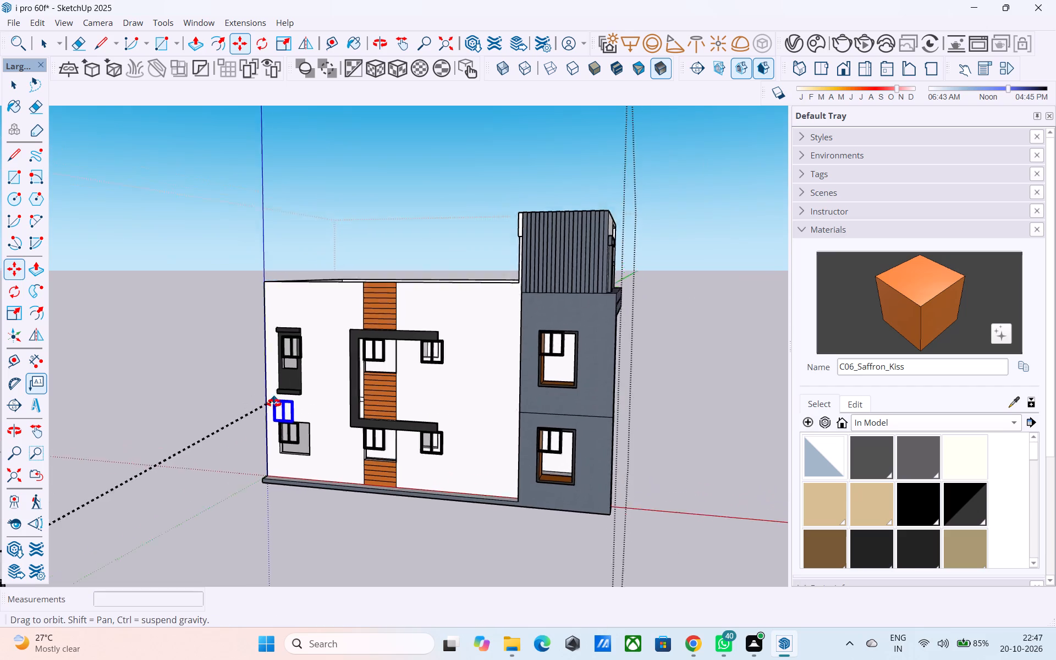
{"action": "middle_click_drag", "start_coordinate": [274, 403], "coordinate": [327, 408], "text": "shift"}
{"action": "scroll", "coordinate": [319, 367], "scroll_direction": "up", "scroll_amount": 16}
{"action": "key", "text": "space"}
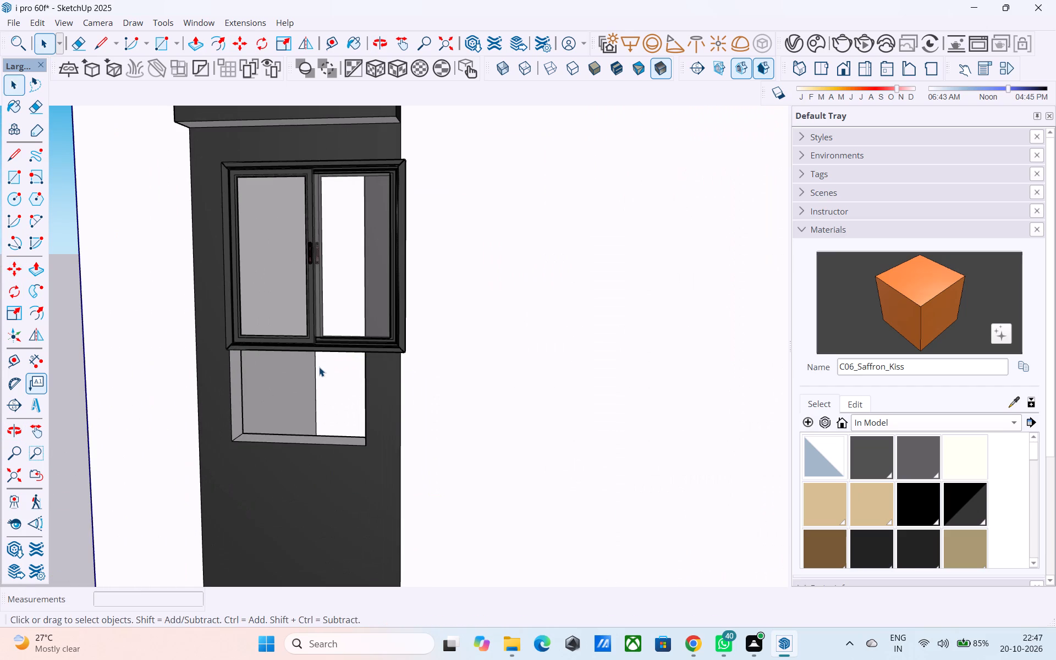
Scale the window copy in the upper-floor dark surround to about 0.79 of its width, matching the opening's side edge.
{"action": "key", "text": "s"}
{"action": "middle_click_drag", "start_coordinate": [315, 365], "coordinate": [311, 360]}
{"action": "key", "text": "space"}
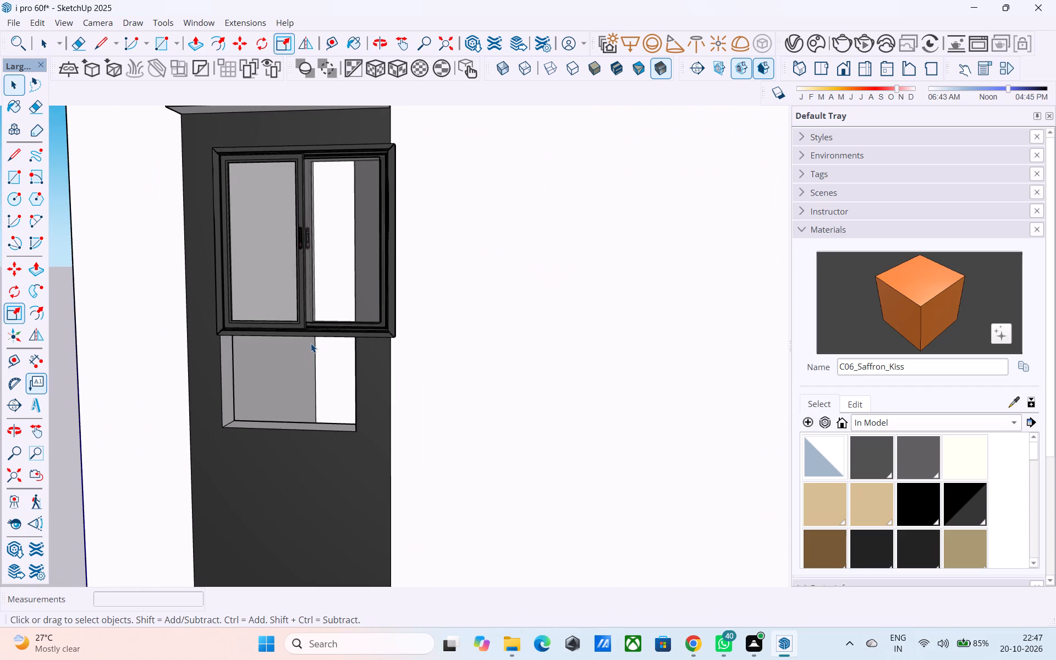
{"action": "left_click", "coordinate": [308, 333]}
{"action": "key", "text": "s"}
{"action": "middle_click_drag", "start_coordinate": [300, 331], "coordinate": [290, 328]}
{"action": "scroll", "coordinate": [376, 253], "scroll_direction": "up", "scroll_amount": 2}
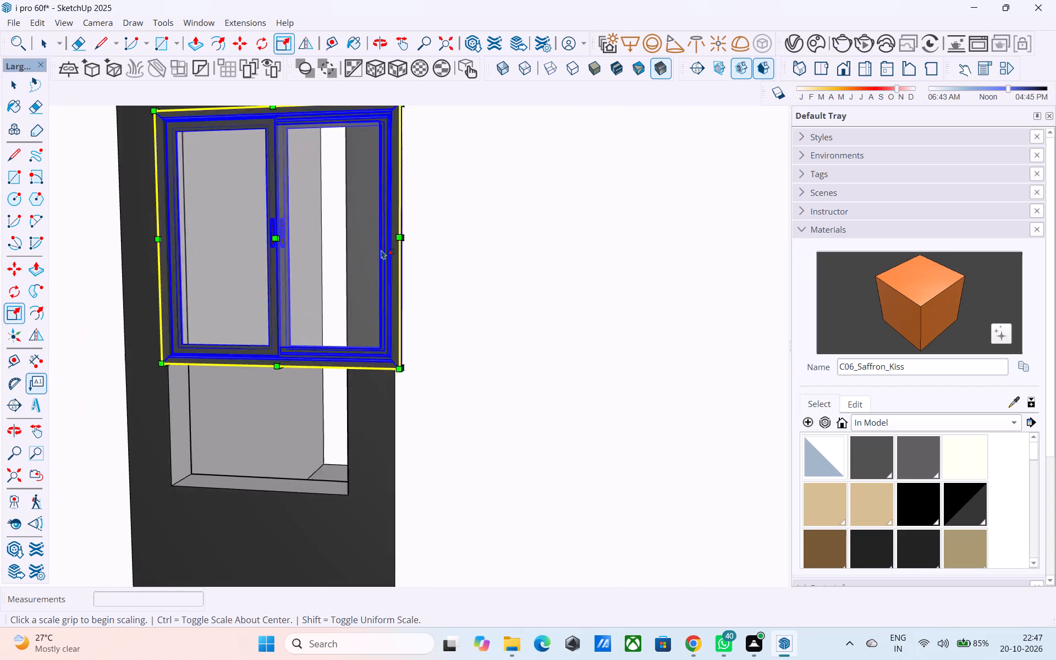
{"action": "scroll", "coordinate": [381, 250], "scroll_direction": "up", "scroll_amount": 4}
{"action": "middle_click_drag", "start_coordinate": [411, 235], "coordinate": [365, 280]}
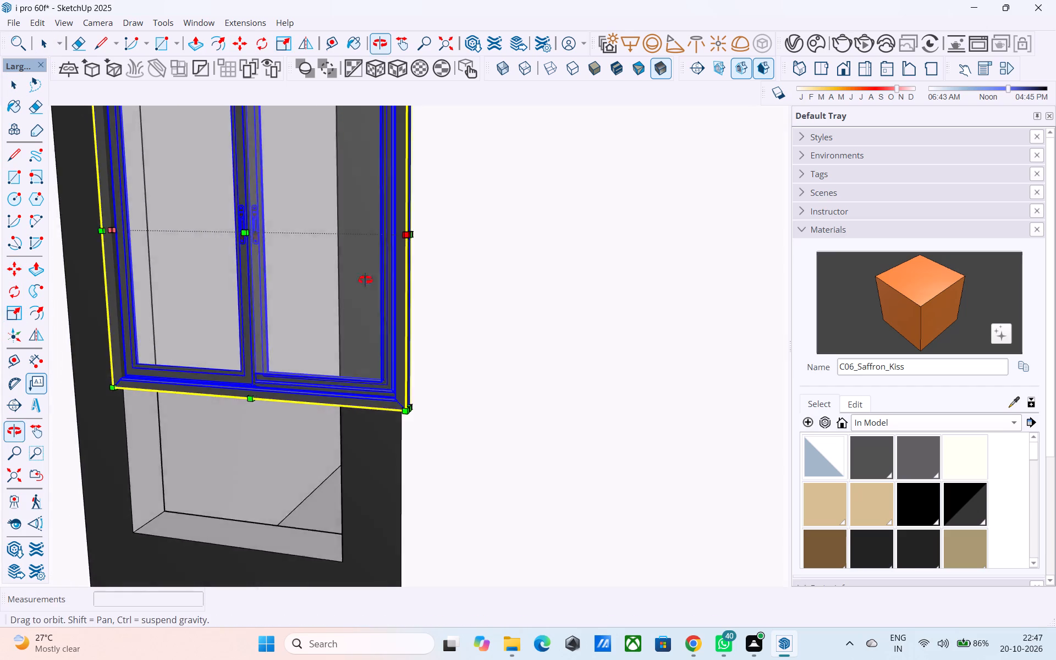
{"action": "middle_click_drag", "start_coordinate": [365, 280], "coordinate": [283, 364]}
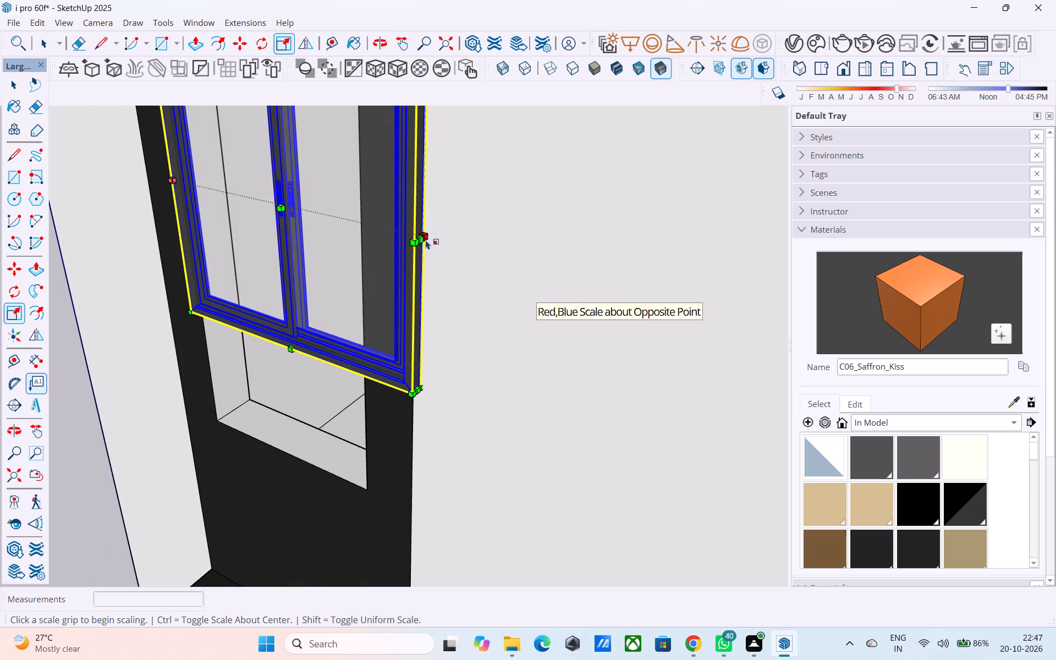
{"action": "left_click", "coordinate": [422, 239]}
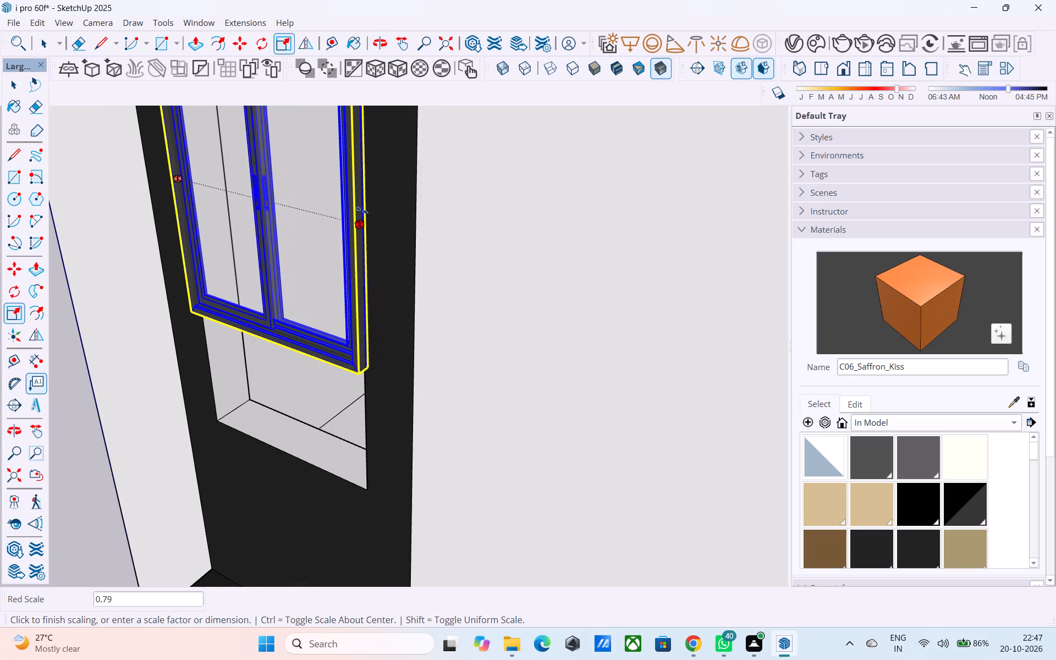
{"action": "left_click", "coordinate": [359, 208]}
Stretch the window copy in the upper-floor dark surround vertically down to the bottom edge of its opening.
{"action": "middle_click_drag", "start_coordinate": [365, 218], "coordinate": [481, 144]}
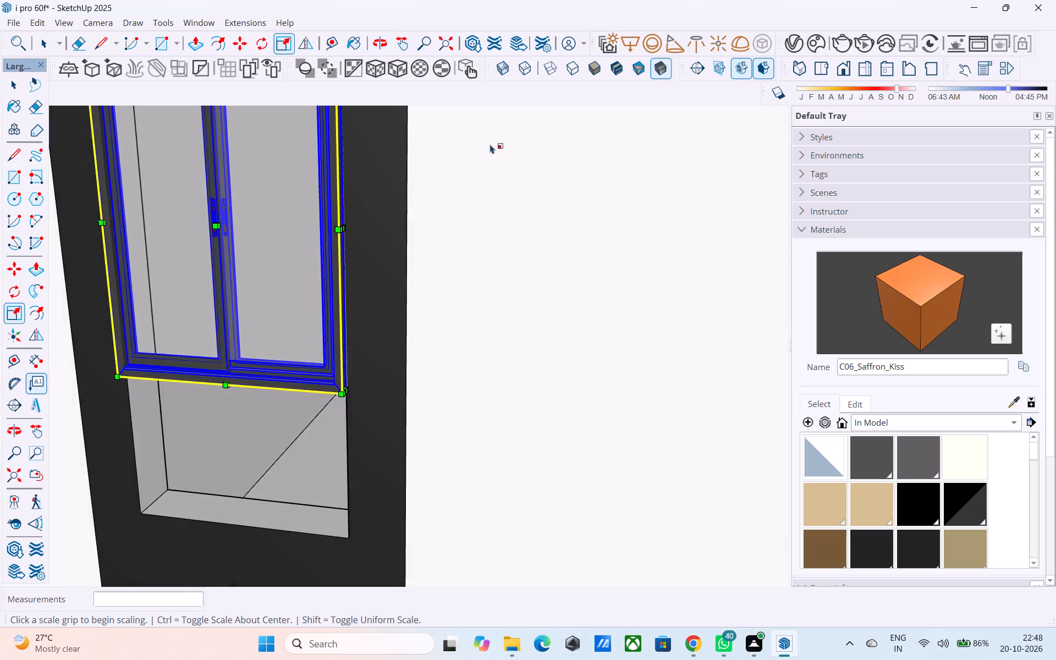
{"action": "scroll", "coordinate": [495, 152], "scroll_direction": "down", "scroll_amount": 5}
{"action": "middle_click_drag", "start_coordinate": [353, 332], "coordinate": [365, 325]}
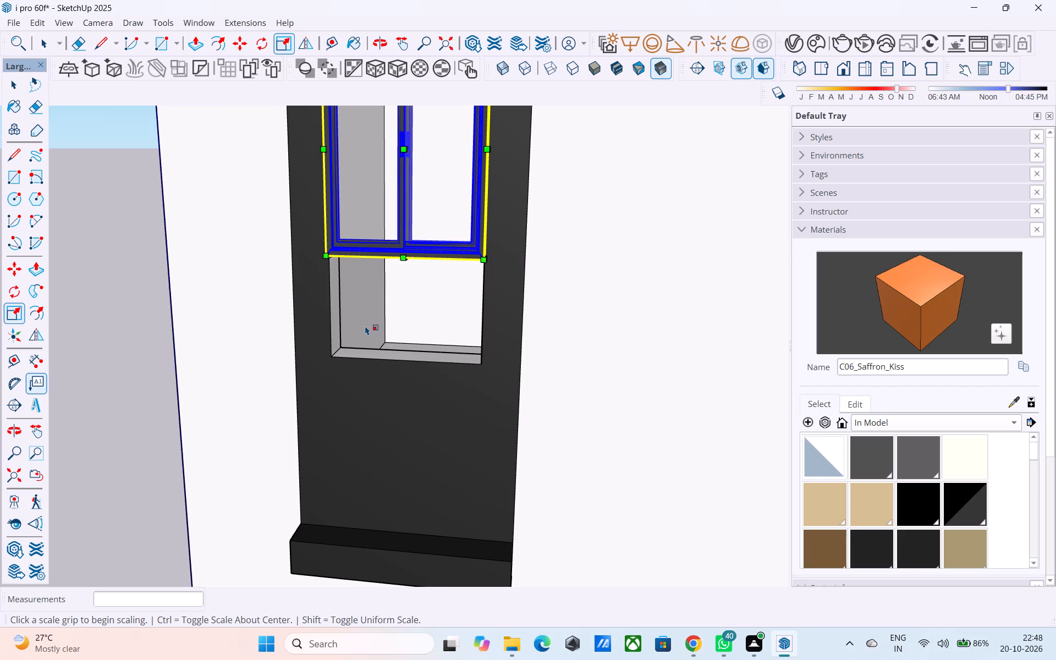
{"action": "middle_click_drag", "start_coordinate": [365, 327], "coordinate": [350, 205], "text": "shift"}
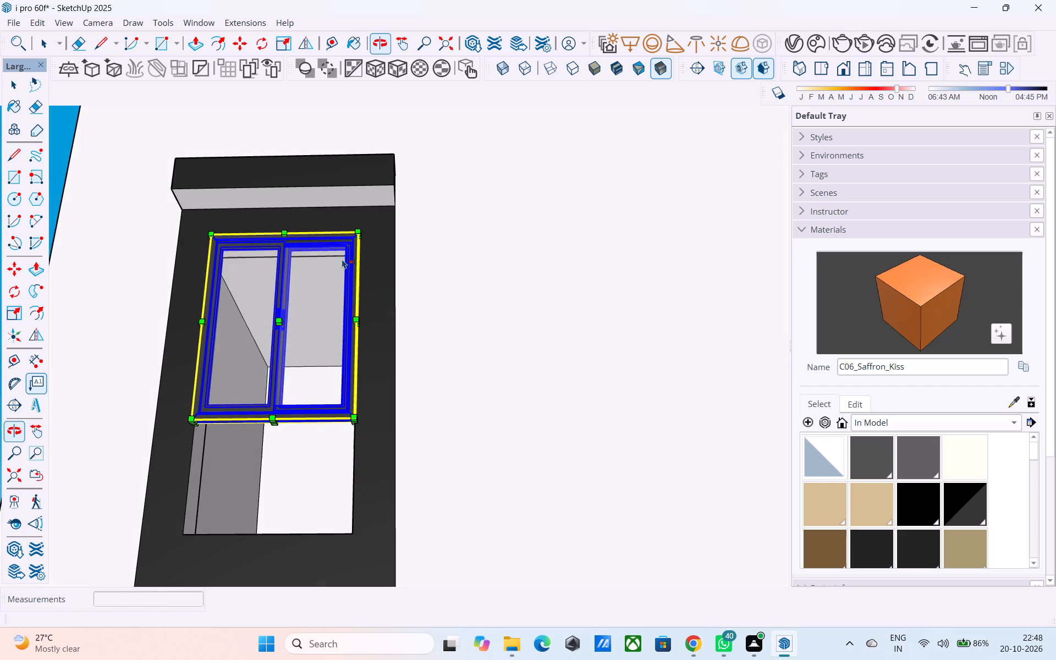
{"action": "scroll", "coordinate": [257, 449], "scroll_direction": "up", "scroll_amount": 2}
{"action": "middle_click_drag", "start_coordinate": [262, 374], "coordinate": [285, 298], "text": "shift"}
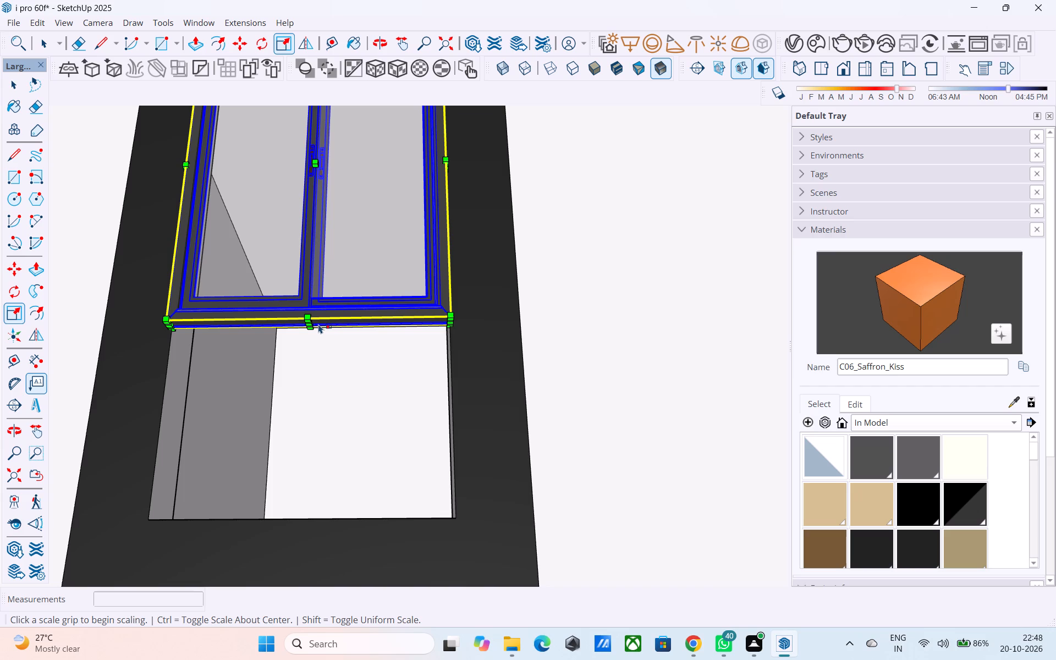
{"action": "middle_click_drag", "start_coordinate": [318, 323], "coordinate": [343, 320], "text": "shift"}
{"action": "scroll", "coordinate": [316, 337], "scroll_direction": "up", "scroll_amount": 3}
{"action": "scroll", "coordinate": [326, 329], "scroll_direction": "down", "scroll_amount": 2}
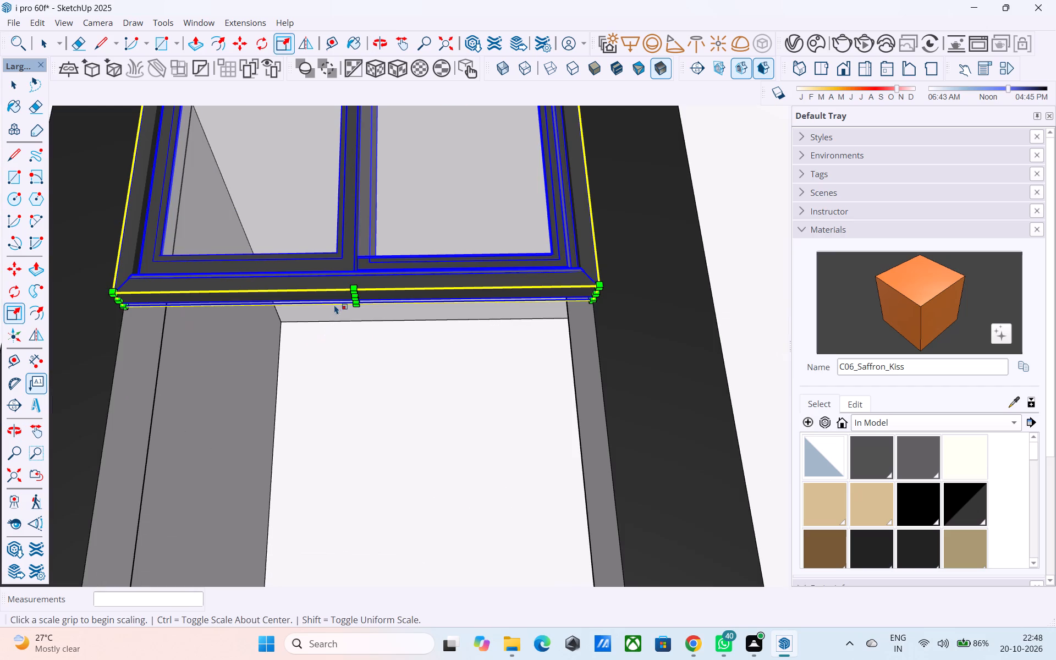
{"action": "left_click", "coordinate": [355, 295]}
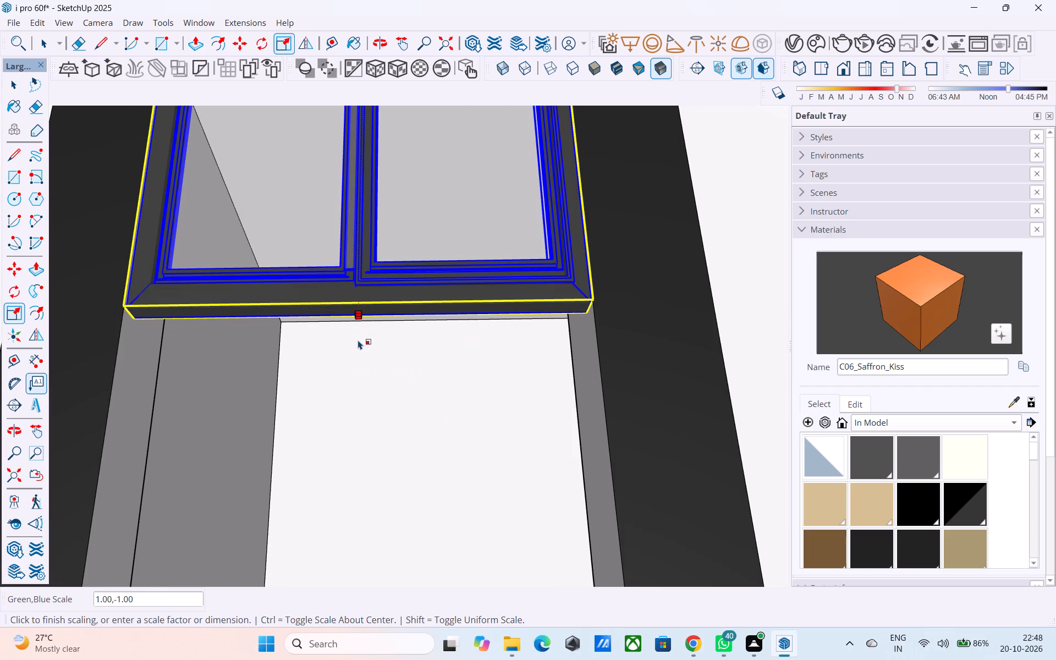
{"action": "key", "text": "space"}
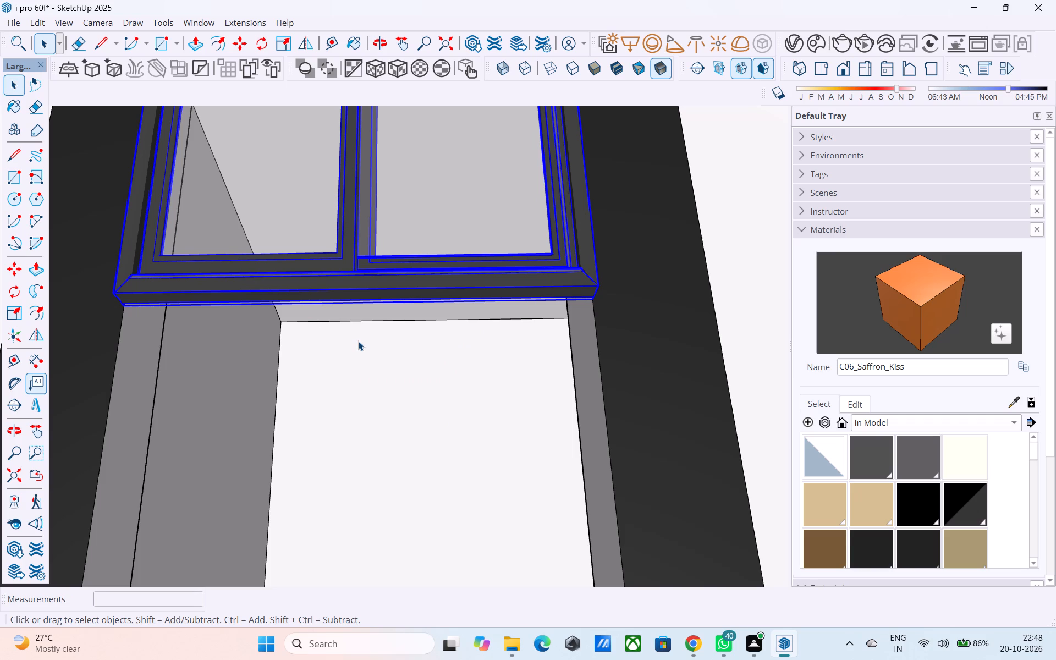
{"action": "left_click", "coordinate": [367, 290]}
{"action": "key", "text": "s"}
{"action": "left_click", "coordinate": [356, 301]}
{"action": "scroll", "coordinate": [356, 301], "scroll_direction": "down", "scroll_amount": 6}
{"action": "middle_click_drag", "start_coordinate": [356, 303], "coordinate": [355, 312]}
{"action": "scroll", "coordinate": [354, 313], "scroll_direction": "down", "scroll_amount": 5}
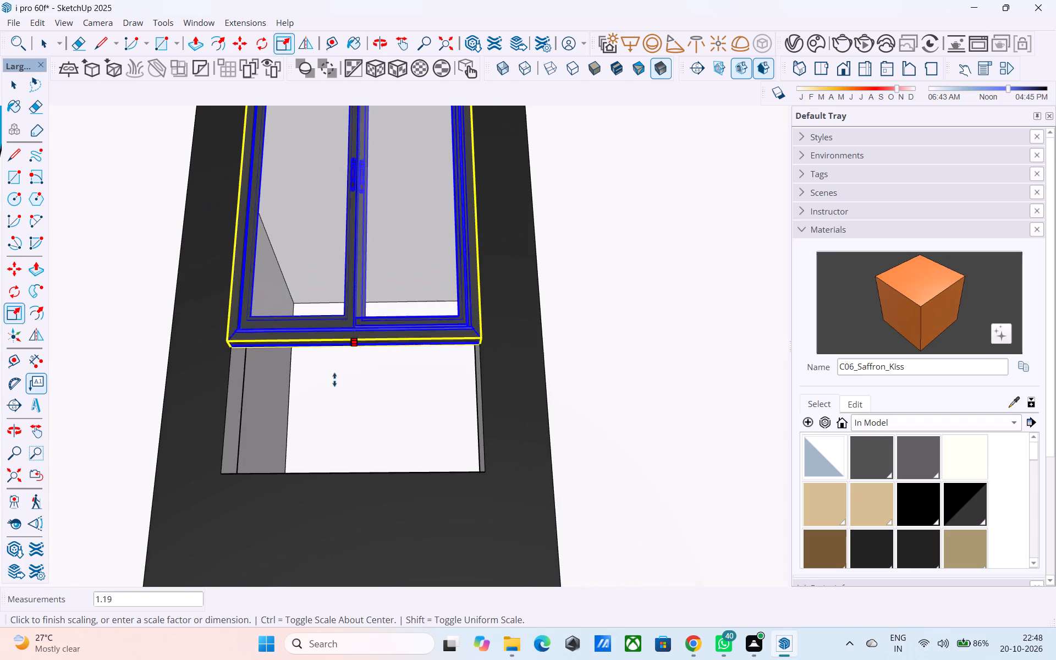
{"action": "left_click", "coordinate": [351, 479]}
{"action": "scroll", "coordinate": [354, 338], "scroll_direction": "down", "scroll_amount": 5}
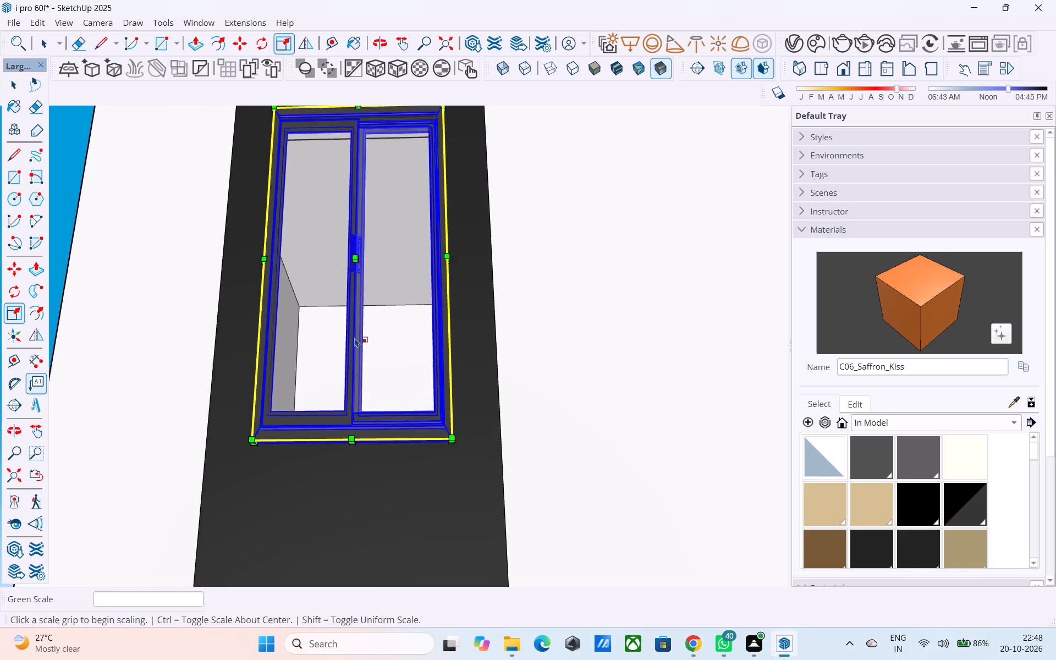
{"action": "scroll", "coordinate": [355, 338], "scroll_direction": "down", "scroll_amount": 14}
{"action": "key", "text": "space"}
Scale the window copy uniformly to fill the ground-floor opening below the dark surround on the white wall.
{"action": "scroll", "coordinate": [337, 309], "scroll_direction": "down", "scroll_amount": 6}
{"action": "middle_click_drag", "start_coordinate": [318, 453], "coordinate": [315, 439]}
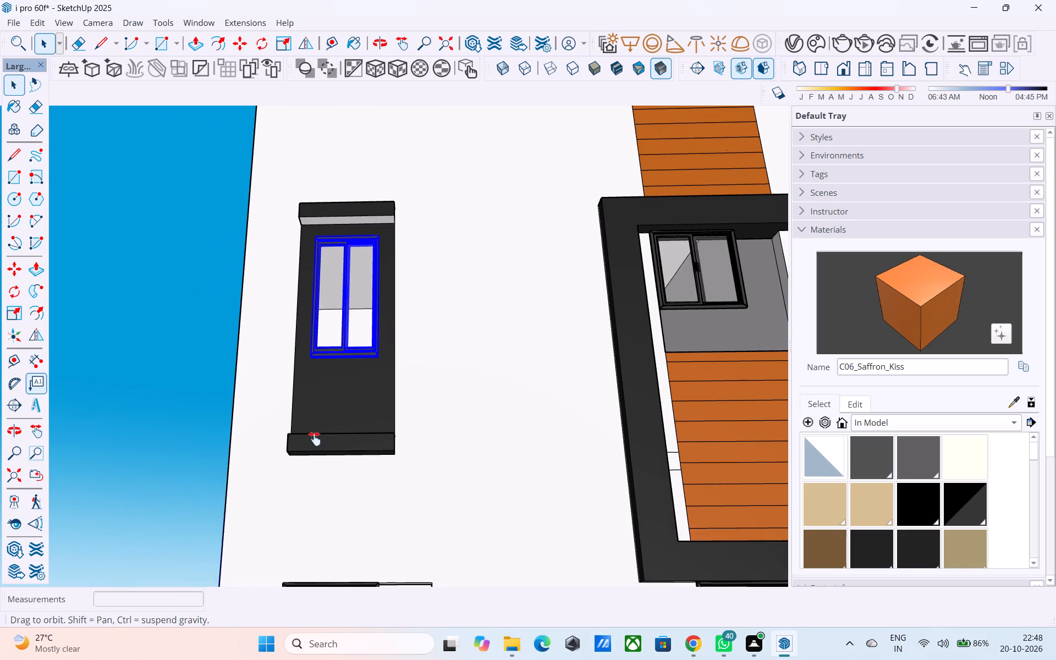
{"action": "middle_click_drag", "start_coordinate": [315, 439], "coordinate": [289, 218]}
{"action": "middle_click_drag", "start_coordinate": [293, 386], "coordinate": [308, 307], "text": "shift"}
{"action": "middle_click_drag", "start_coordinate": [317, 323], "coordinate": [317, 346], "text": "shift"}
{"action": "scroll", "coordinate": [318, 345], "scroll_direction": "down", "scroll_amount": 5}
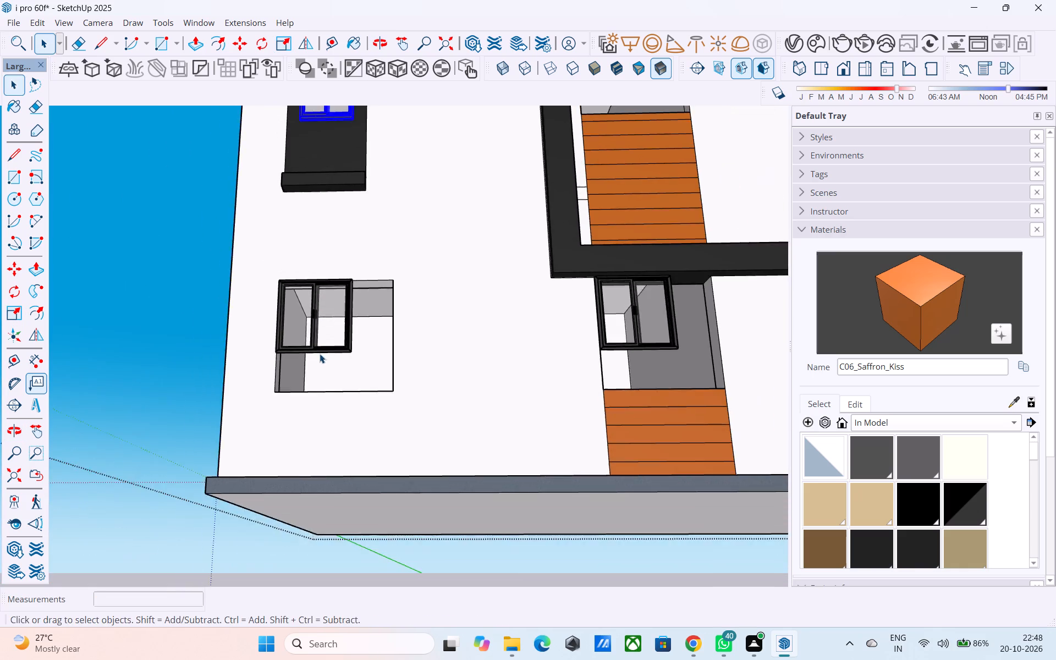
{"action": "middle_click_drag", "start_coordinate": [320, 354], "coordinate": [313, 389]}
{"action": "scroll", "coordinate": [314, 389], "scroll_direction": "up", "scroll_amount": 5, "text": "shift"}
{"action": "left_click", "coordinate": [313, 389]}
{"action": "key", "text": "s"}
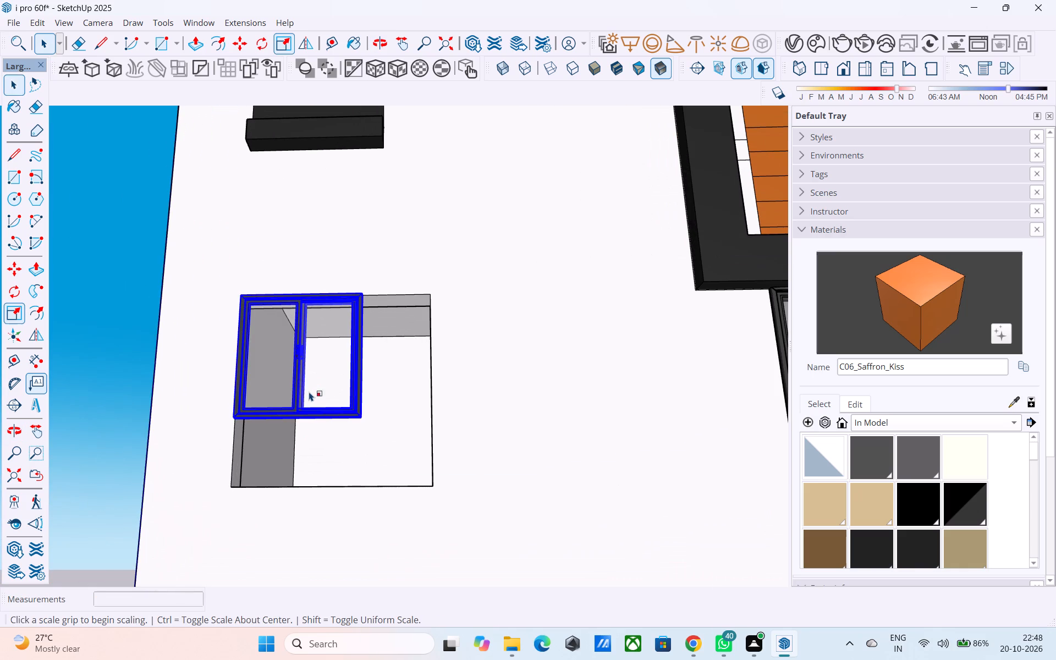
{"action": "left_click", "coordinate": [361, 414]}
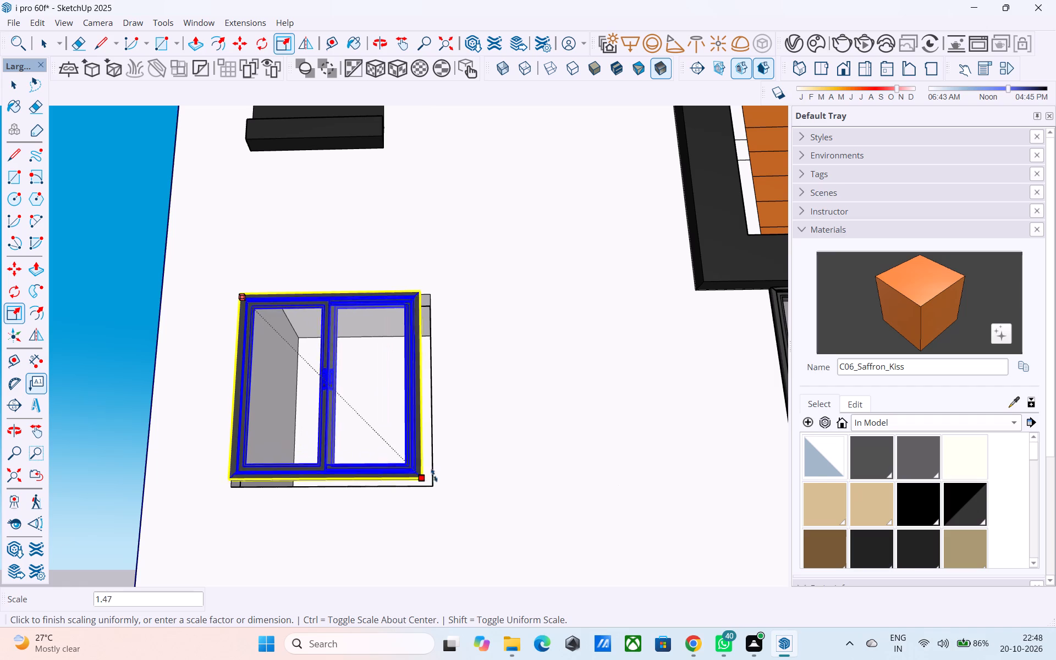
{"action": "left_click", "coordinate": [438, 477]}
{"action": "scroll", "coordinate": [350, 355], "scroll_direction": "down", "scroll_amount": 1}
{"action": "middle_click_drag", "start_coordinate": [345, 372], "coordinate": [382, 490]}
{"action": "scroll", "coordinate": [330, 397], "scroll_direction": "down", "scroll_amount": 6}
{"action": "key", "text": "space"}
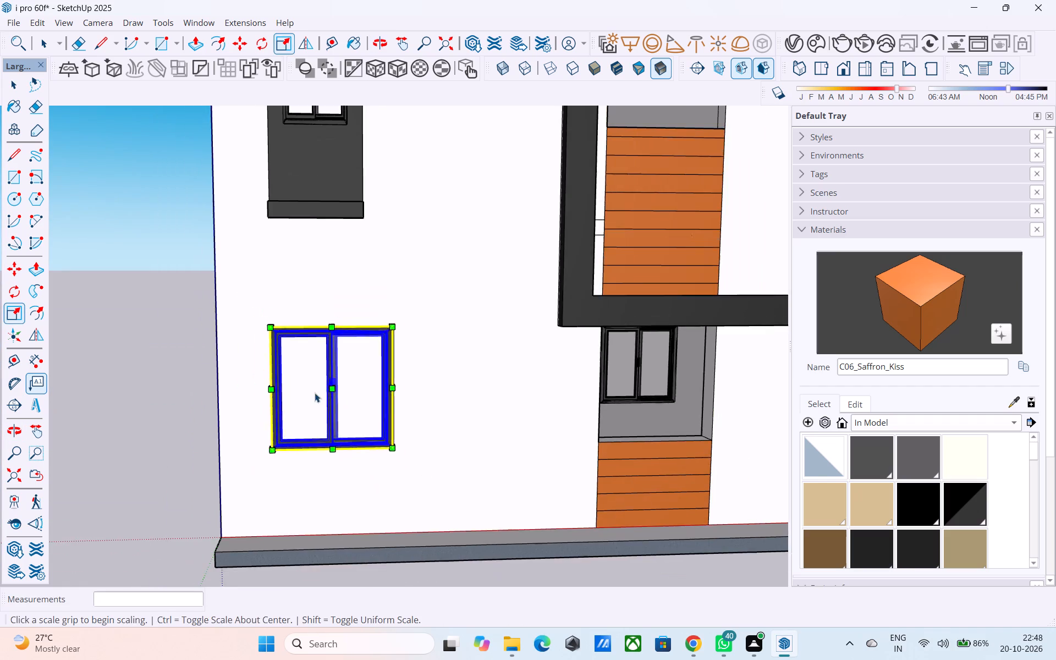
Scale the window copy uniformly to fill the ground-floor opening in the orange-clad strip beneath the dark frame's lower arm.
{"action": "scroll", "coordinate": [198, 366], "scroll_direction": "down", "scroll_amount": 5}
{"action": "scroll", "coordinate": [440, 376], "scroll_direction": "up", "scroll_amount": 5}
{"action": "middle_click_drag", "start_coordinate": [426, 379], "coordinate": [397, 372]}
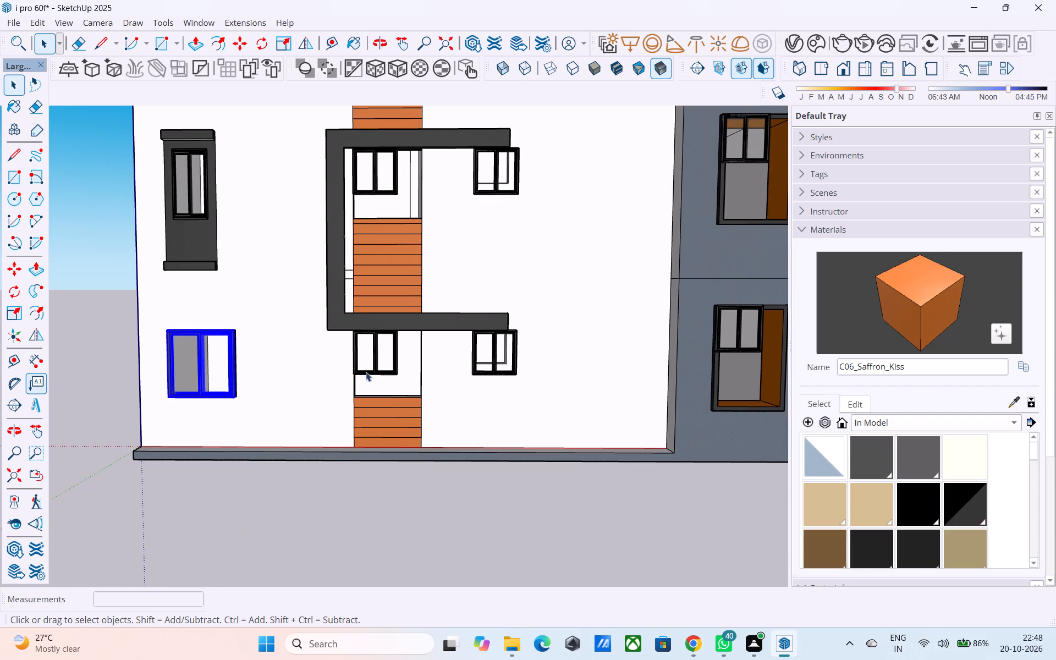
{"action": "middle_click_drag", "start_coordinate": [245, 361], "coordinate": [240, 346]}
{"action": "scroll", "coordinate": [293, 381], "scroll_direction": "up", "scroll_amount": 3}
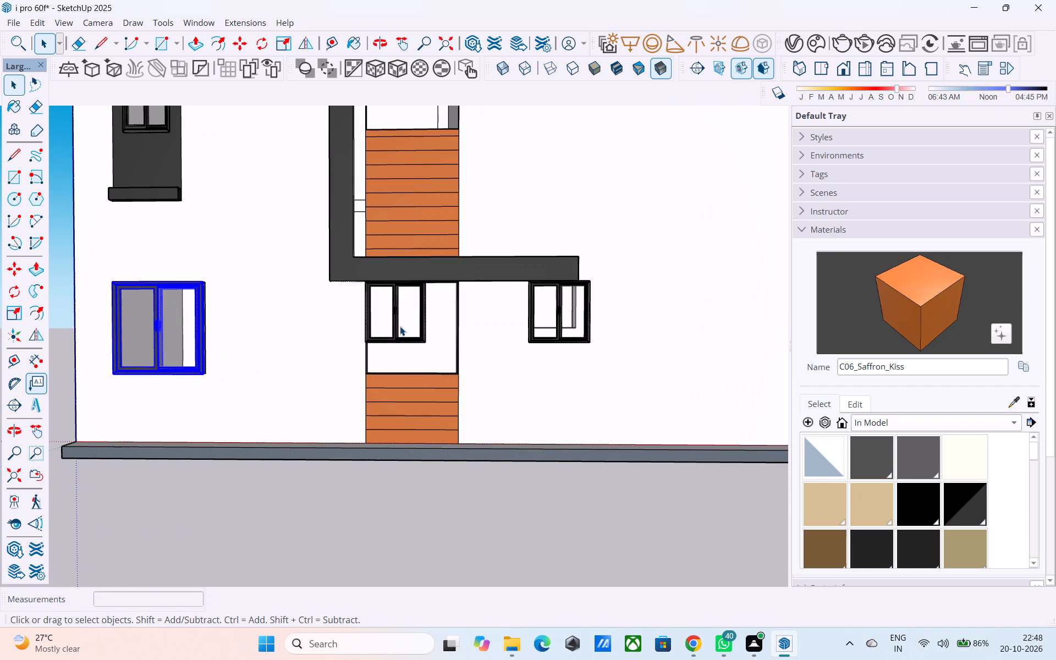
{"action": "left_click", "coordinate": [397, 326]}
{"action": "scroll", "coordinate": [144, 343], "scroll_direction": "down", "scroll_amount": 1}
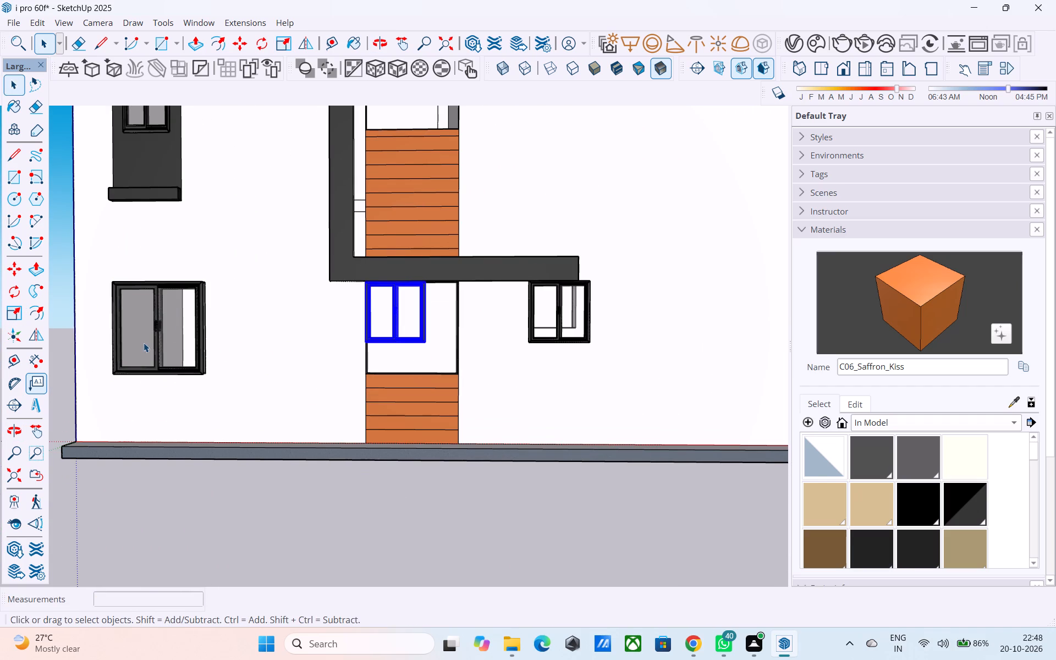
{"action": "scroll", "coordinate": [391, 277], "scroll_direction": "up", "scroll_amount": 1}
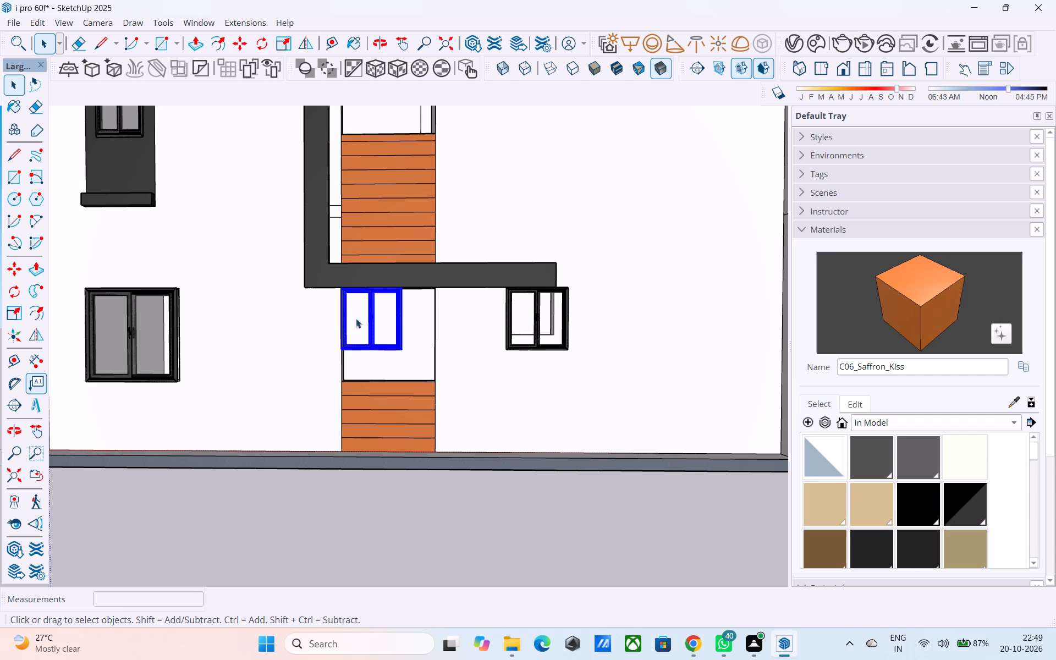
{"action": "scroll", "coordinate": [376, 320], "scroll_direction": "up", "scroll_amount": 6}
{"action": "key", "text": "s"}
{"action": "left_click", "coordinate": [405, 348]}
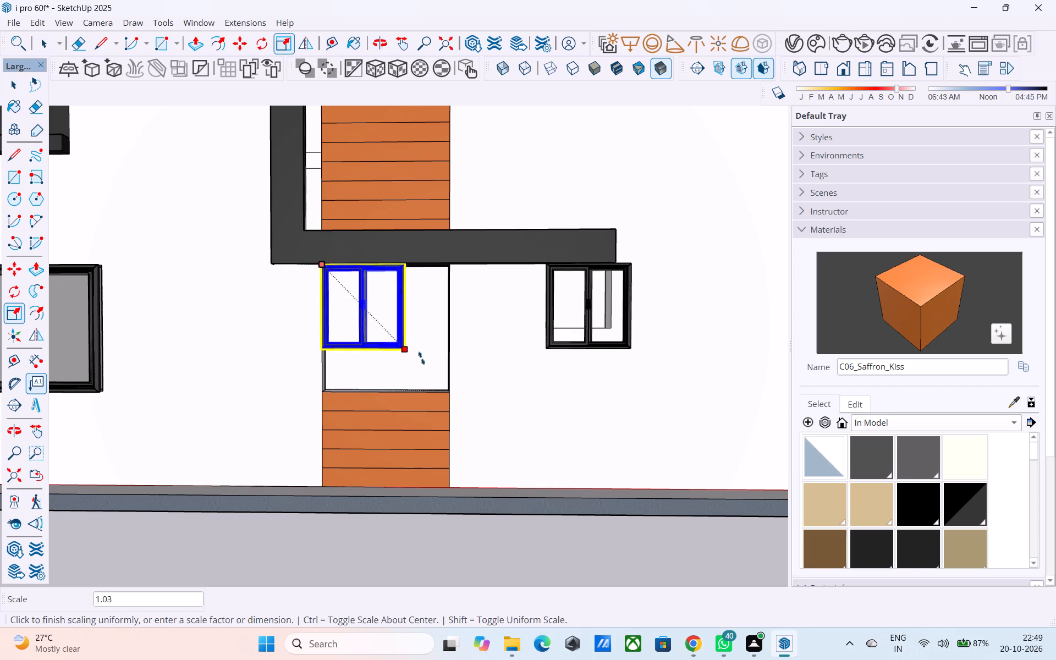
{"action": "left_click", "coordinate": [457, 384]}
{"action": "scroll", "coordinate": [458, 386], "scroll_direction": "down", "scroll_amount": 6}
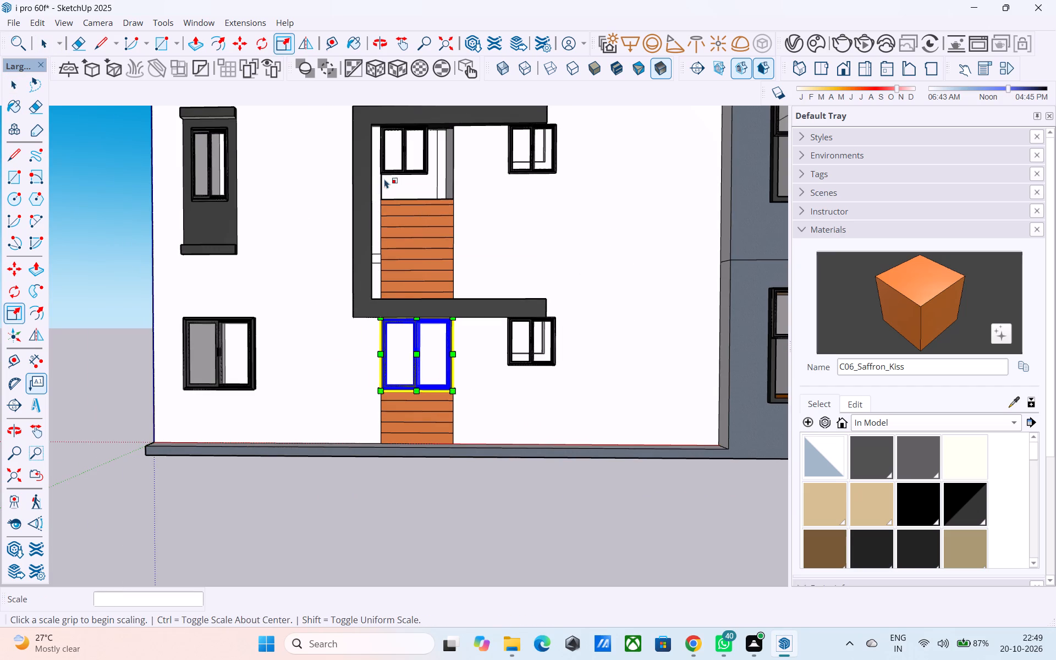
{"action": "key", "text": "space"}
Scale the window copy uniformly to fill the upper-floor opening in the orange-clad strip beneath the dark frame's upper arm.
{"action": "scroll", "coordinate": [404, 172], "scroll_direction": "up", "scroll_amount": 4}
{"action": "left_click", "coordinate": [404, 172]}
{"action": "key", "text": "s"}
{"action": "left_click", "coordinate": [438, 173]}
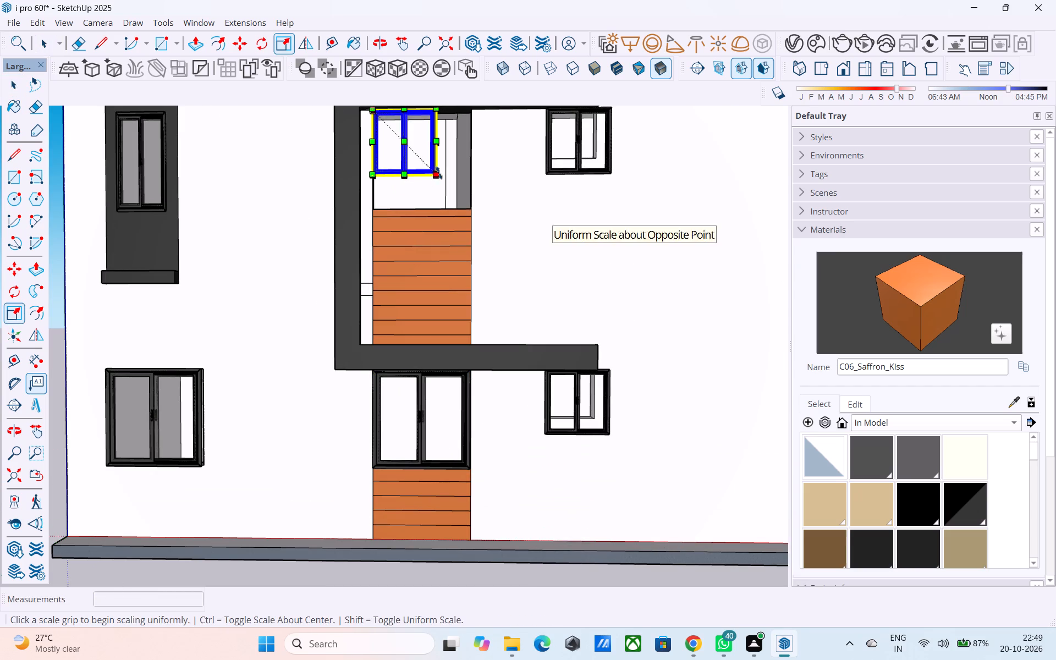
{"action": "left_click", "coordinate": [475, 205]}
{"action": "scroll", "coordinate": [475, 206], "scroll_direction": "down", "scroll_amount": 7}
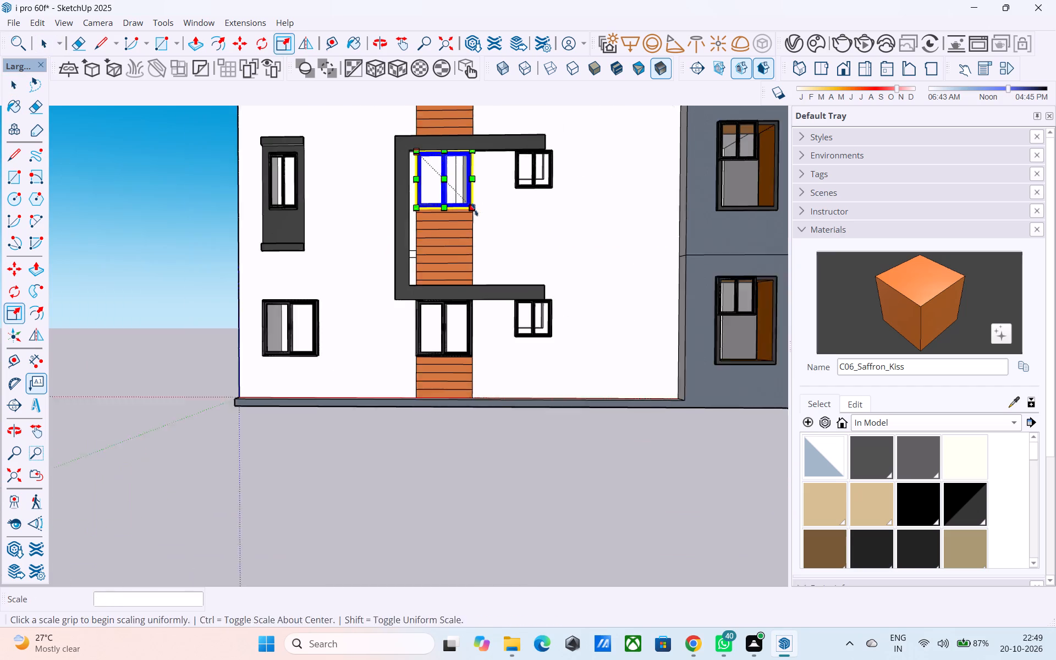
{"action": "key", "text": "space"}
Scale the small window copy at the end of the dark frame's upper arm uniformly down to its opening.
{"action": "scroll", "coordinate": [305, 259], "scroll_direction": "down", "scroll_amount": 5}
{"action": "scroll", "coordinate": [411, 228], "scroll_direction": "up", "scroll_amount": 9}
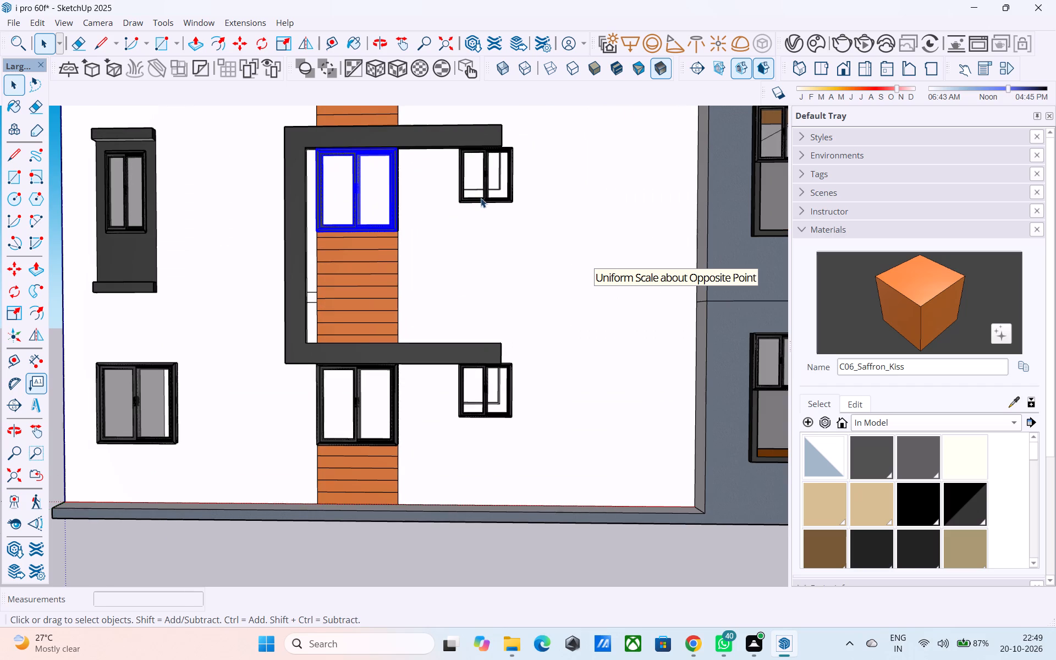
{"action": "left_click", "coordinate": [481, 198]}
{"action": "scroll", "coordinate": [494, 204], "scroll_direction": "up", "scroll_amount": 4}
{"action": "key", "text": "s"}
{"action": "left_click", "coordinate": [522, 204]}
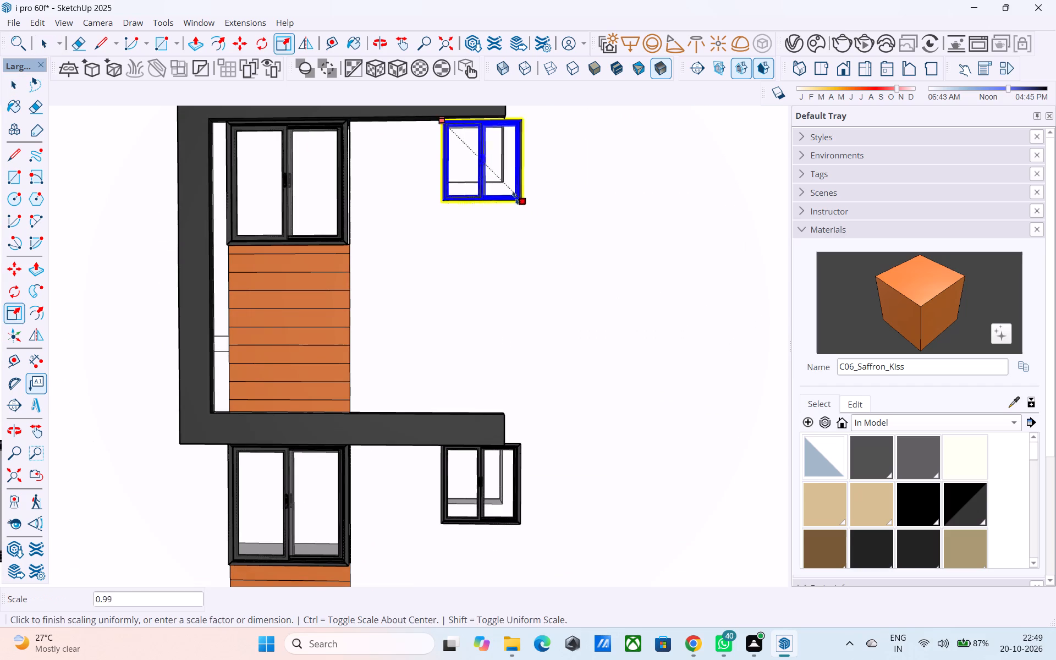
{"action": "left_click", "coordinate": [507, 187]}
{"action": "scroll", "coordinate": [436, 138], "scroll_direction": "down", "scroll_amount": 6}
{"action": "key", "text": "space"}
Scale the small window copy at the end of the dark frame's lower arm uniformly down to its opening.
{"action": "scroll", "coordinate": [478, 343], "scroll_direction": "up", "scroll_amount": 4}
{"action": "left_click", "coordinate": [468, 394]}
{"action": "key", "text": "s"}
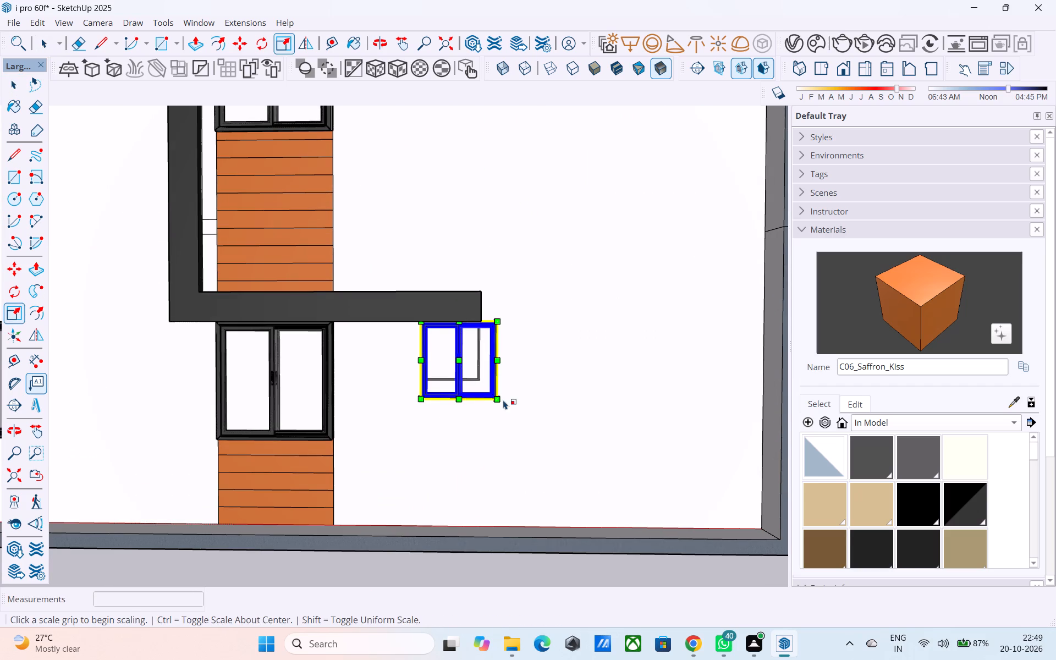
{"action": "left_click", "coordinate": [498, 398]}
{"action": "left_click", "coordinate": [481, 383]}
{"action": "key", "text": "space"}
{"action": "scroll", "coordinate": [436, 319], "scroll_direction": "down", "scroll_amount": 11}
{"action": "key", "text": "space"}
Stretch the upper-floor window copy on the grey wall vertically by about 2.29, down to the bottom edge of its opening's frame.
{"action": "scroll", "coordinate": [230, 301], "scroll_direction": "down", "scroll_amount": 3}
{"action": "scroll", "coordinate": [492, 217], "scroll_direction": "up", "scroll_amount": 7}
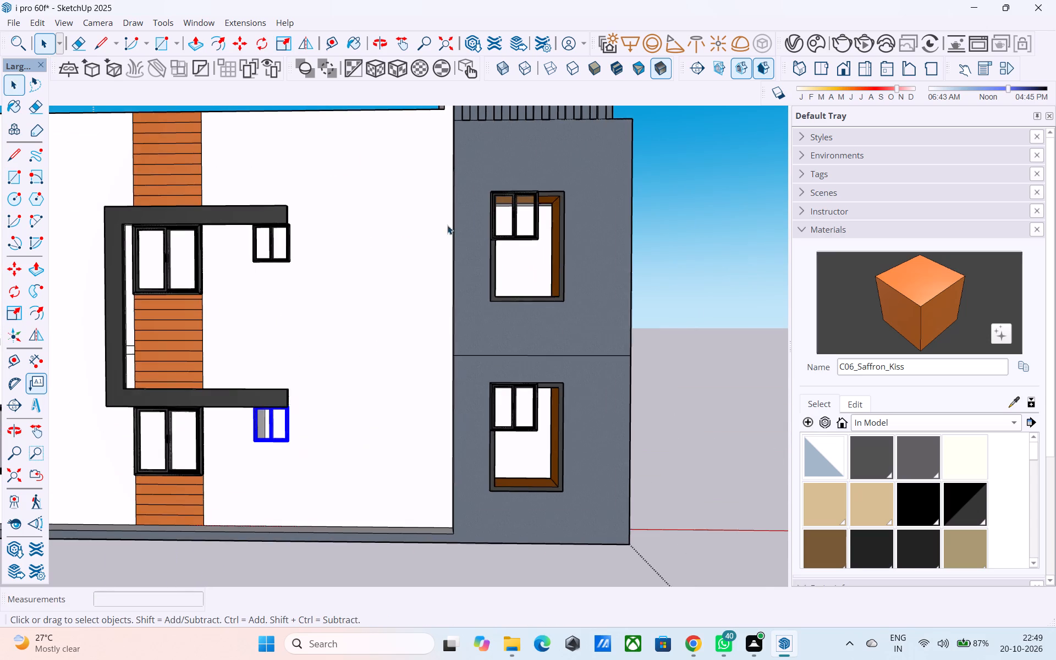
{"action": "scroll", "coordinate": [182, 273], "scroll_direction": "down", "scroll_amount": 2}
{"action": "scroll", "coordinate": [136, 282], "scroll_direction": "down", "scroll_amount": 1}
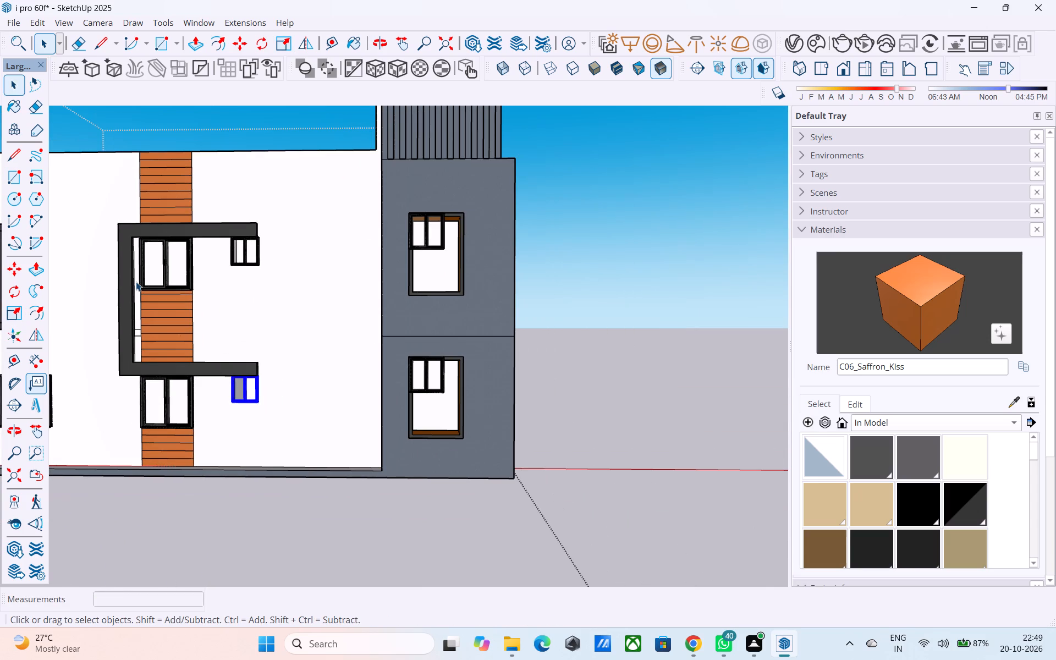
{"action": "scroll", "coordinate": [481, 219], "scroll_direction": "up", "scroll_amount": 7}
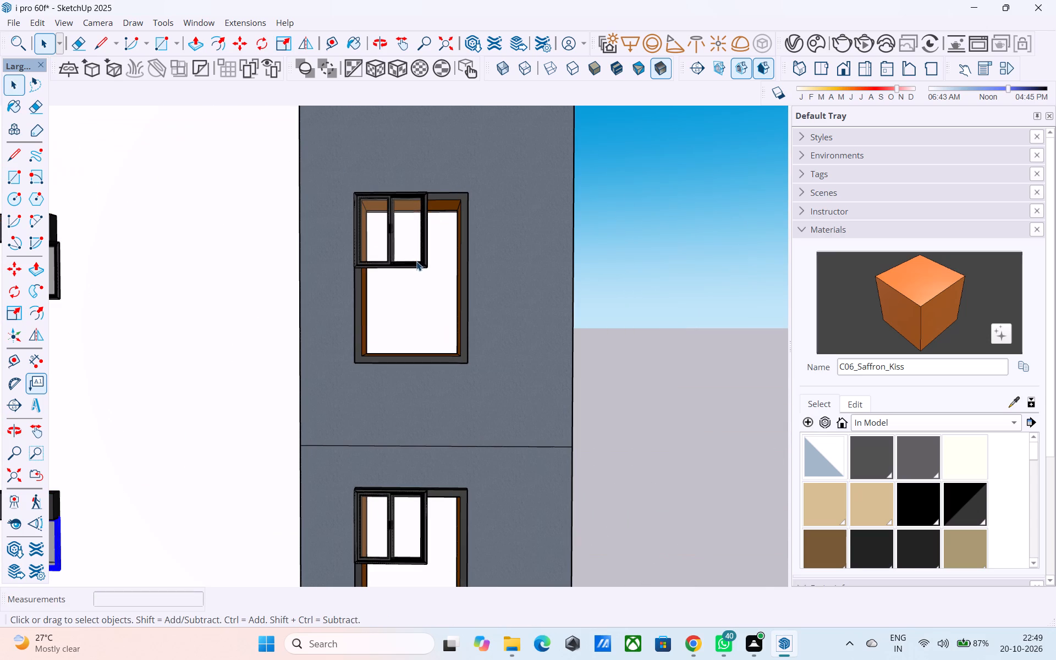
{"action": "left_click", "coordinate": [416, 264]}
{"action": "key", "text": "s"}
{"action": "scroll", "coordinate": [394, 274], "scroll_direction": "up", "scroll_amount": 5}
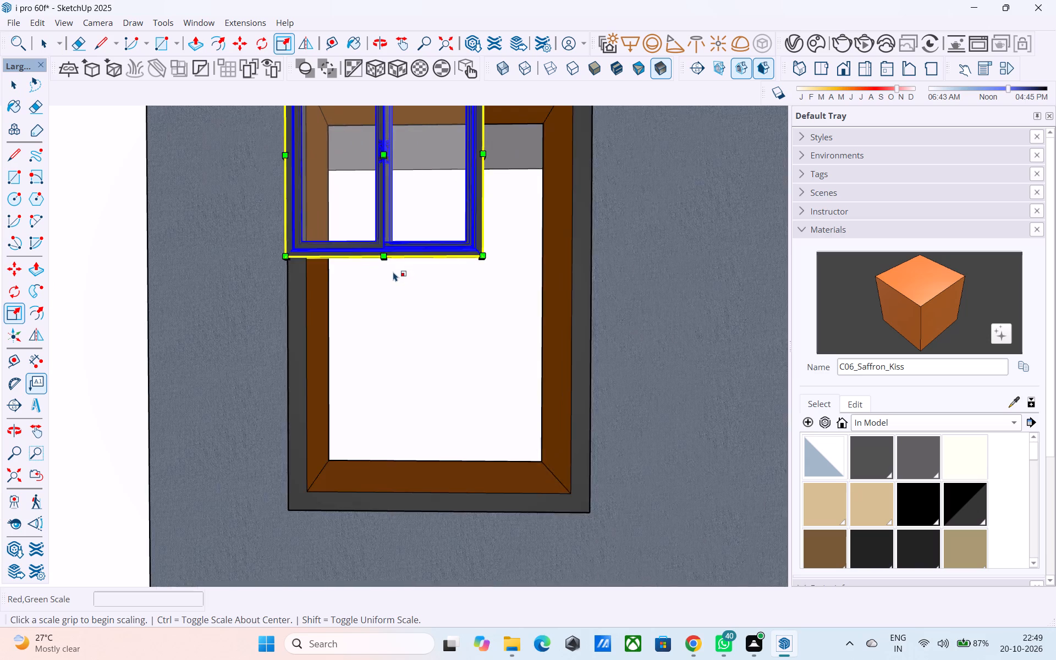
{"action": "middle_click_drag", "start_coordinate": [393, 271], "coordinate": [359, 222]}
{"action": "scroll", "coordinate": [360, 223], "scroll_direction": "up", "scroll_amount": 8}
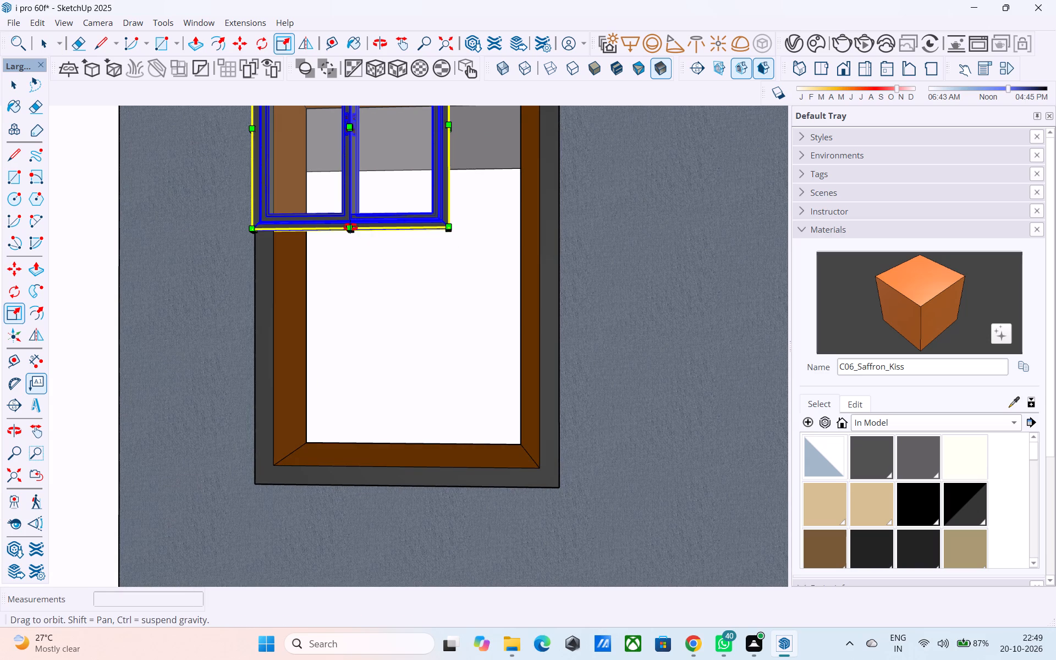
{"action": "scroll", "coordinate": [360, 224], "scroll_direction": "down", "scroll_amount": 3}
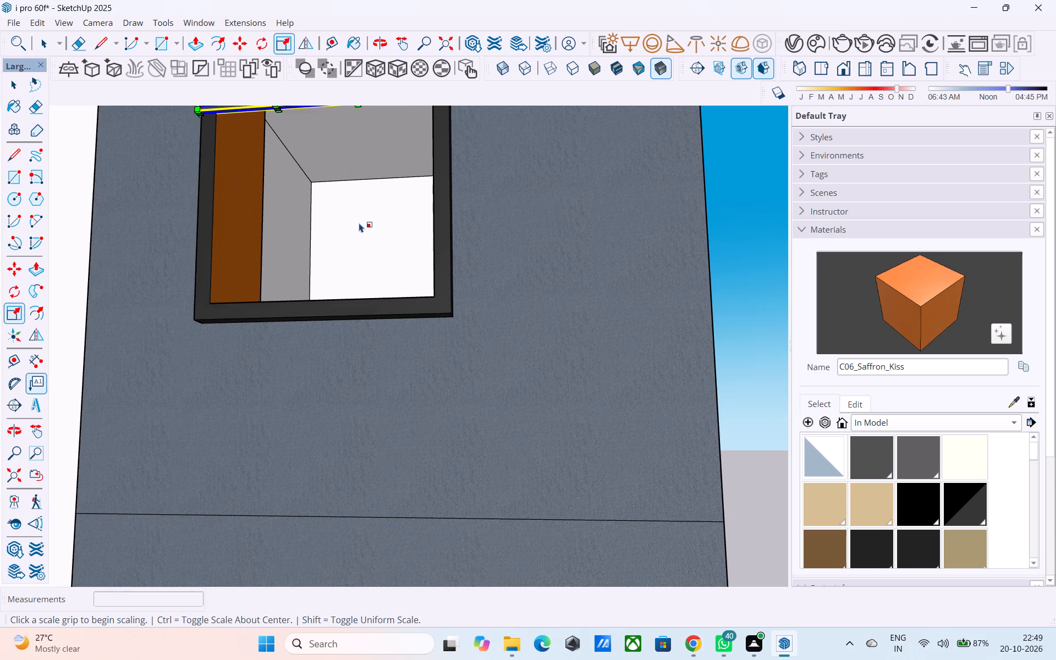
{"action": "scroll", "coordinate": [359, 223], "scroll_direction": "down", "scroll_amount": 1}
{"action": "middle_click_drag", "start_coordinate": [359, 223], "coordinate": [419, 289]}
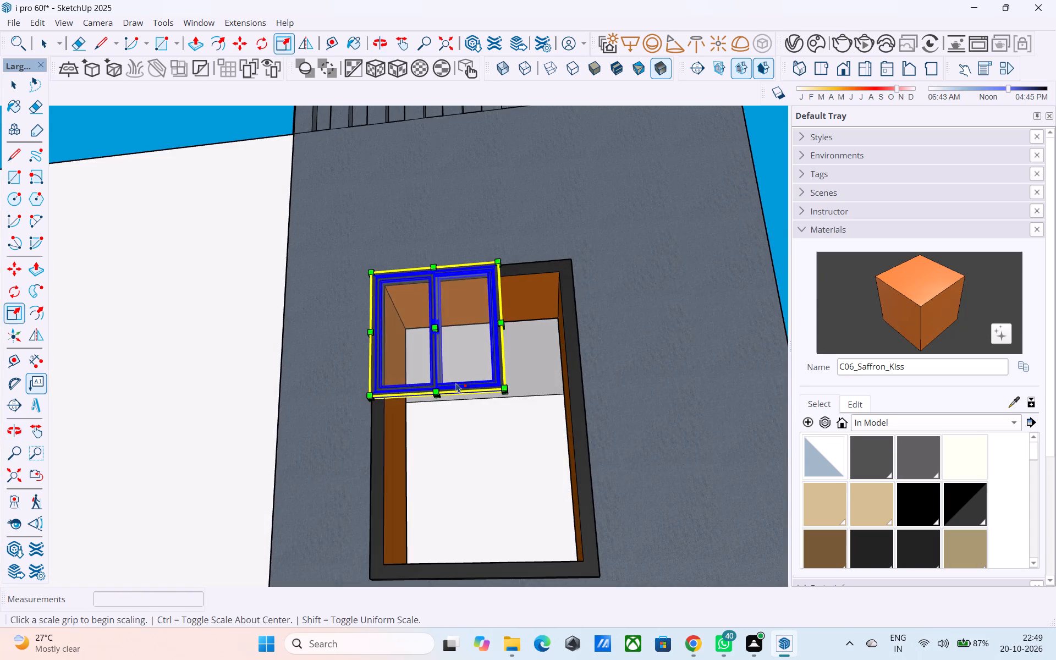
{"action": "middle_click_drag", "start_coordinate": [456, 383], "coordinate": [417, 251]}
{"action": "scroll", "coordinate": [418, 258], "scroll_direction": "up", "scroll_amount": 8}
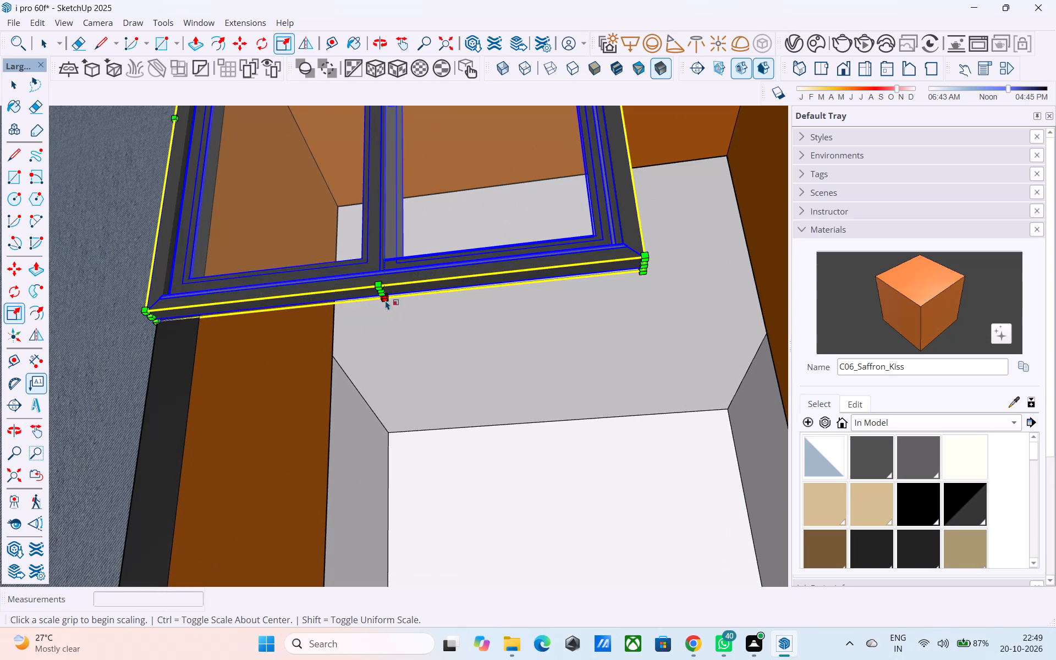
{"action": "left_click", "coordinate": [383, 296]}
{"action": "scroll", "coordinate": [383, 293], "scroll_direction": "down", "scroll_amount": 16}
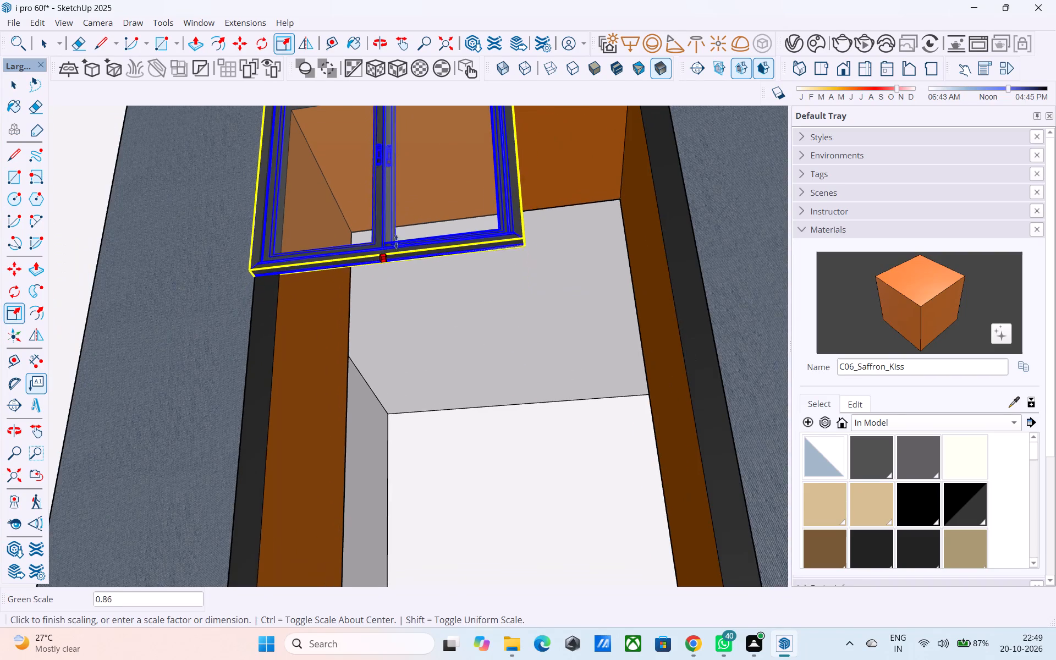
{"action": "scroll", "coordinate": [396, 241], "scroll_direction": "down", "scroll_amount": 6}
{"action": "scroll", "coordinate": [395, 231], "scroll_direction": "up", "scroll_amount": 1}
{"action": "scroll", "coordinate": [395, 231], "scroll_direction": "down", "scroll_amount": 3}
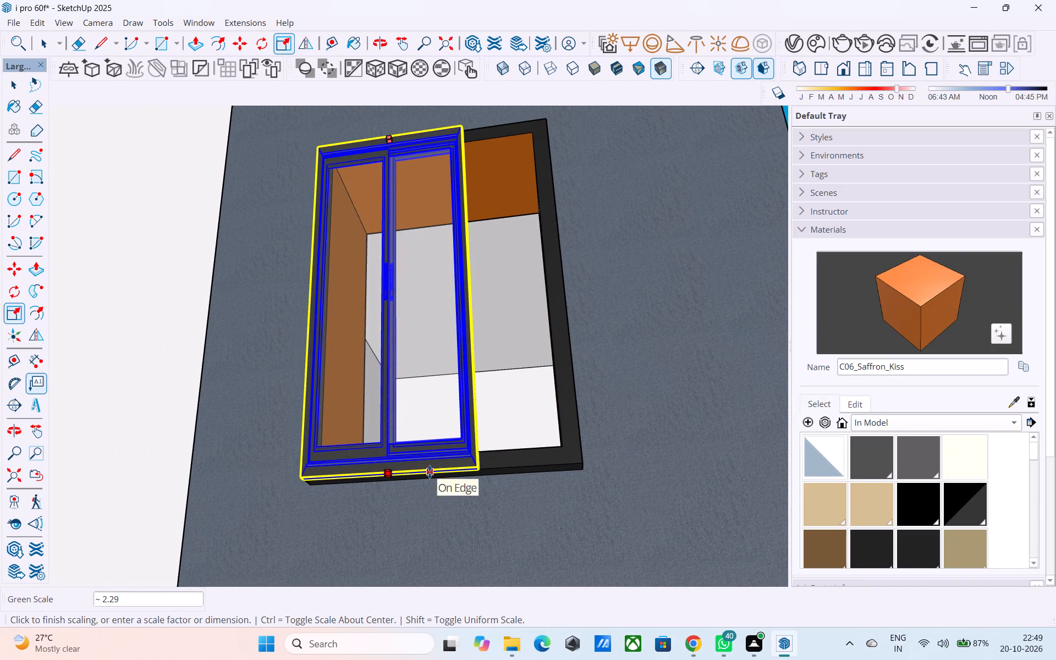
{"action": "left_click", "coordinate": [430, 472]}
Stretch the upper-floor window copy on the grey wall horizontally by about 1.60, out to the far side edge of its opening.
{"action": "scroll", "coordinate": [453, 422], "scroll_direction": "down", "scroll_amount": 3}
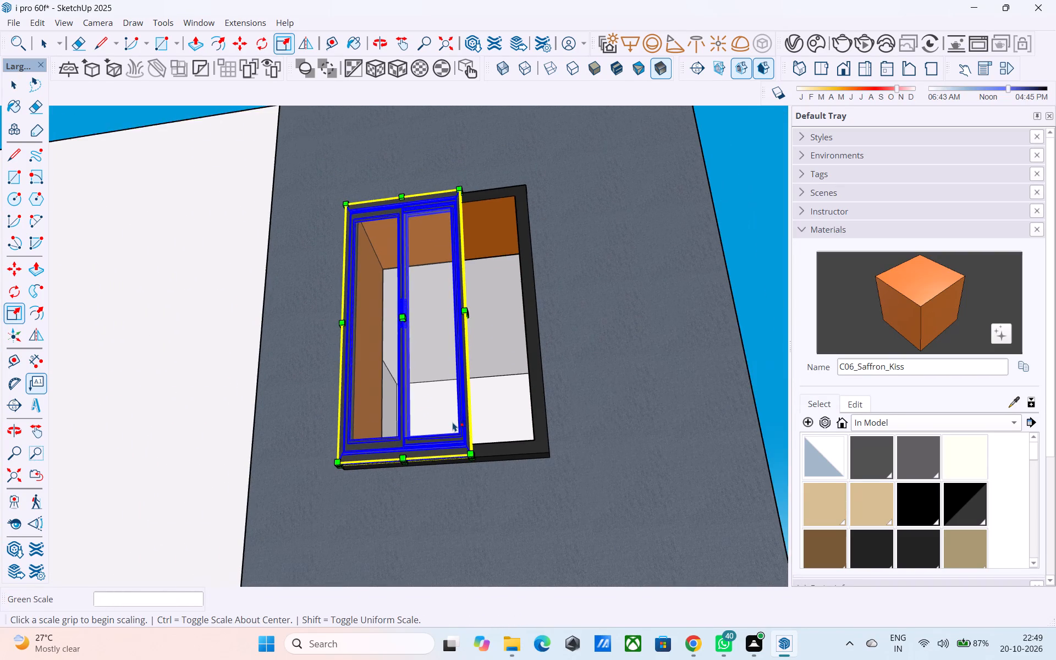
{"action": "middle_click_drag", "start_coordinate": [453, 431], "coordinate": [428, 492]}
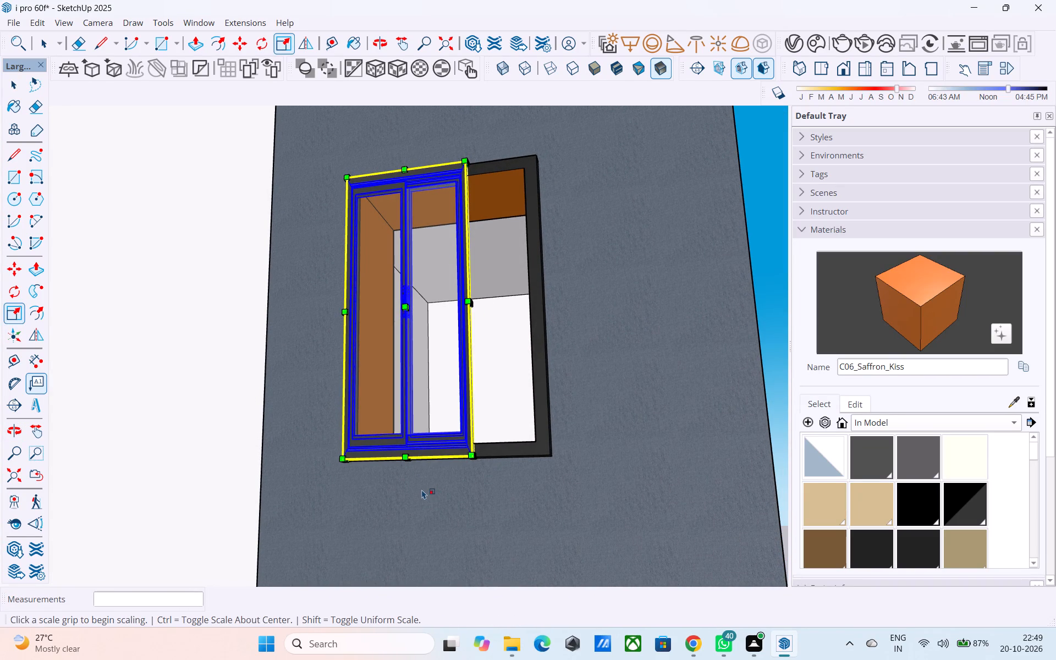
{"action": "middle_click_drag", "start_coordinate": [419, 488], "coordinate": [386, 480]}
{"action": "scroll", "coordinate": [387, 489], "scroll_direction": "up", "scroll_amount": 1}
{"action": "scroll", "coordinate": [441, 408], "scroll_direction": "up", "scroll_amount": 4}
{"action": "scroll", "coordinate": [497, 232], "scroll_direction": "up", "scroll_amount": 1}
{"action": "middle_click_drag", "start_coordinate": [488, 238], "coordinate": [478, 245]}
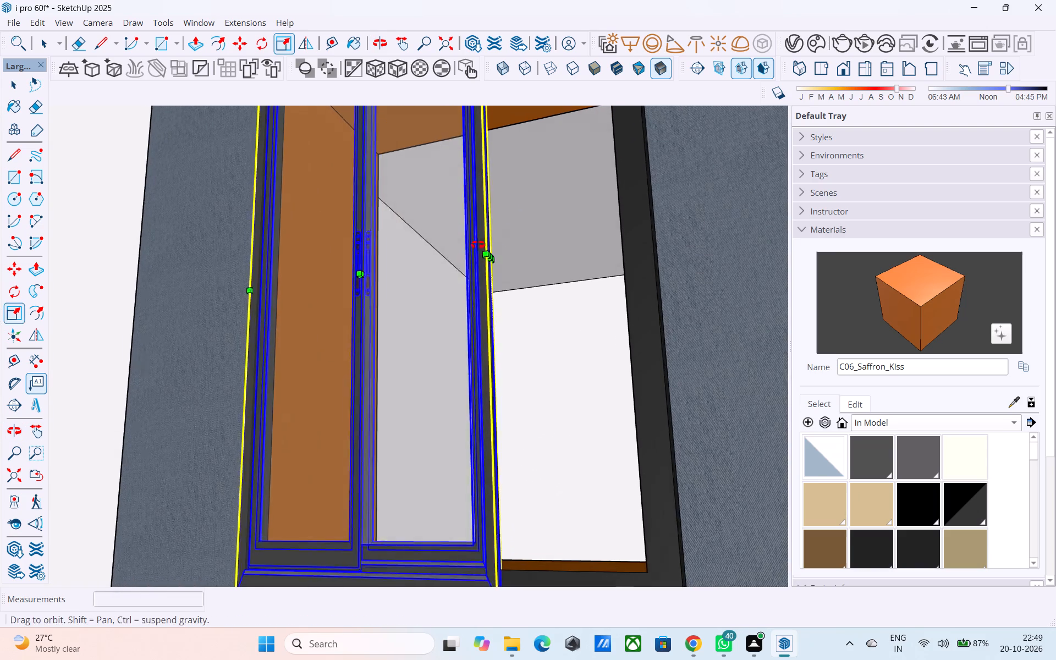
{"action": "middle_click_drag", "start_coordinate": [478, 245], "coordinate": [383, 333]}
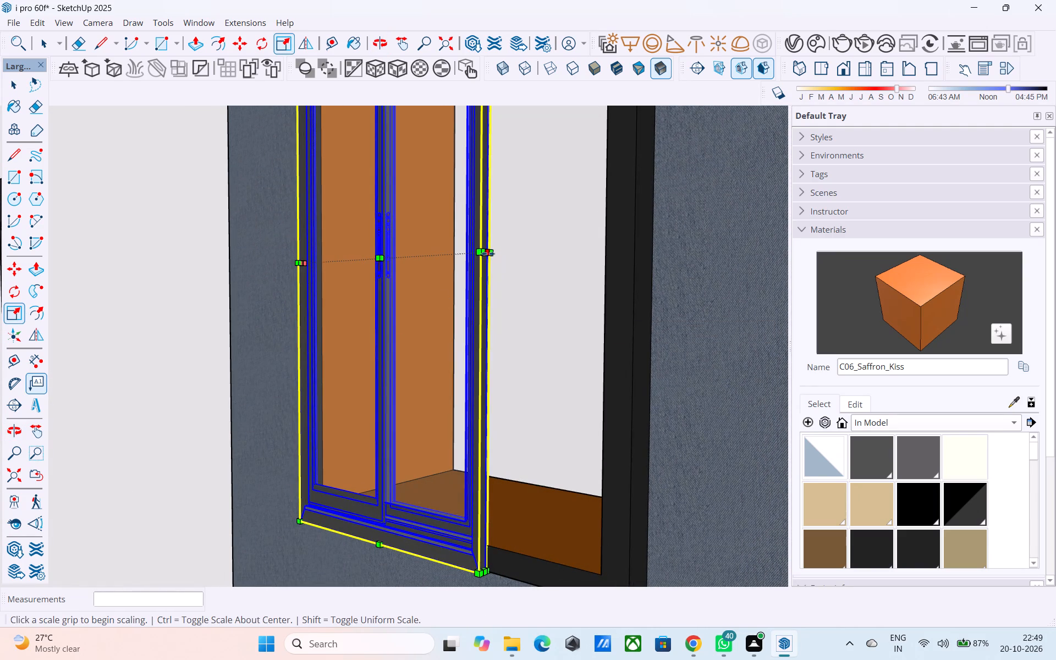
{"action": "left_click", "coordinate": [488, 254]}
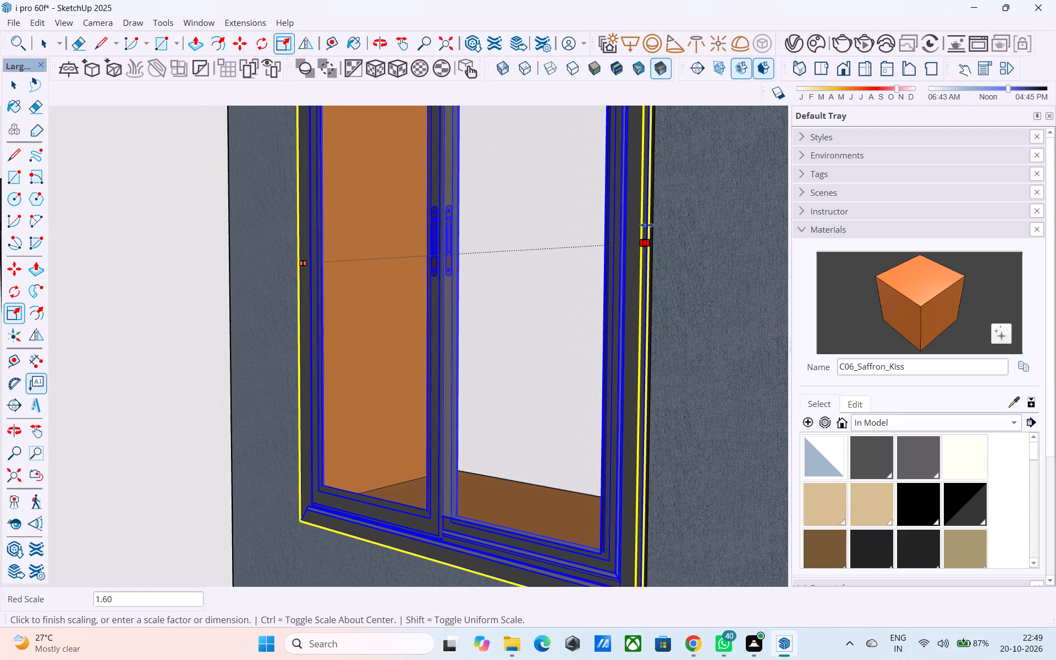
{"action": "left_click", "coordinate": [648, 226]}
{"action": "scroll", "coordinate": [652, 205], "scroll_direction": "down", "scroll_amount": 4}
{"action": "scroll", "coordinate": [652, 205], "scroll_direction": "up", "scroll_amount": 1}
{"action": "scroll", "coordinate": [652, 205], "scroll_direction": "down", "scroll_amount": 7}
{"action": "key", "text": "space"}
{"action": "scroll", "coordinate": [522, 266], "scroll_direction": "down", "scroll_amount": 9}
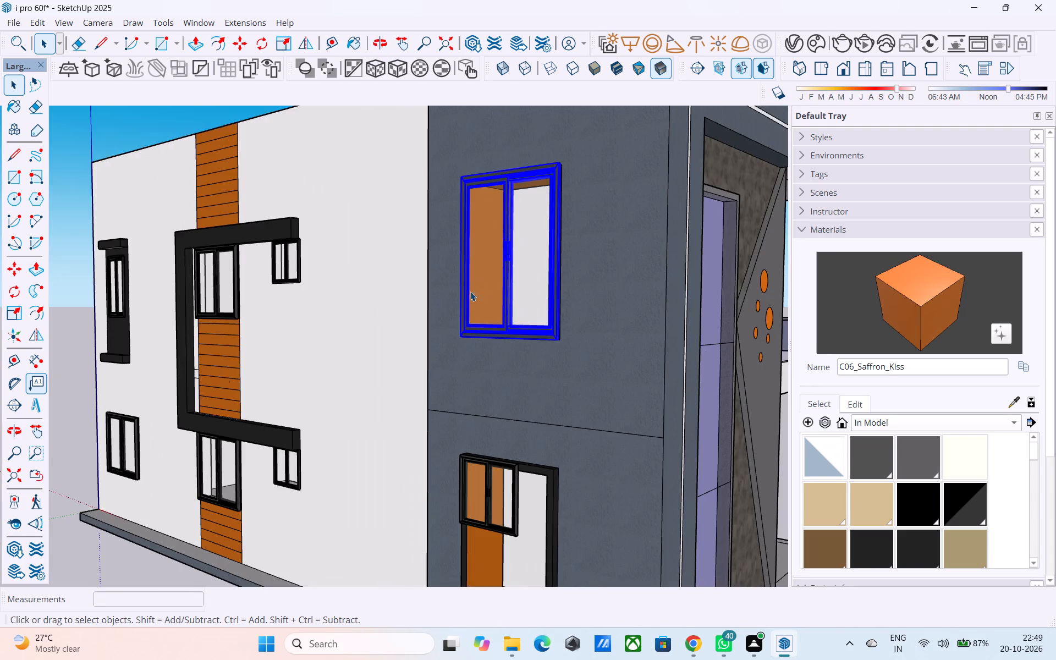
Scale the ground-floor window copy on the grey wall uniformly until it spans the width of its opening.
{"action": "scroll", "coordinate": [464, 283], "scroll_direction": "down", "scroll_amount": 7}
{"action": "scroll", "coordinate": [524, 405], "scroll_direction": "up", "scroll_amount": 6}
{"action": "scroll", "coordinate": [504, 403], "scroll_direction": "down", "scroll_amount": 3}
{"action": "middle_click_drag", "start_coordinate": [504, 403], "coordinate": [480, 226]}
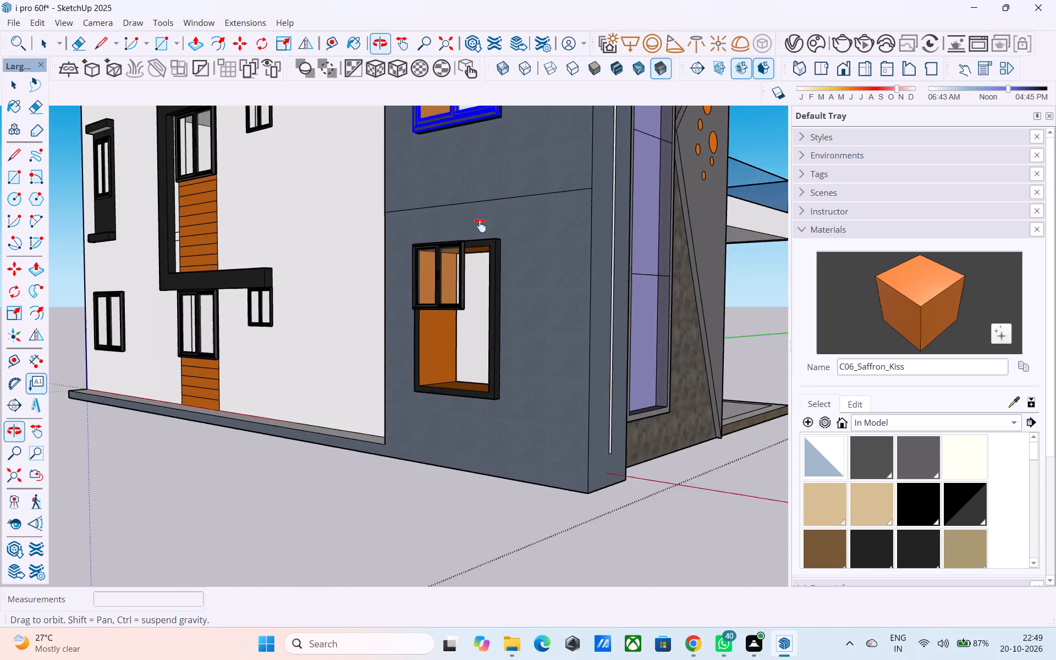
{"action": "middle_click_drag", "start_coordinate": [480, 226], "coordinate": [475, 209]}
{"action": "scroll", "coordinate": [446, 298], "scroll_direction": "up", "scroll_amount": 5}
{"action": "left_click", "coordinate": [444, 262]}
{"action": "left_click", "coordinate": [442, 252]}
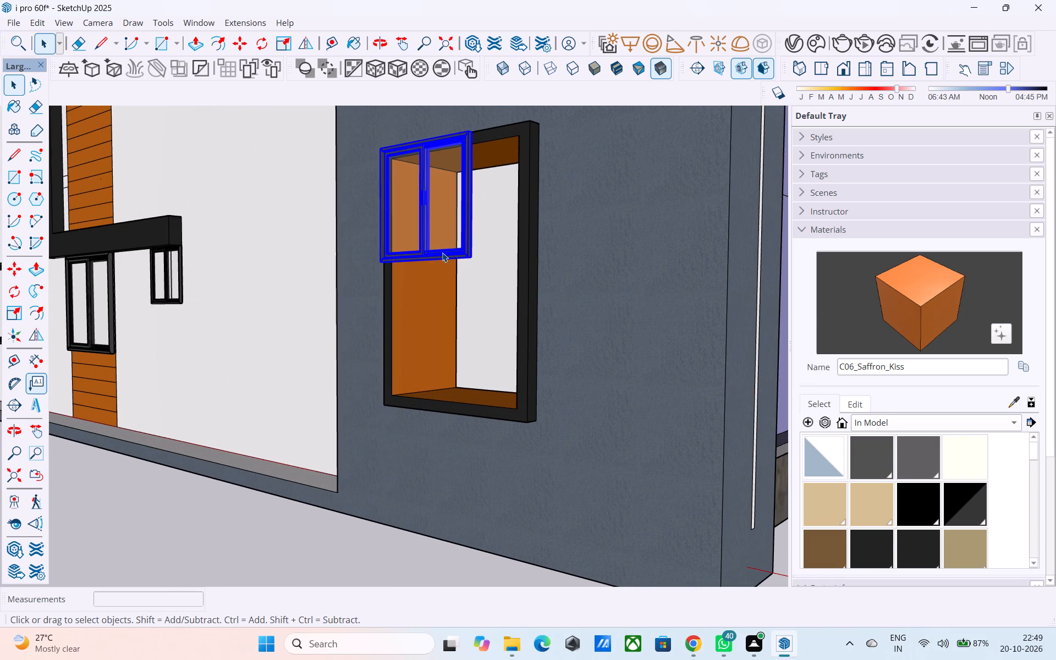
{"action": "key", "text": "s"}
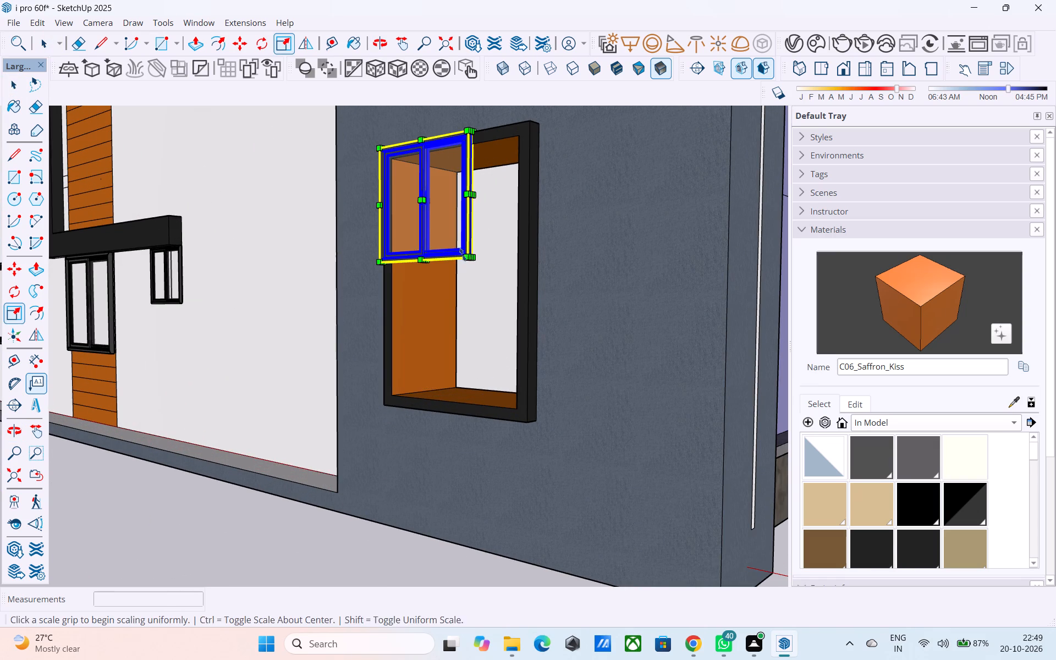
{"action": "left_click", "coordinate": [465, 255]}
{"action": "left_click", "coordinate": [546, 325]}
Stretch the ground-floor window copy on the grey wall vertically down to the bottom edge of its opening's frame.
{"action": "scroll", "coordinate": [544, 325], "scroll_direction": "up", "scroll_amount": 1}
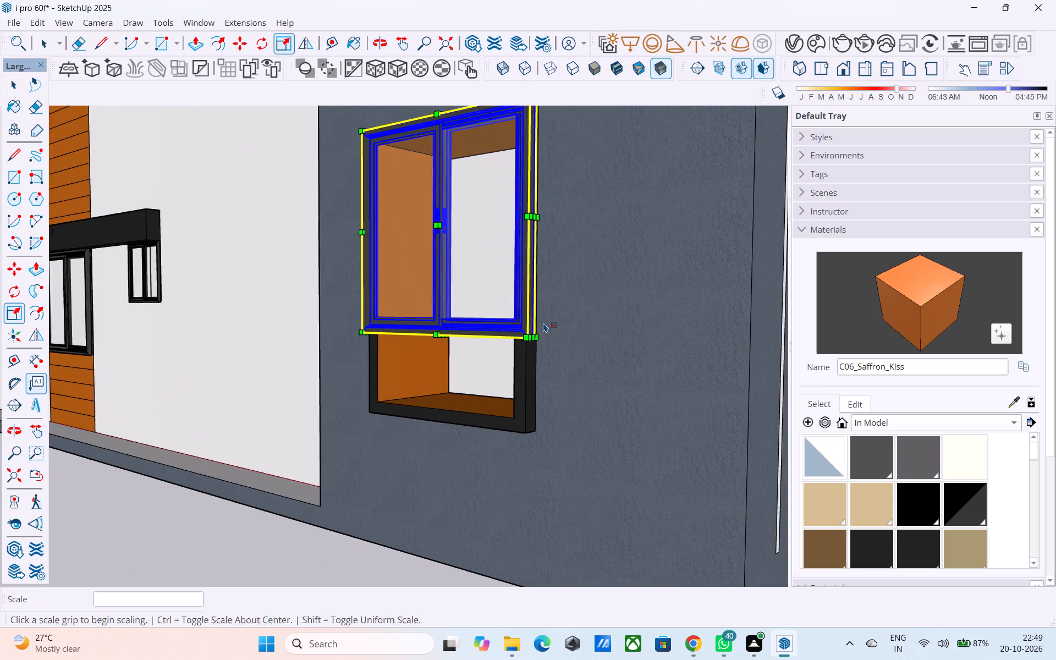
{"action": "middle_click_drag", "start_coordinate": [547, 307], "coordinate": [594, 228]}
{"action": "scroll", "coordinate": [465, 373], "scroll_direction": "up", "scroll_amount": 3}
{"action": "left_click", "coordinate": [409, 332]}
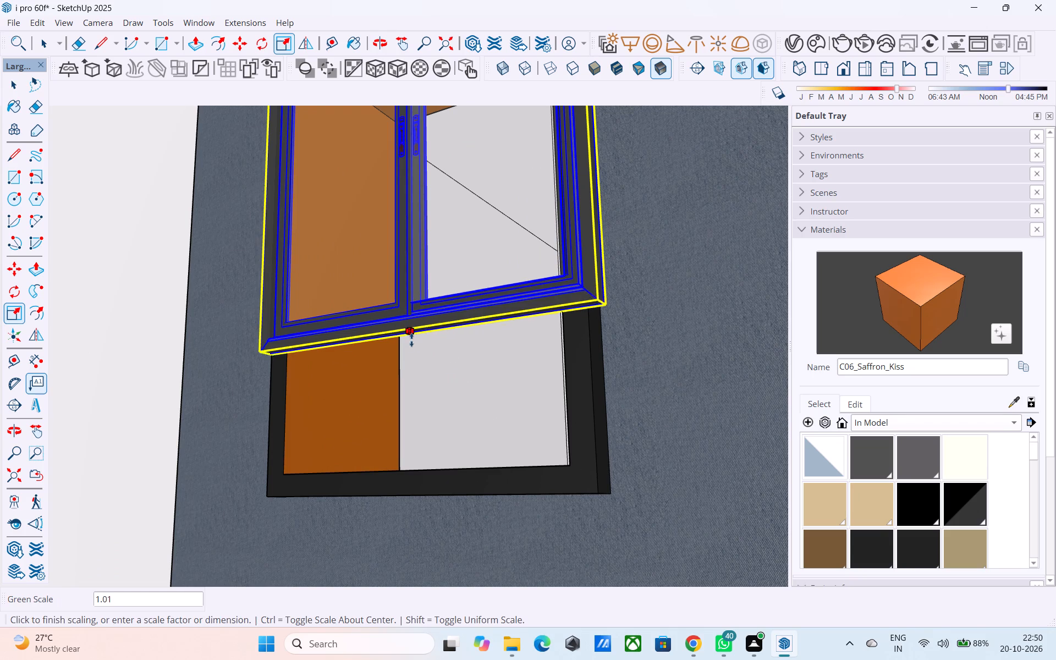
{"action": "left_click", "coordinate": [446, 495]}
{"action": "key", "text": "space"}
{"action": "scroll", "coordinate": [443, 491], "scroll_direction": "down", "scroll_amount": 5}
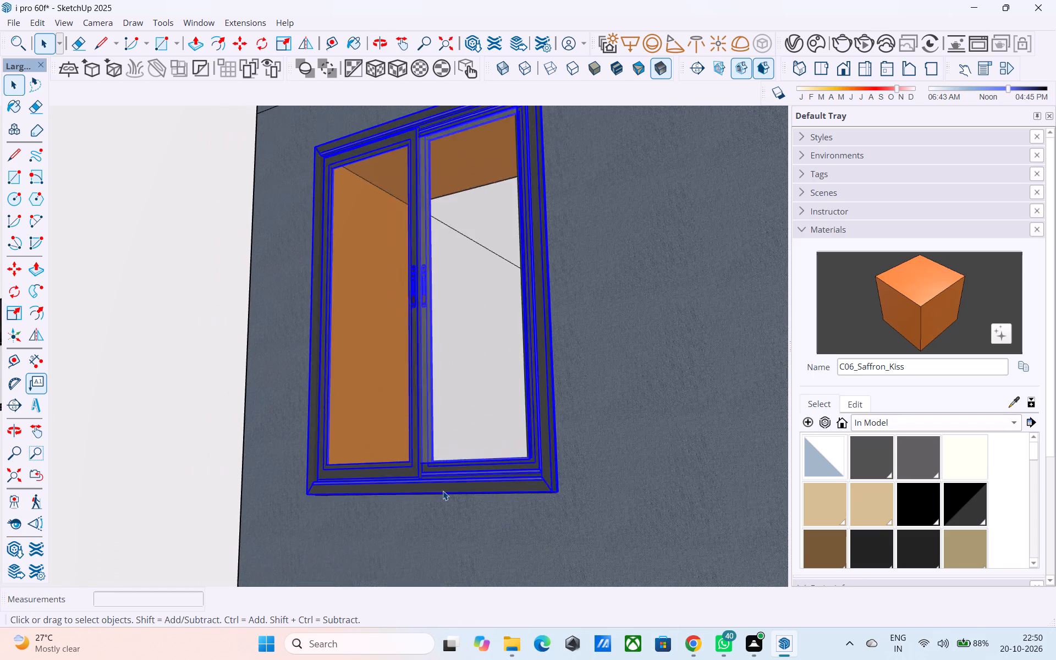
Deselect the window and save the model, purging unused components, materials, environments, styles and tags.
{"action": "scroll", "coordinate": [443, 491], "scroll_direction": "down", "scroll_amount": 20}
{"action": "middle_click_drag", "start_coordinate": [425, 470], "coordinate": [415, 486]}
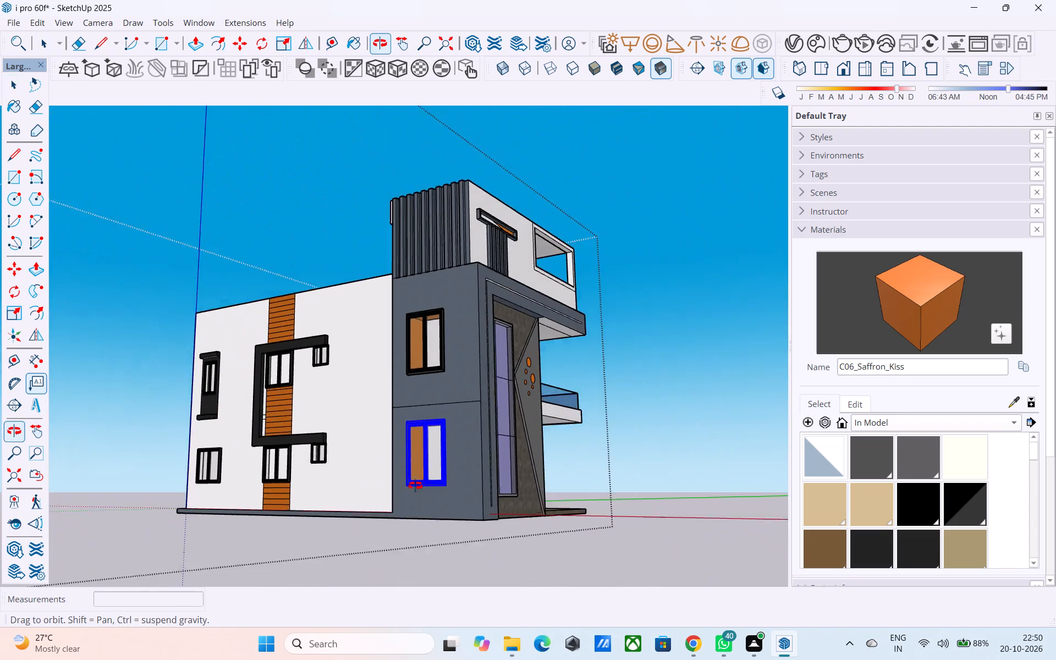
{"action": "middle_click_drag", "start_coordinate": [415, 486], "coordinate": [435, 538]}
{"action": "left_click", "coordinate": [342, 305]}
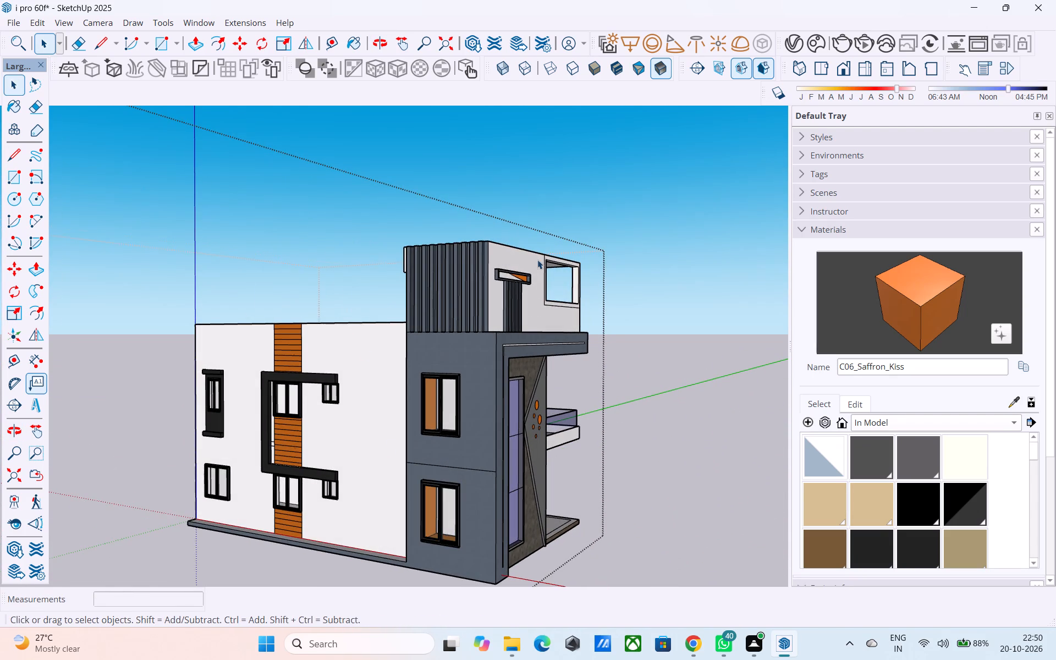
{"action": "scroll", "coordinate": [537, 260], "scroll_direction": "down", "scroll_amount": 3}
{"action": "middle_click_drag", "start_coordinate": [536, 260], "coordinate": [452, 282]}
{"action": "left_click", "coordinate": [507, 203]}
{"action": "key", "text": "ctrl+s"}
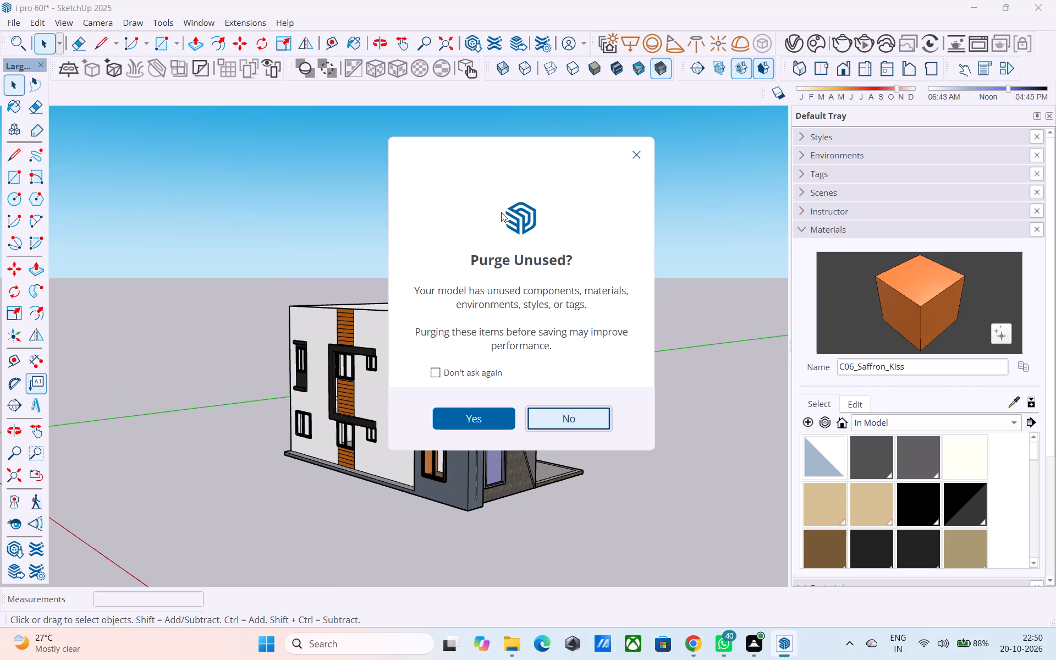
{"action": "left_click", "coordinate": [488, 424]}
{"action": "key", "text": "ctrl+s"}
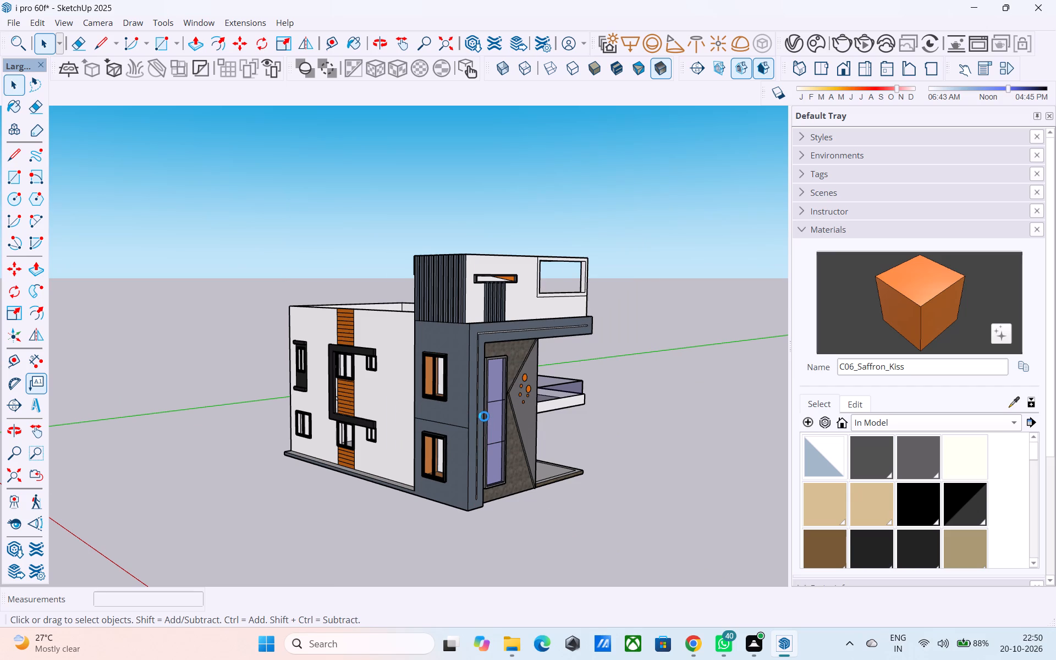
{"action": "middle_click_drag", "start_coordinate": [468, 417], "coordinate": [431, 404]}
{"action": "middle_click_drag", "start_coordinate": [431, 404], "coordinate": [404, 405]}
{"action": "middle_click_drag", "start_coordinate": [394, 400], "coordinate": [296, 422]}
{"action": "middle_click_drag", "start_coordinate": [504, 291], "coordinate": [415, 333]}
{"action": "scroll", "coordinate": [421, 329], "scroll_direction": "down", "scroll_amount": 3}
Save the purged model again and turn to the front facade of the house.
{"action": "key", "text": "ctrl+s"}
{"action": "scroll", "coordinate": [420, 331], "scroll_direction": "up", "scroll_amount": 1}
{"action": "middle_click_drag", "start_coordinate": [420, 331], "coordinate": [424, 308]}
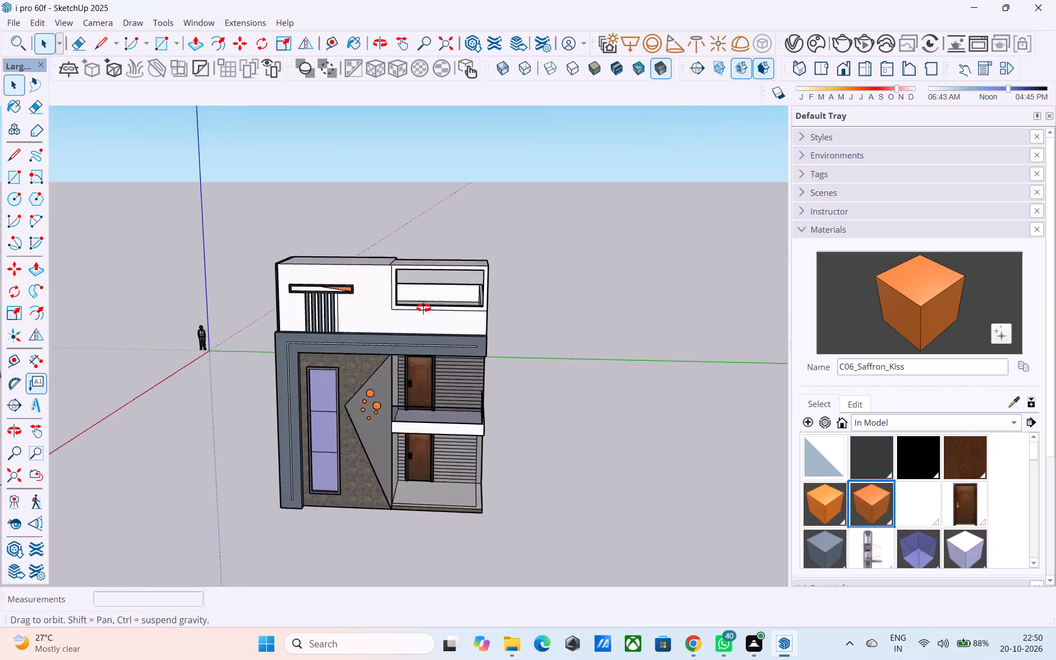
Examine the house's front facade and both side walls from several angles.
{"action": "middle_click_drag", "start_coordinate": [424, 308], "coordinate": [434, 296]}
{"action": "middle_click_drag", "start_coordinate": [416, 318], "coordinate": [265, 318]}
{"action": "scroll", "coordinate": [435, 308], "scroll_direction": "up", "scroll_amount": 1}
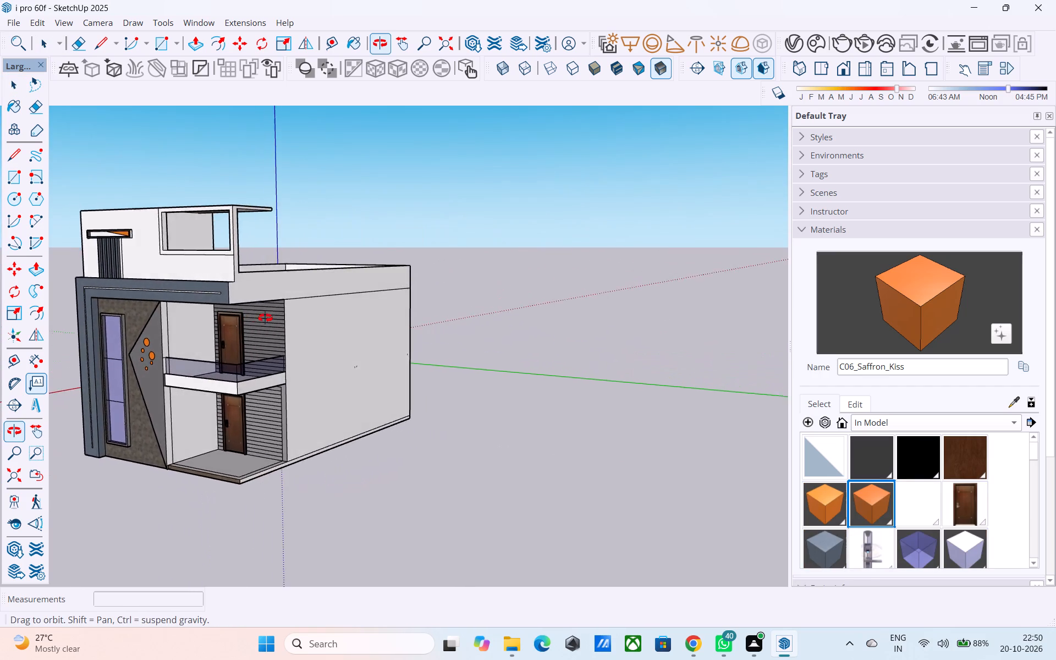
{"action": "middle_click_drag", "start_coordinate": [265, 318], "coordinate": [569, 317]}
{"action": "scroll", "coordinate": [569, 317], "scroll_direction": "up", "scroll_amount": 3}
{"action": "scroll", "coordinate": [346, 317], "scroll_direction": "down", "scroll_amount": 5}
{"action": "middle_click_drag", "start_coordinate": [473, 325], "coordinate": [538, 273]}
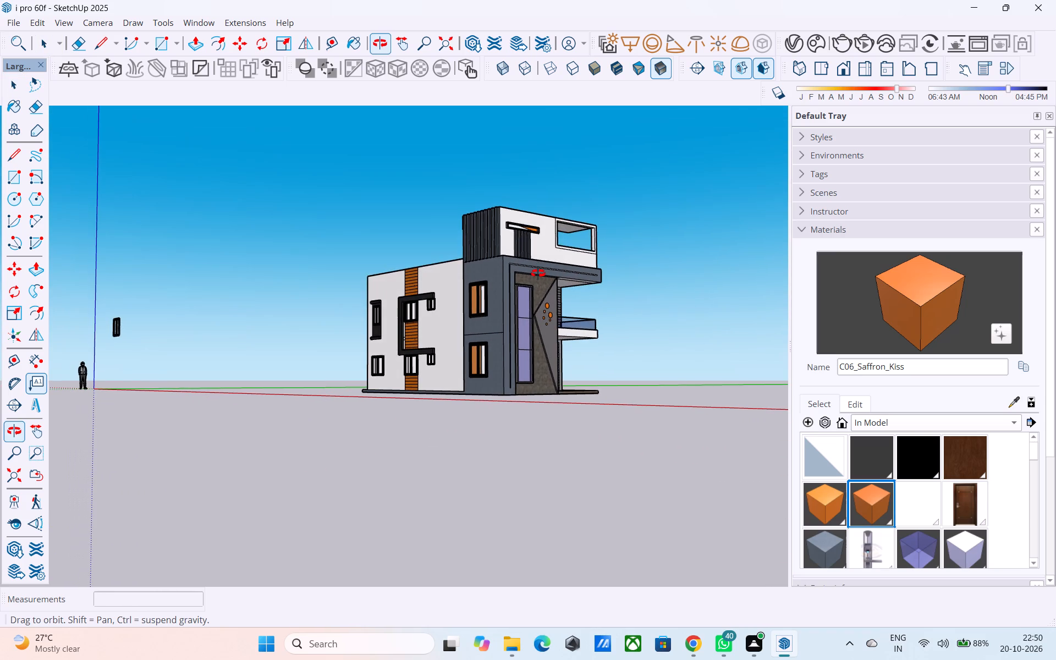
{"action": "middle_click_drag", "start_coordinate": [538, 273], "coordinate": [543, 279]}
{"action": "scroll", "coordinate": [543, 279], "scroll_direction": "up", "scroll_amount": 5}
{"action": "middle_click", "coordinate": [543, 279]}
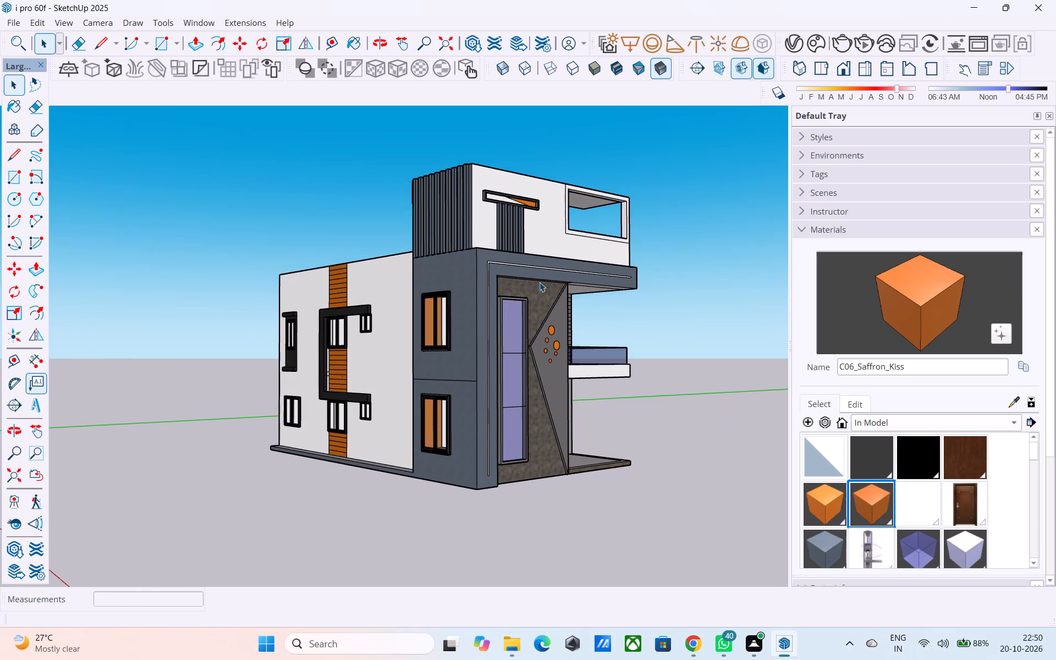
{"action": "middle_click_drag", "start_coordinate": [540, 282], "coordinate": [504, 290]}
{"action": "middle_click_drag", "start_coordinate": [503, 300], "coordinate": [460, 309]}
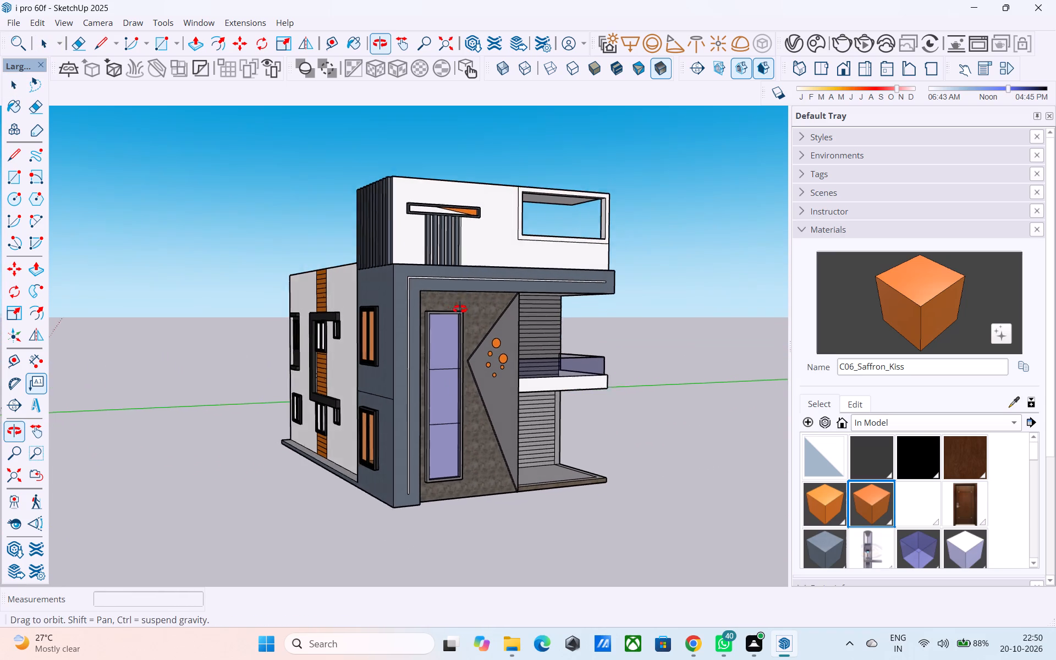
{"action": "middle_click_drag", "start_coordinate": [460, 309], "coordinate": [459, 309]}
{"action": "scroll", "coordinate": [459, 309], "scroll_direction": "up", "scroll_amount": 1}
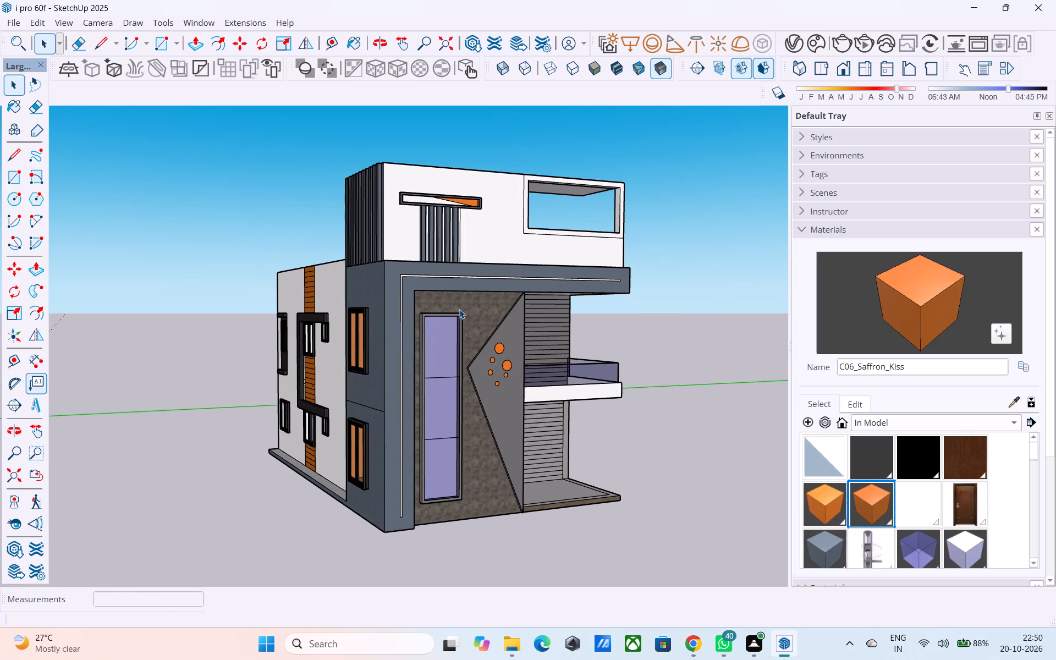
{"action": "scroll", "coordinate": [459, 309], "scroll_direction": "down", "scroll_amount": 2}
{"action": "middle_click_drag", "start_coordinate": [459, 309], "coordinate": [466, 312]}
{"action": "scroll", "coordinate": [466, 312], "scroll_direction": "up", "scroll_amount": 1}
Save the house model.
{"action": "key", "text": "ctrl+s"}
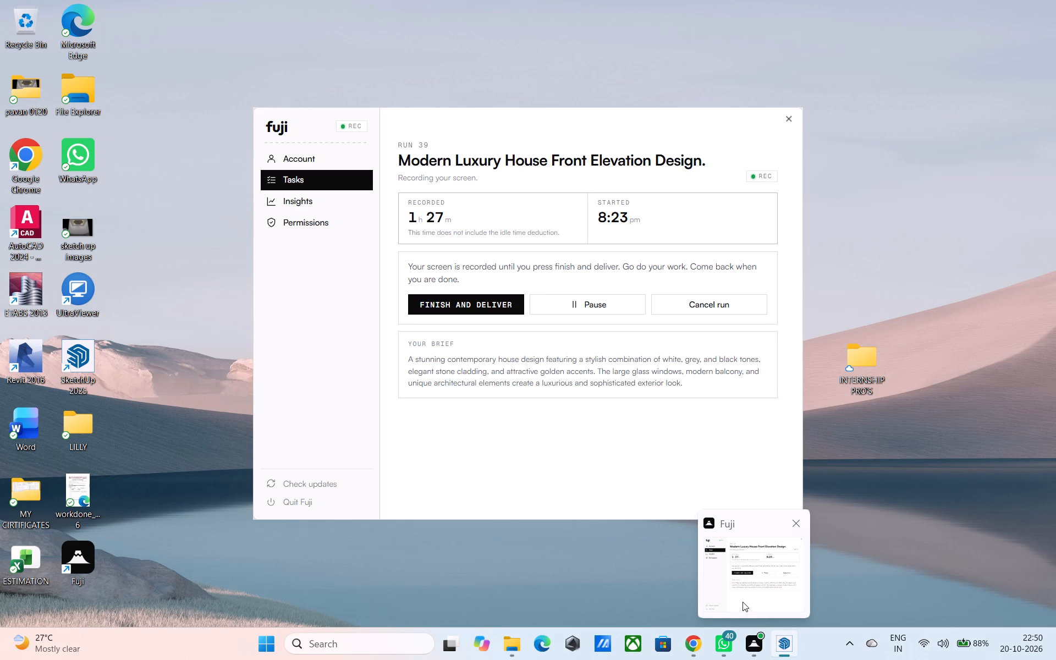
Inspect the front facade, the roof and the upper-floor slats from above and close up.
{"action": "middle_click_drag", "start_coordinate": [727, 402], "coordinate": [524, 447]}
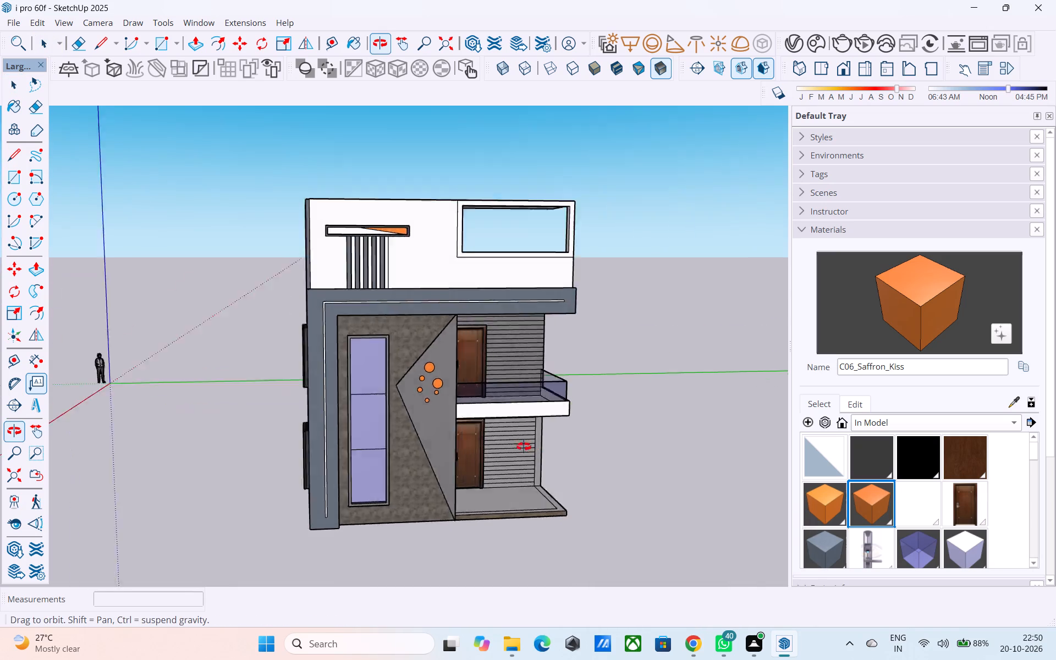
{"action": "middle_click_drag", "start_coordinate": [524, 447], "coordinate": [667, 361]}
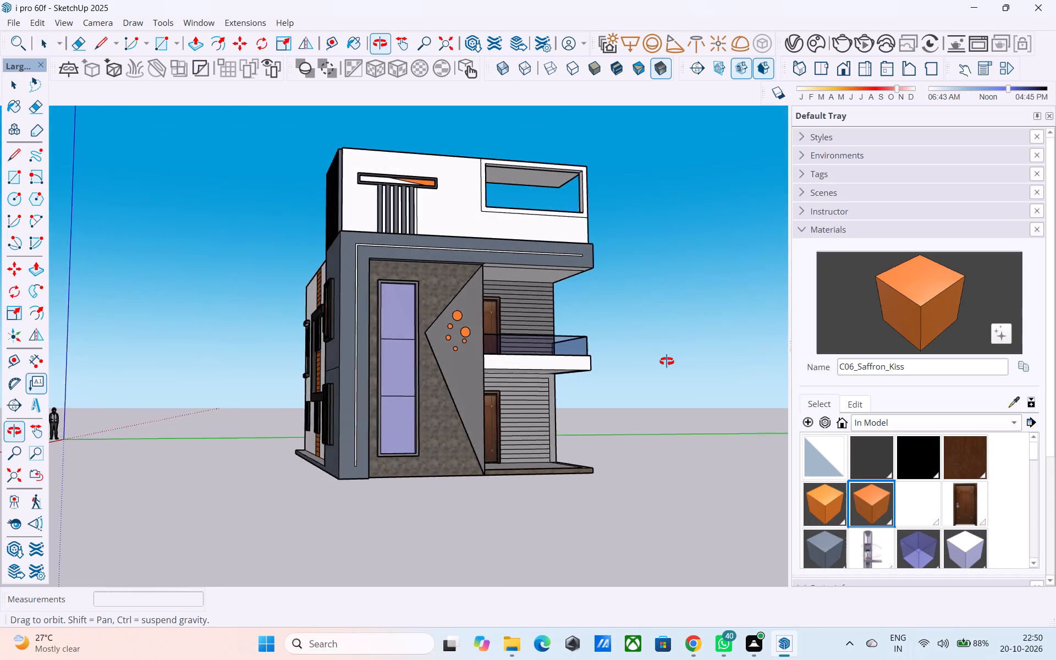
{"action": "middle_click_drag", "start_coordinate": [667, 361], "coordinate": [753, 437]}
{"action": "middle_click_drag", "start_coordinate": [566, 433], "coordinate": [593, 545]}
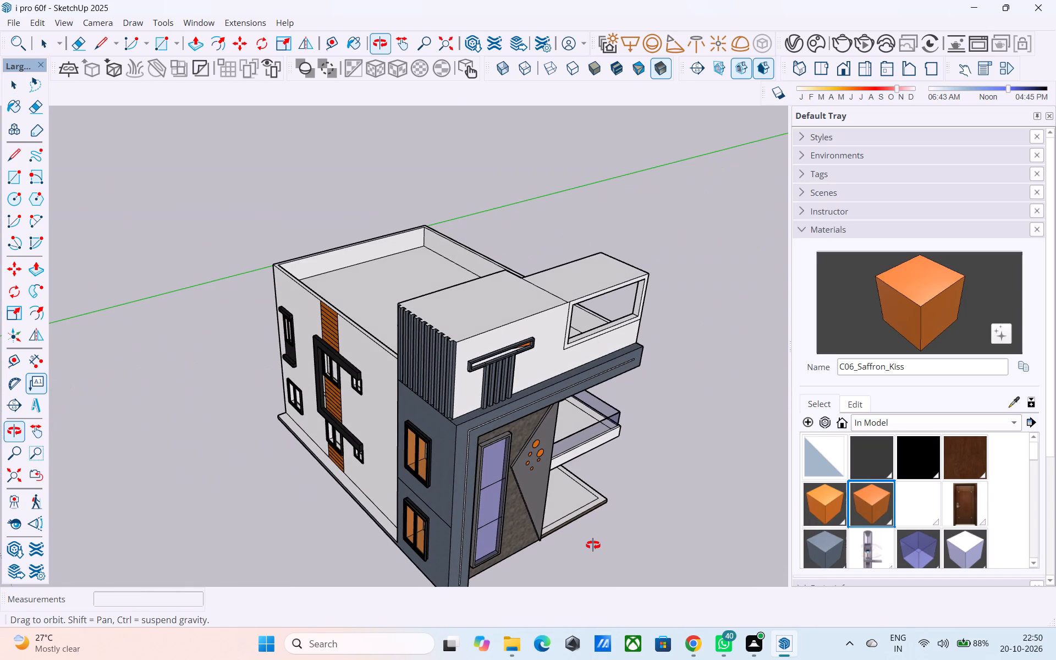
{"action": "middle_click_drag", "start_coordinate": [593, 545], "coordinate": [592, 545]}
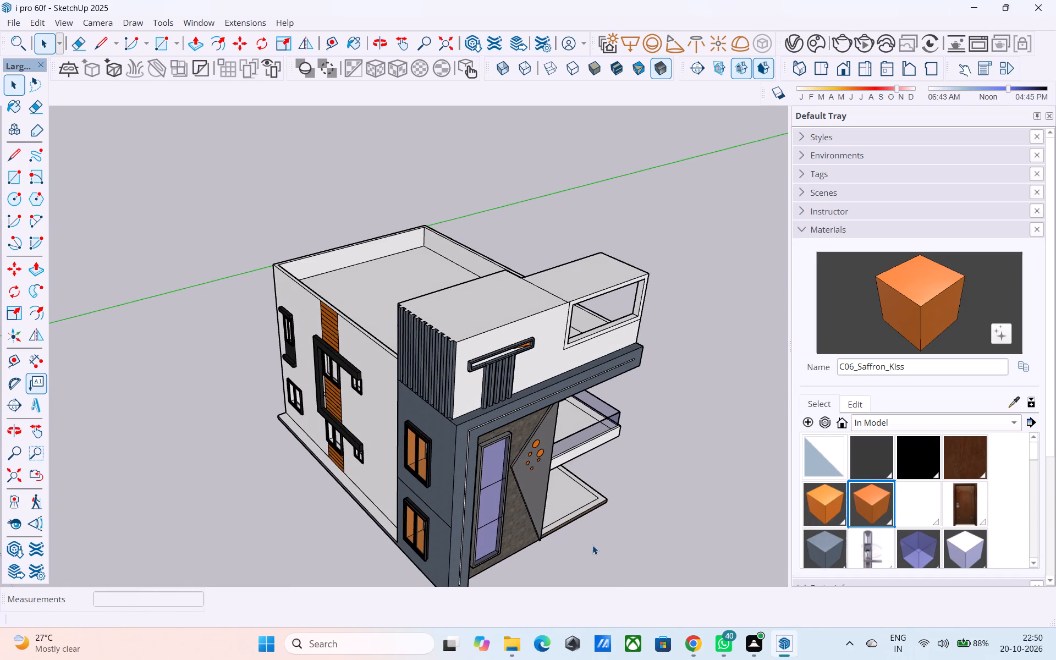
{"action": "middle_click_drag", "start_coordinate": [592, 545], "coordinate": [587, 532]}
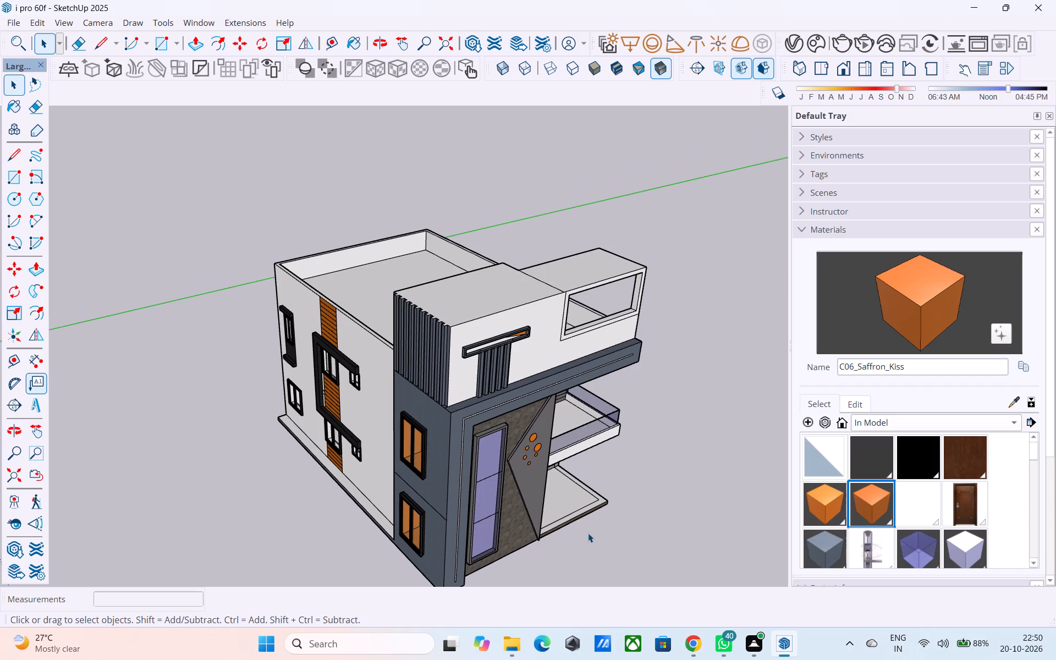
{"action": "scroll", "coordinate": [690, 496], "scroll_direction": "down", "scroll_amount": 2}
{"action": "middle_click_drag", "start_coordinate": [689, 494], "coordinate": [680, 446]}
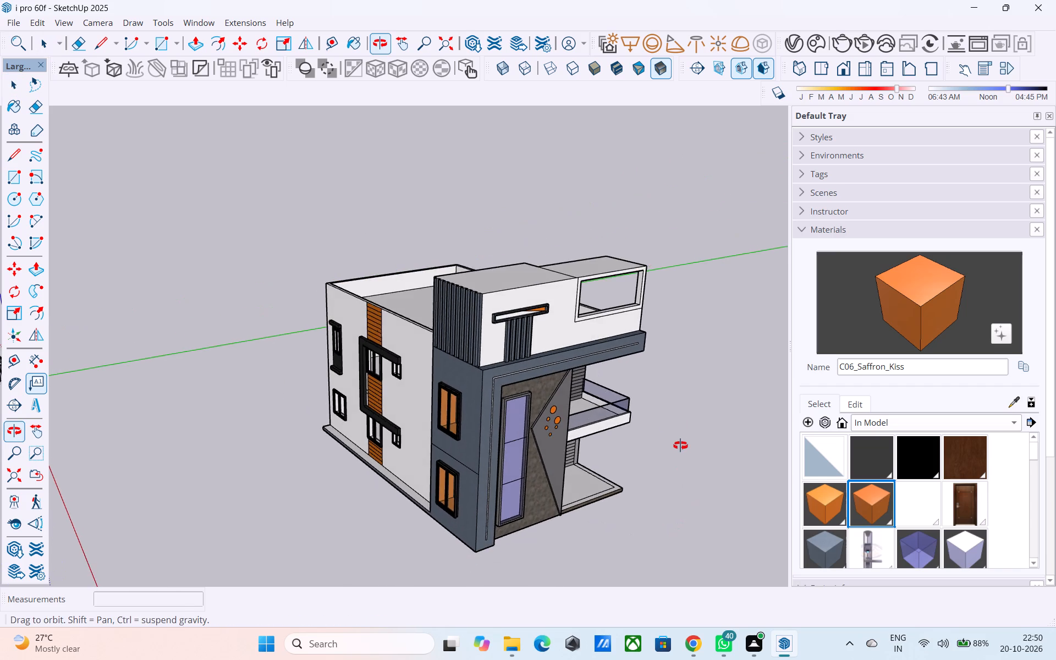
{"action": "middle_click_drag", "start_coordinate": [680, 446], "coordinate": [651, 350]}
{"action": "scroll", "coordinate": [429, 206], "scroll_direction": "up", "scroll_amount": 9}
{"action": "middle_click_drag", "start_coordinate": [490, 135], "coordinate": [491, 146]}
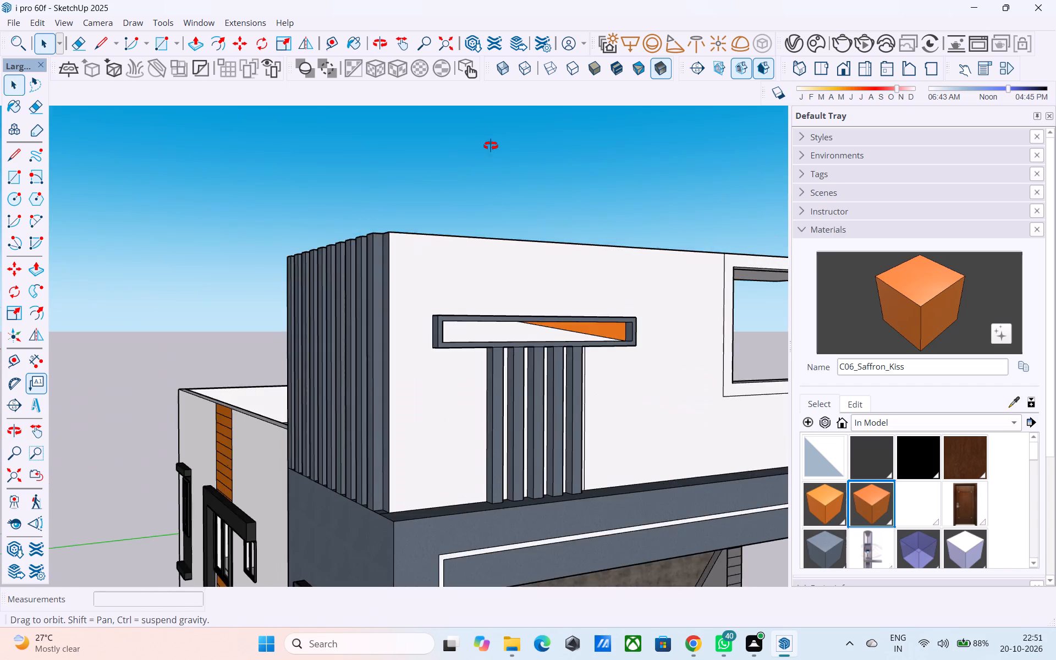
{"action": "middle_click_drag", "start_coordinate": [491, 146], "coordinate": [509, 335]}
{"action": "scroll", "coordinate": [509, 335], "scroll_direction": "down", "scroll_amount": 10}
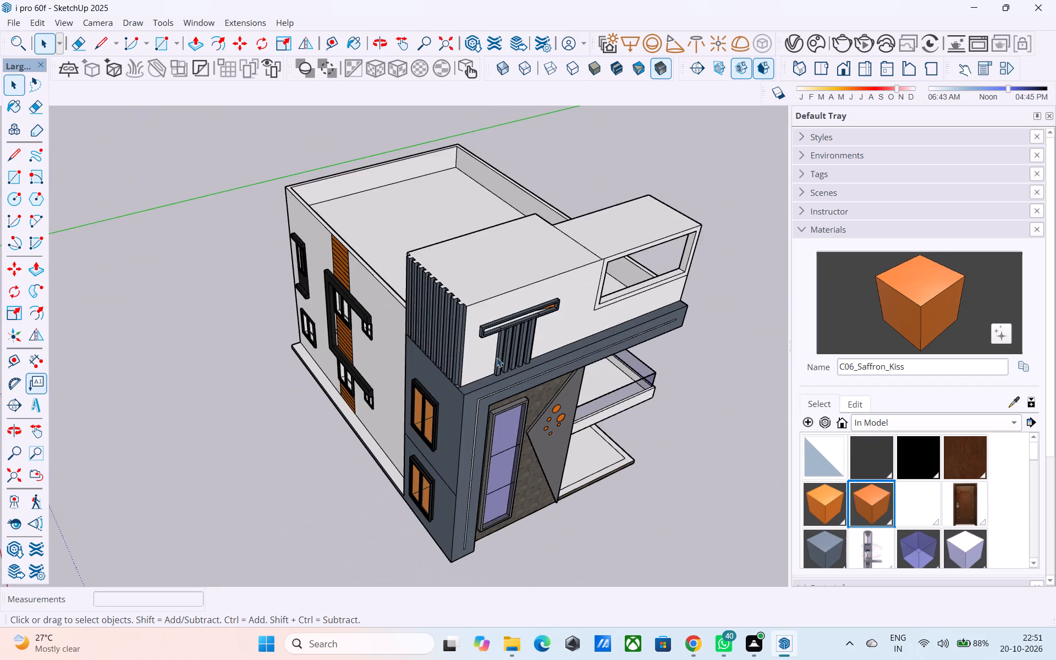
{"action": "middle_click_drag", "start_coordinate": [497, 358], "coordinate": [543, 294]}
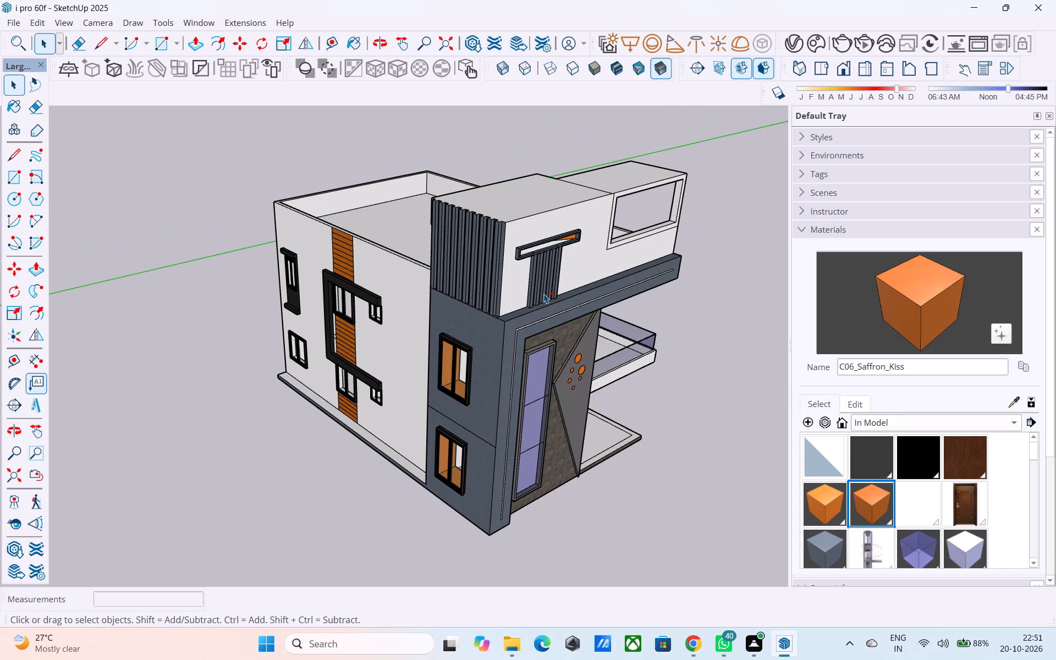
Save the model again.
{"action": "key", "text": "ctrl+s"}
Examine the house all the way round, including the plain side wall, the balcony and the front.
{"action": "middle_click_drag", "start_coordinate": [470, 431], "coordinate": [444, 377]}
{"action": "middle_click_drag", "start_coordinate": [337, 391], "coordinate": [271, 389], "text": "shift"}
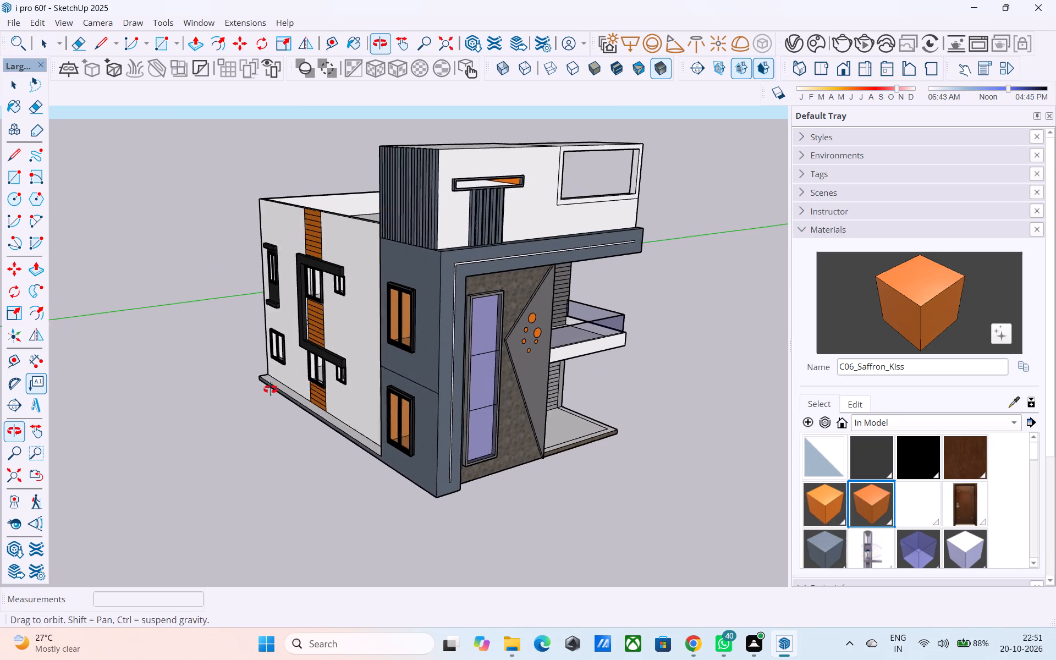
{"action": "middle_click_drag", "start_coordinate": [271, 389], "coordinate": [136, 405], "text": "shift"}
{"action": "middle_click_drag", "start_coordinate": [323, 334], "coordinate": [216, 280]}
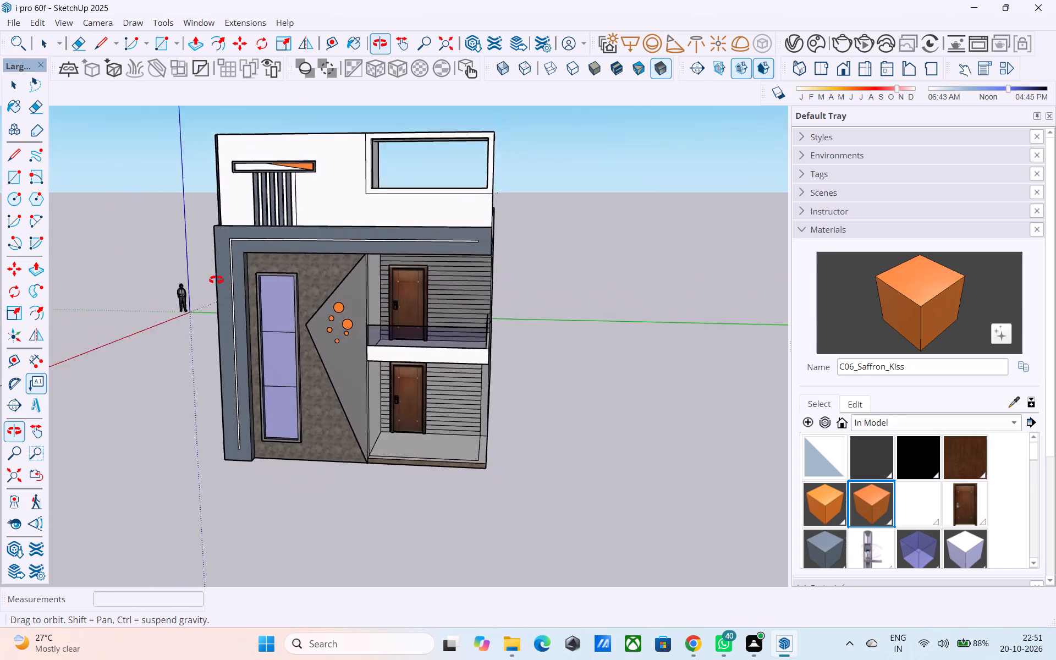
{"action": "middle_click_drag", "start_coordinate": [216, 280], "coordinate": [174, 274]}
{"action": "middle_click_drag", "start_coordinate": [271, 295], "coordinate": [68, 340], "text": "shift"}
{"action": "middle_click_drag", "start_coordinate": [302, 335], "coordinate": [228, 337]}
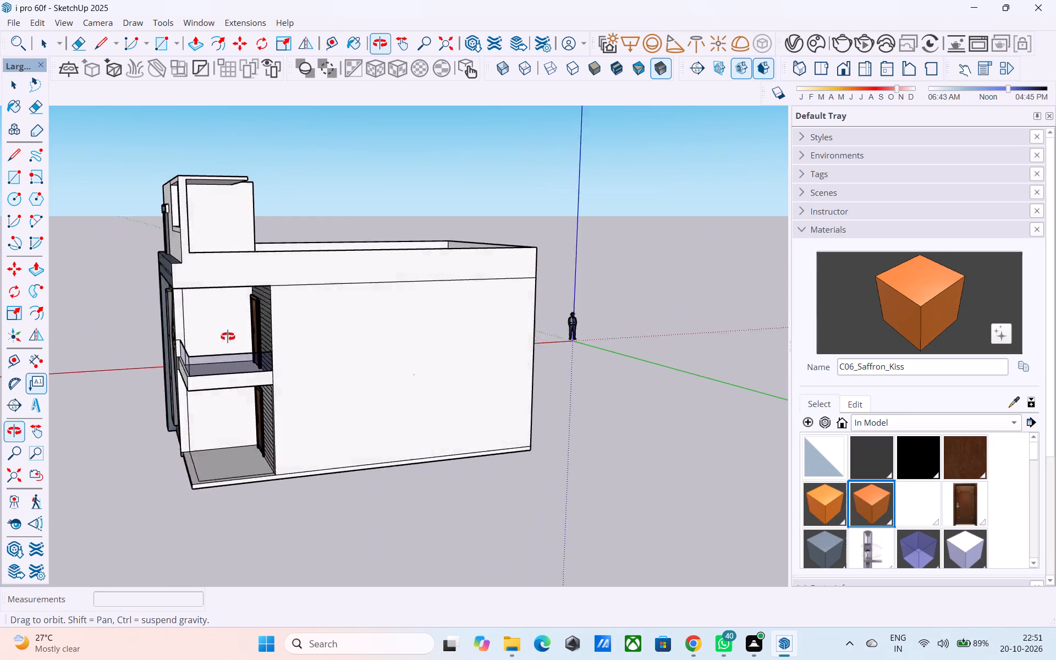
{"action": "middle_click_drag", "start_coordinate": [228, 337], "coordinate": [0, 362]}
{"action": "middle_click_drag", "start_coordinate": [380, 347], "coordinate": [657, 279]}
{"action": "middle_click_drag", "start_coordinate": [194, 298], "coordinate": [438, 298]}
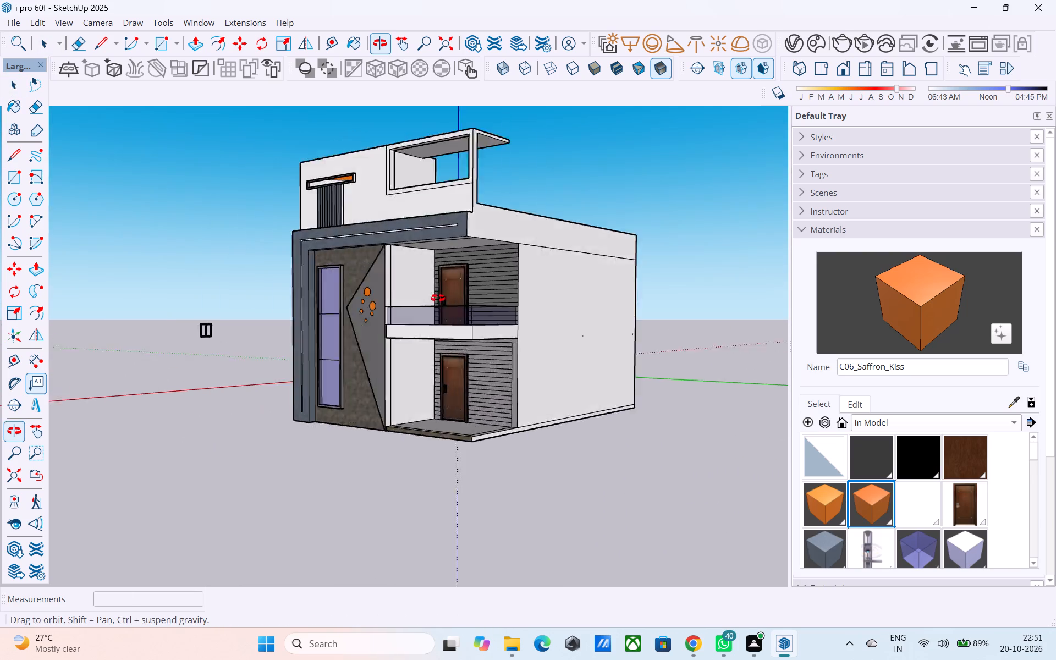
{"action": "middle_click_drag", "start_coordinate": [438, 298], "coordinate": [408, 398]}
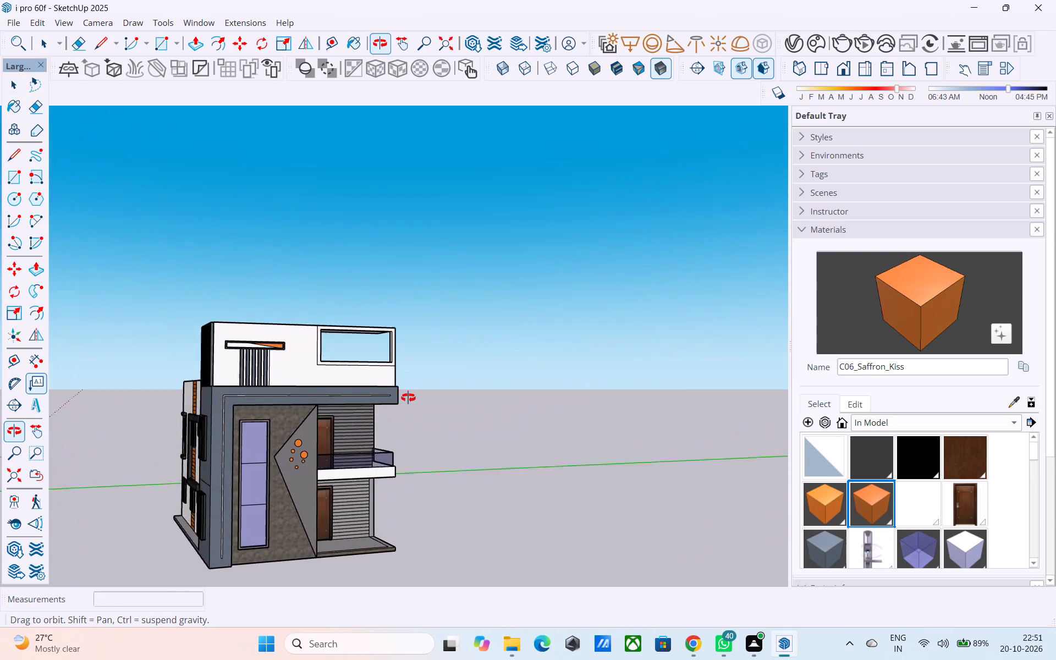
{"action": "middle_click_drag", "start_coordinate": [408, 398], "coordinate": [411, 396]}
{"action": "middle_click_drag", "start_coordinate": [350, 321], "coordinate": [378, 222], "text": "shift"}
{"action": "scroll", "coordinate": [378, 224], "scroll_direction": "up", "scroll_amount": 3, "text": "shift"}
{"action": "scroll", "coordinate": [349, 268], "scroll_direction": "down", "scroll_amount": 4}
{"action": "middle_click_drag", "start_coordinate": [318, 310], "coordinate": [385, 227]}
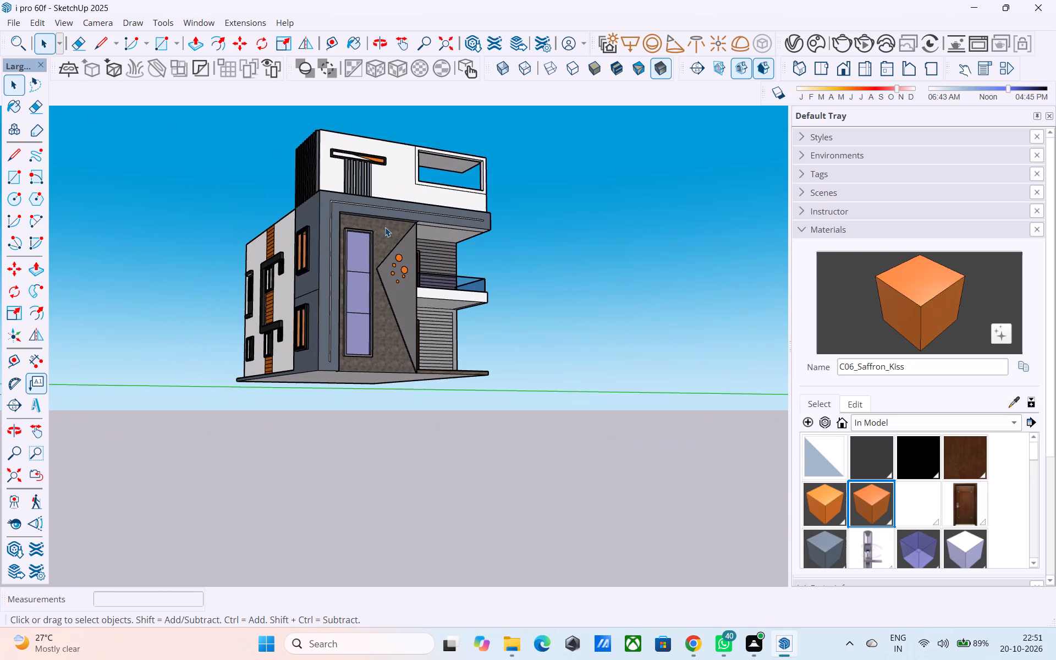
Save the model and return to the Select tool.
{"action": "key", "text": "ctrl+s"}
{"action": "key", "text": "ctrl+s"}
{"action": "key", "text": "space"}
Check the front facade and the window side wall from above and at eye level.
{"action": "middle_click_drag", "start_coordinate": [373, 338], "coordinate": [240, 488]}
{"action": "scroll", "coordinate": [240, 488], "scroll_direction": "up", "scroll_amount": 3}
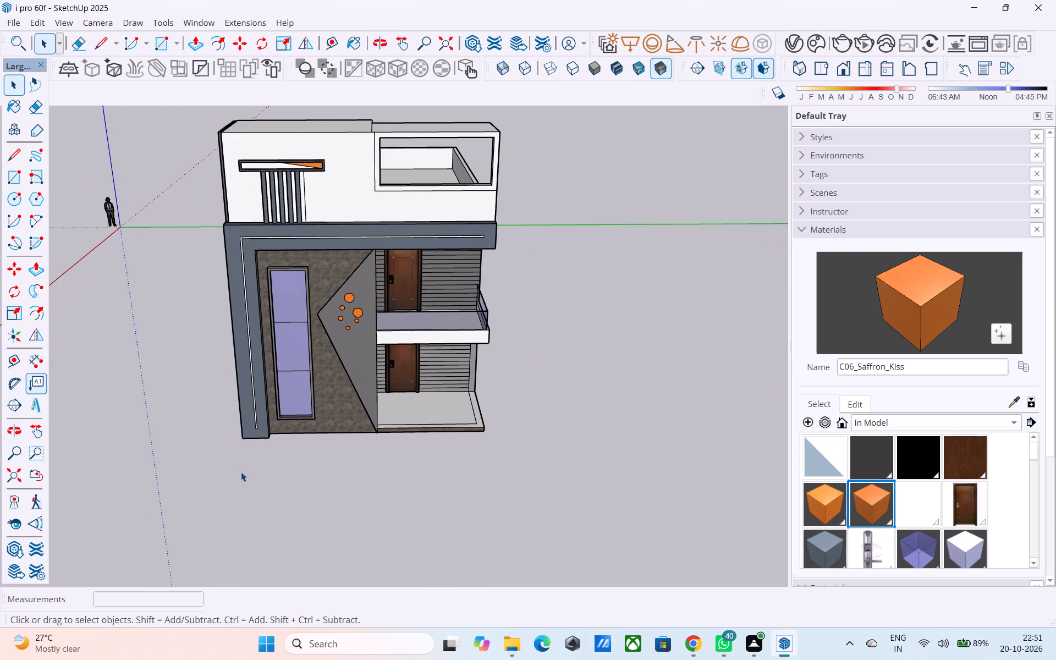
{"action": "scroll", "coordinate": [245, 463], "scroll_direction": "down", "scroll_amount": 5}
{"action": "middle_click_drag", "start_coordinate": [245, 463], "coordinate": [360, 390]}
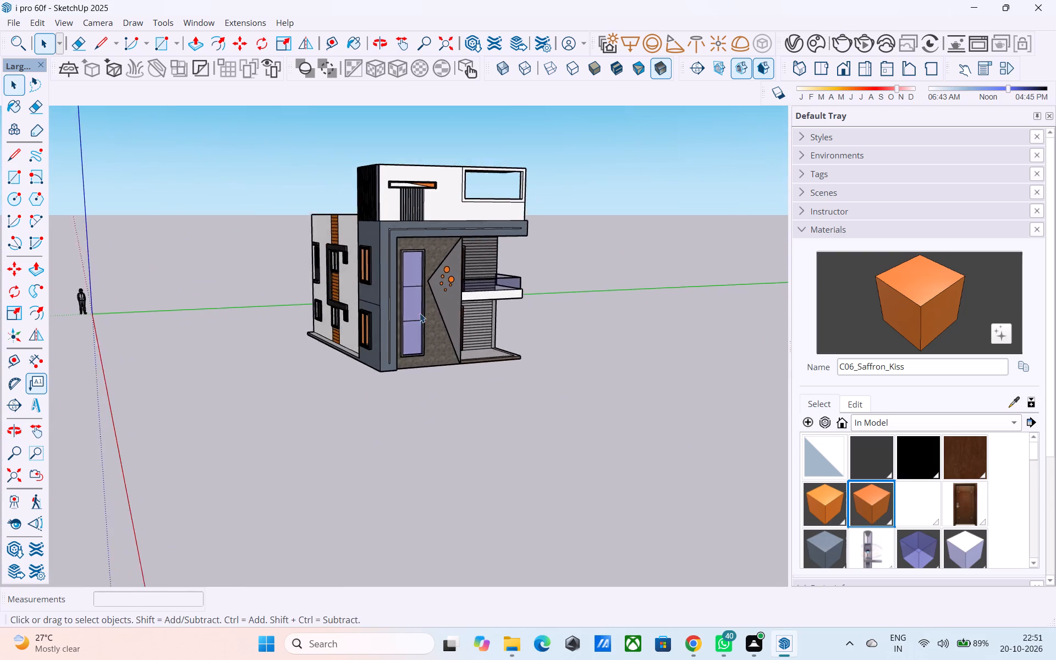
{"action": "scroll", "coordinate": [430, 298], "scroll_direction": "up", "scroll_amount": 3}
{"action": "middle_click_drag", "start_coordinate": [422, 309], "coordinate": [426, 382], "text": "shift"}
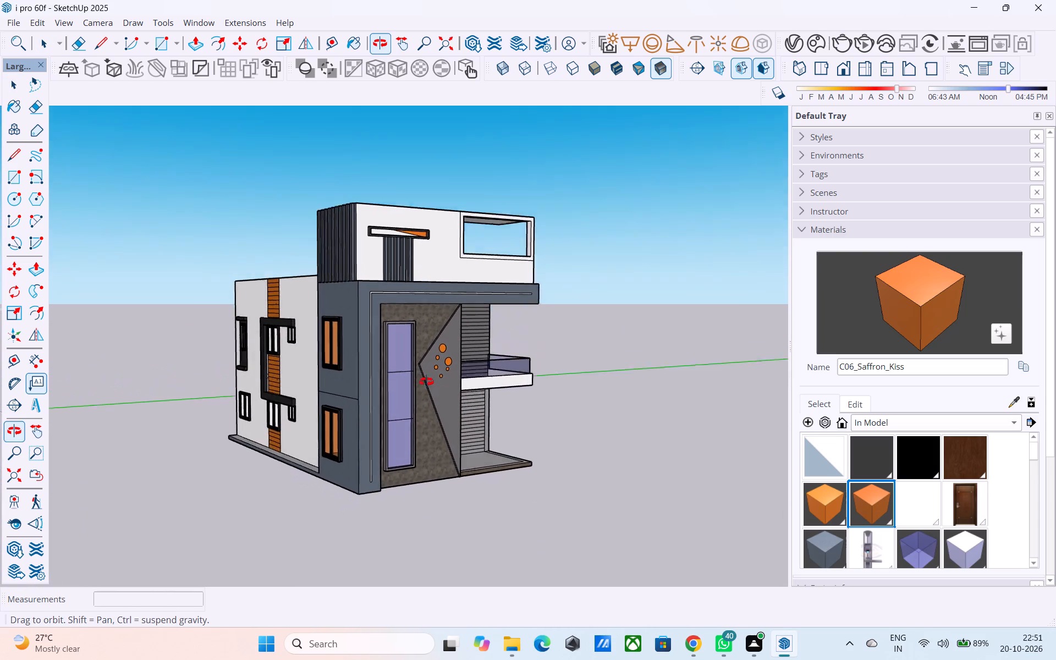
{"action": "middle_click_drag", "start_coordinate": [426, 382], "coordinate": [423, 377], "text": "shift"}
{"action": "scroll", "coordinate": [423, 377], "scroll_direction": "up", "scroll_amount": 1, "text": "shift"}
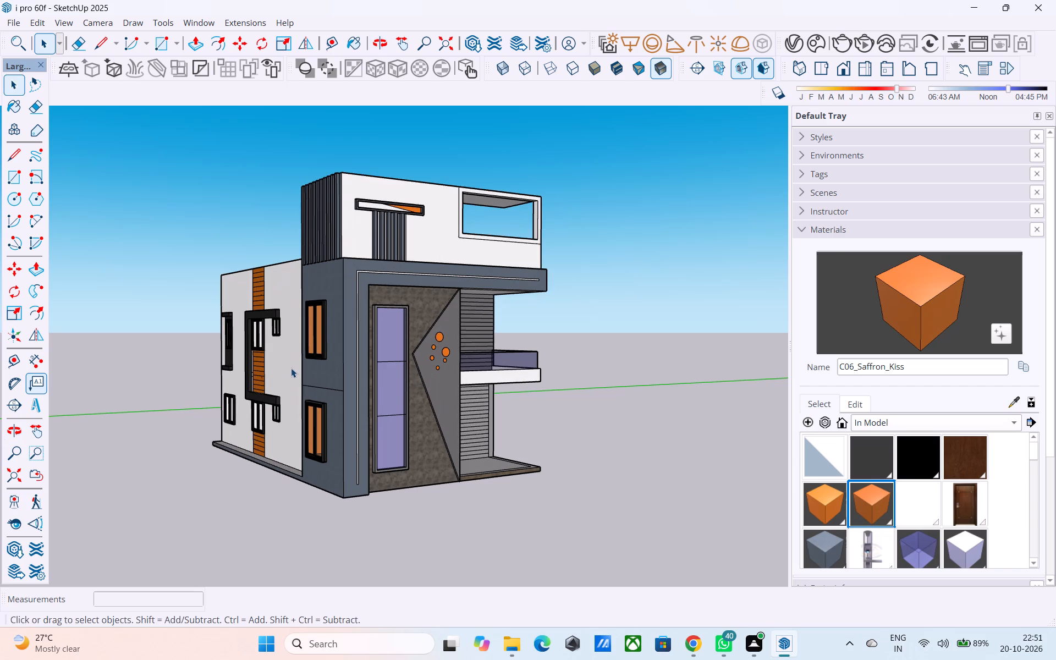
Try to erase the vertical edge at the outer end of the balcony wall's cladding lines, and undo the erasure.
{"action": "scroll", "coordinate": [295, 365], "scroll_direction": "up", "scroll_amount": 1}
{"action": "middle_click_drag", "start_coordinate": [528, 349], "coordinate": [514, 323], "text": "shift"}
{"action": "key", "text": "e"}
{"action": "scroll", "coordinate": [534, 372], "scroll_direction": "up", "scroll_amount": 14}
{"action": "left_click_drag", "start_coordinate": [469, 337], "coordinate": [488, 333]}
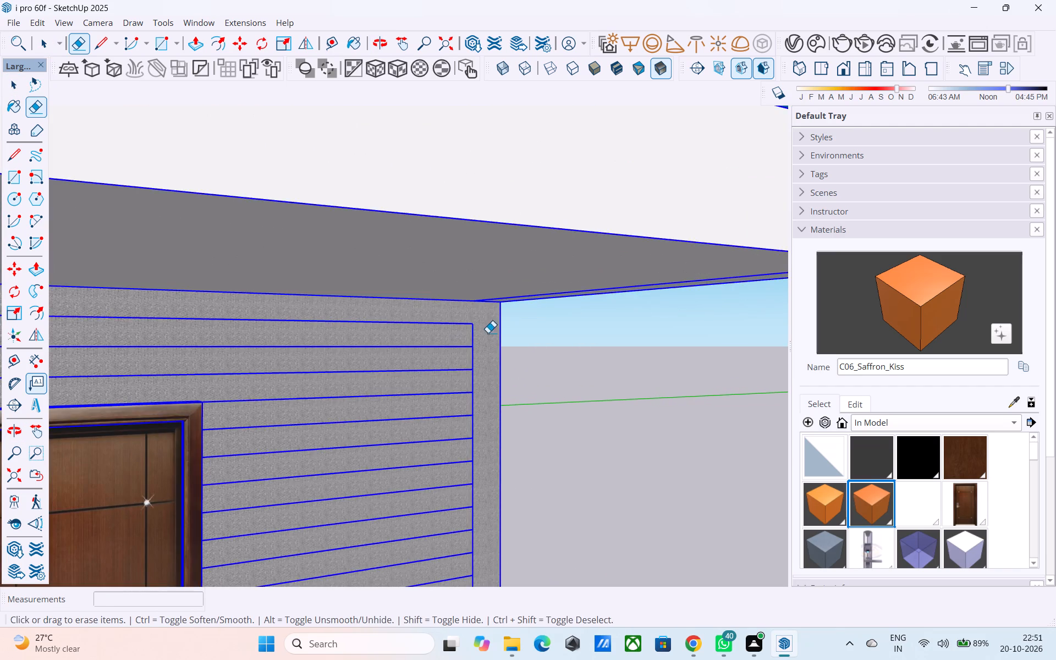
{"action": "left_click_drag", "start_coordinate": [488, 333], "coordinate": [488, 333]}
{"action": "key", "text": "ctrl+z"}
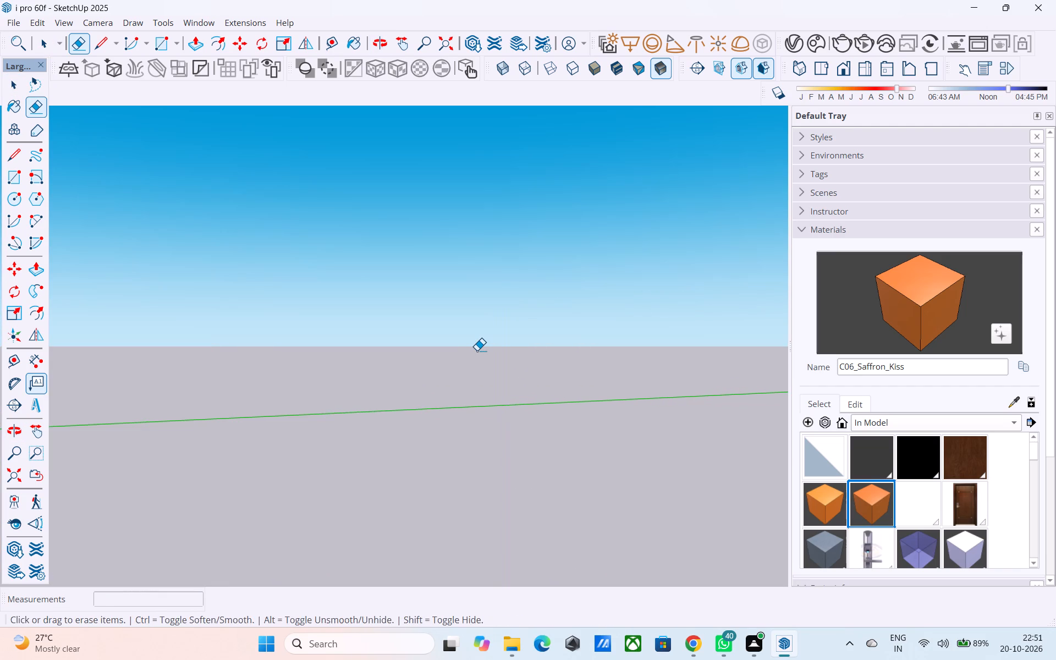
Open the house group for editing and erase the top three vertical edge segments at the outer end of the balcony wall's cladding lines.
{"action": "key", "text": "space"}
{"action": "double_click", "coordinate": [477, 350]}
{"action": "key", "text": "e"}
{"action": "scroll", "coordinate": [476, 350], "scroll_direction": "up", "scroll_amount": 4}
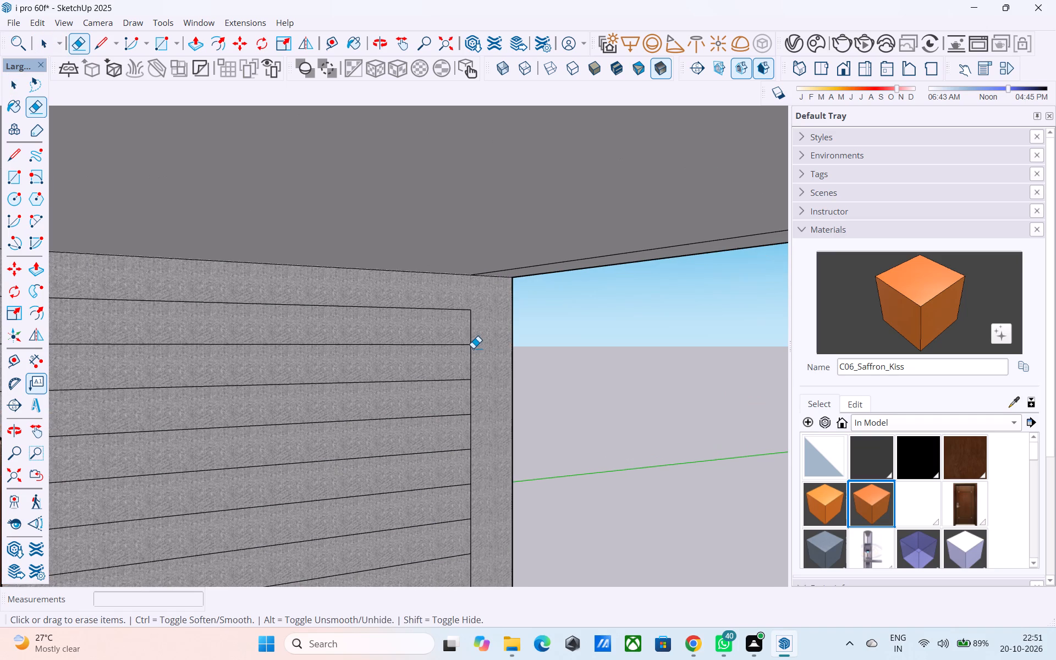
{"action": "left_click", "coordinate": [472, 342]}
{"action": "left_click", "coordinate": [470, 358]}
{"action": "left_click", "coordinate": [473, 400]}
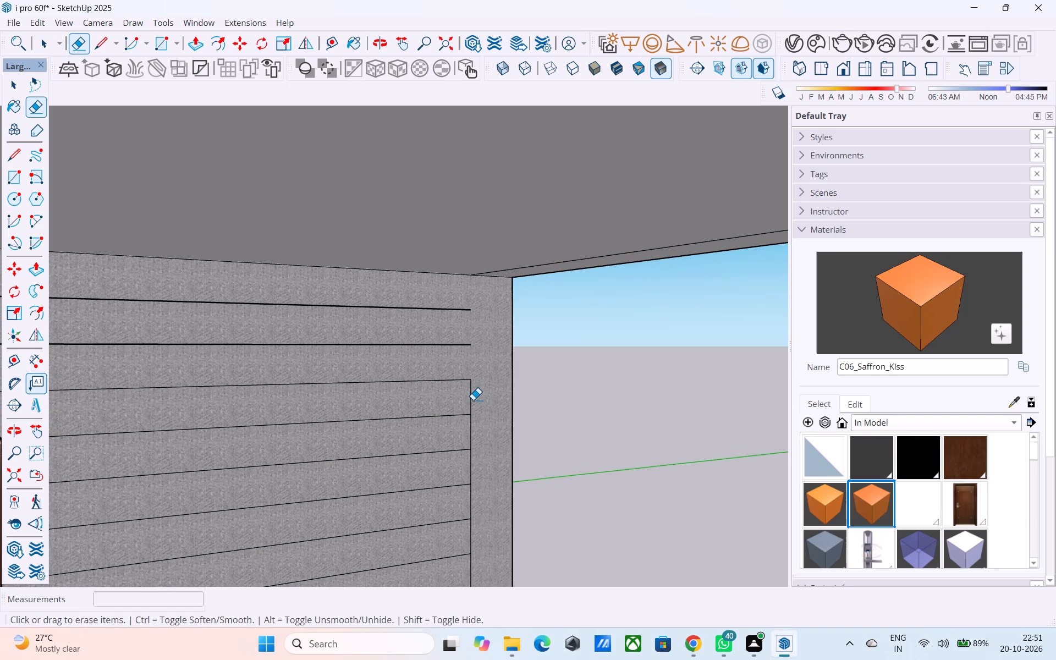
{"action": "left_click", "coordinate": [474, 398]}
{"action": "left_click", "coordinate": [471, 399]}
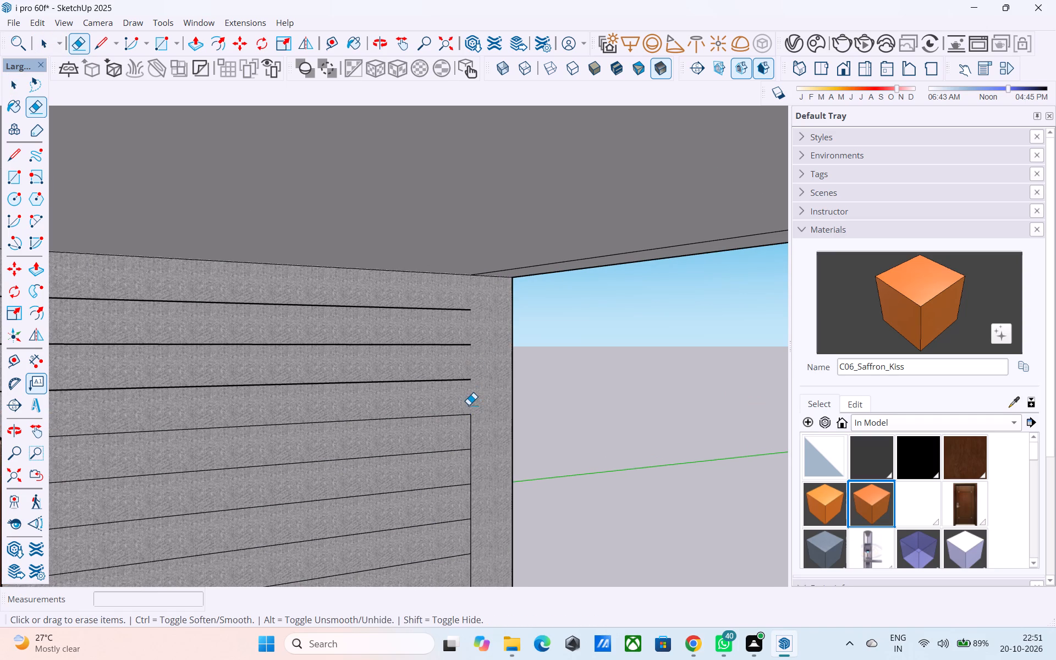
Erase the next five vertical edge segments down the outer end of the balcony wall's cladding lines.
{"action": "middle_click_drag", "start_coordinate": [469, 405], "coordinate": [463, 346], "text": "shift"}
{"action": "left_click_drag", "start_coordinate": [478, 367], "coordinate": [466, 370]}
{"action": "left_click_drag", "start_coordinate": [477, 410], "coordinate": [457, 407]}
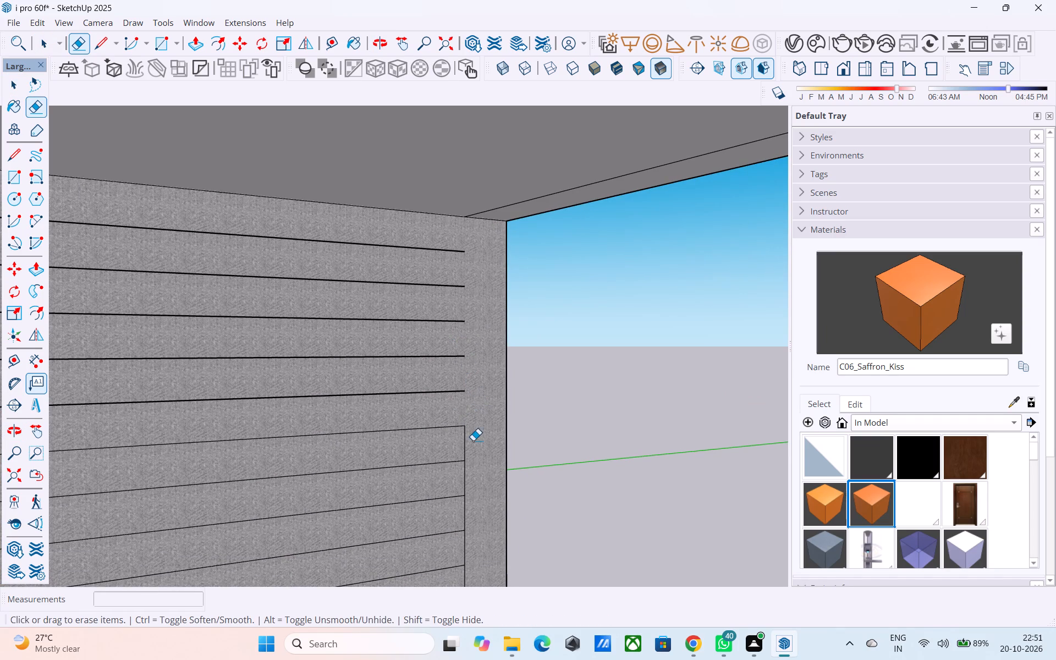
{"action": "left_click_drag", "start_coordinate": [473, 441], "coordinate": [457, 447]}
{"action": "middle_click_drag", "start_coordinate": [454, 446], "coordinate": [456, 302], "text": "shift"}
{"action": "left_click_drag", "start_coordinate": [477, 338], "coordinate": [460, 339]}
{"action": "left_click_drag", "start_coordinate": [476, 369], "coordinate": [464, 371]}
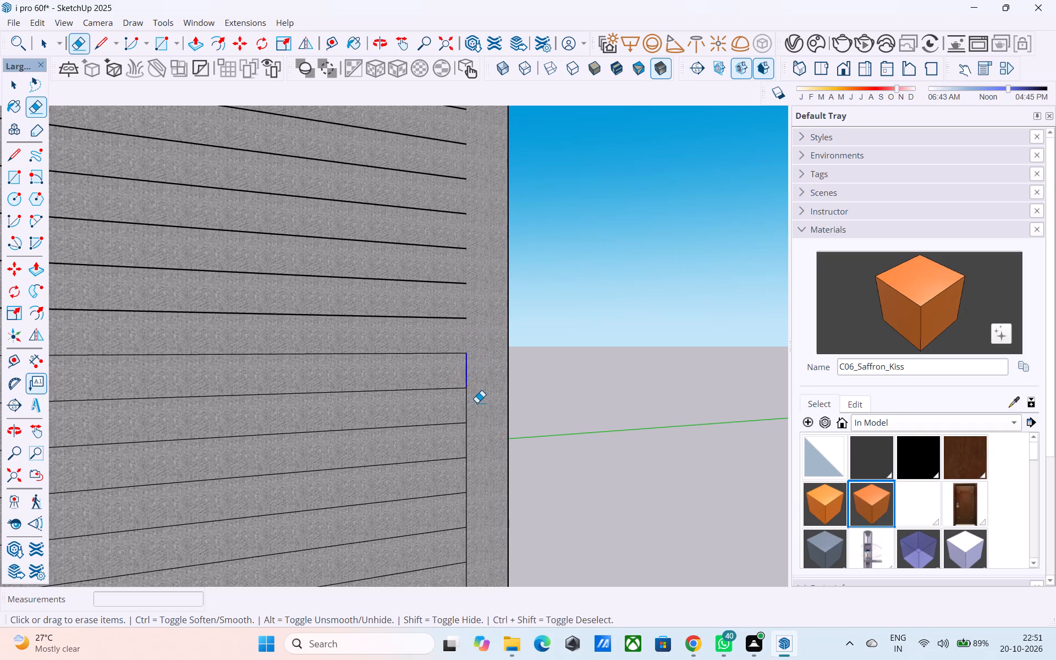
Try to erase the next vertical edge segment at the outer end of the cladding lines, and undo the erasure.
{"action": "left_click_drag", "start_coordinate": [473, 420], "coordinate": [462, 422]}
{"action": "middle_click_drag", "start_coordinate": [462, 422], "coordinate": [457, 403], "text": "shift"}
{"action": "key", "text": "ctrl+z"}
Erase the vertical edge segments along the middle of the balcony wall at the outer end of its cladding lines.
{"action": "scroll", "coordinate": [457, 400], "scroll_direction": "up", "scroll_amount": 4}
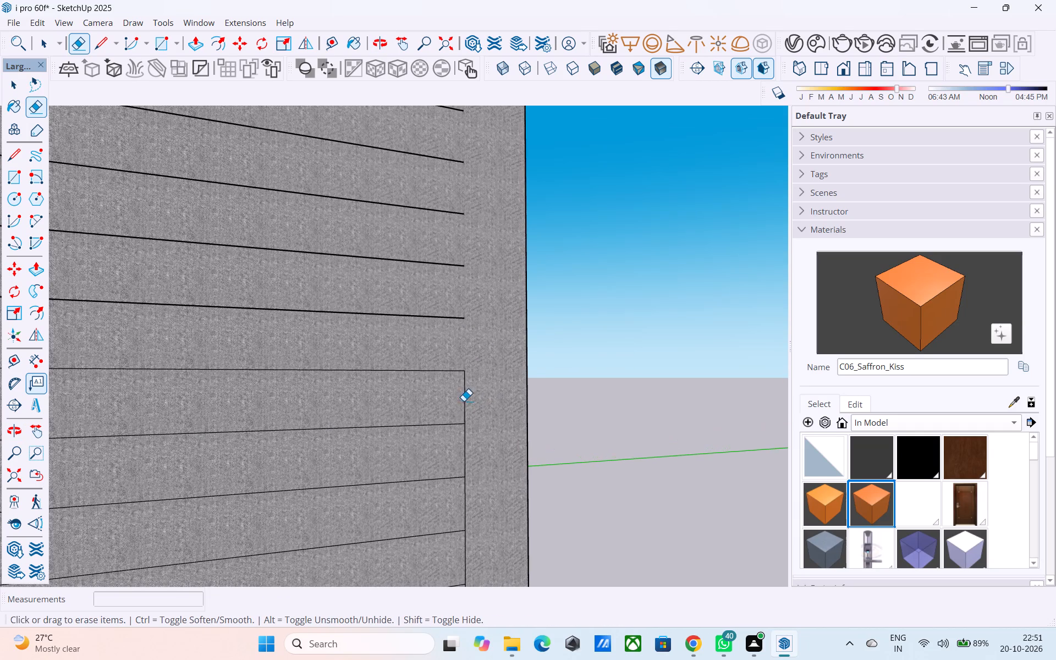
{"action": "left_click_drag", "start_coordinate": [465, 400], "coordinate": [485, 401]}
{"action": "left_click_drag", "start_coordinate": [468, 458], "coordinate": [455, 457]}
{"action": "left_click", "coordinate": [452, 494]}
{"action": "scroll", "coordinate": [482, 363], "scroll_direction": "down", "scroll_amount": 7}
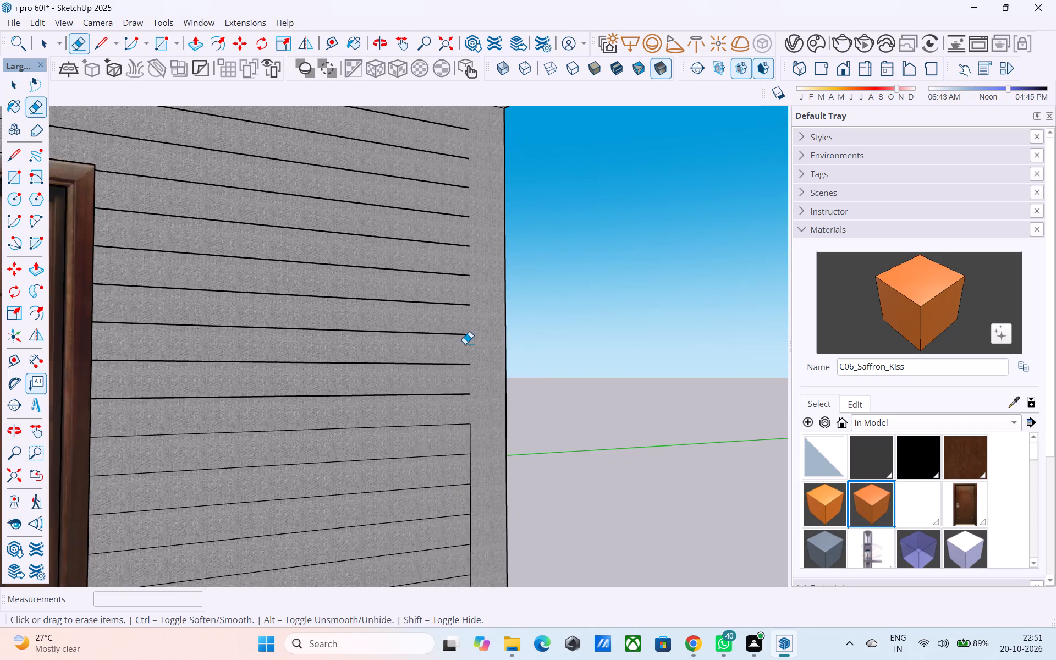
{"action": "scroll", "coordinate": [471, 463], "scroll_direction": "up", "scroll_amount": 7}
{"action": "left_click_drag", "start_coordinate": [472, 462], "coordinate": [459, 460]}
{"action": "left_click_drag", "start_coordinate": [487, 406], "coordinate": [459, 395]}
{"action": "scroll", "coordinate": [460, 301], "scroll_direction": "down", "scroll_amount": 7}
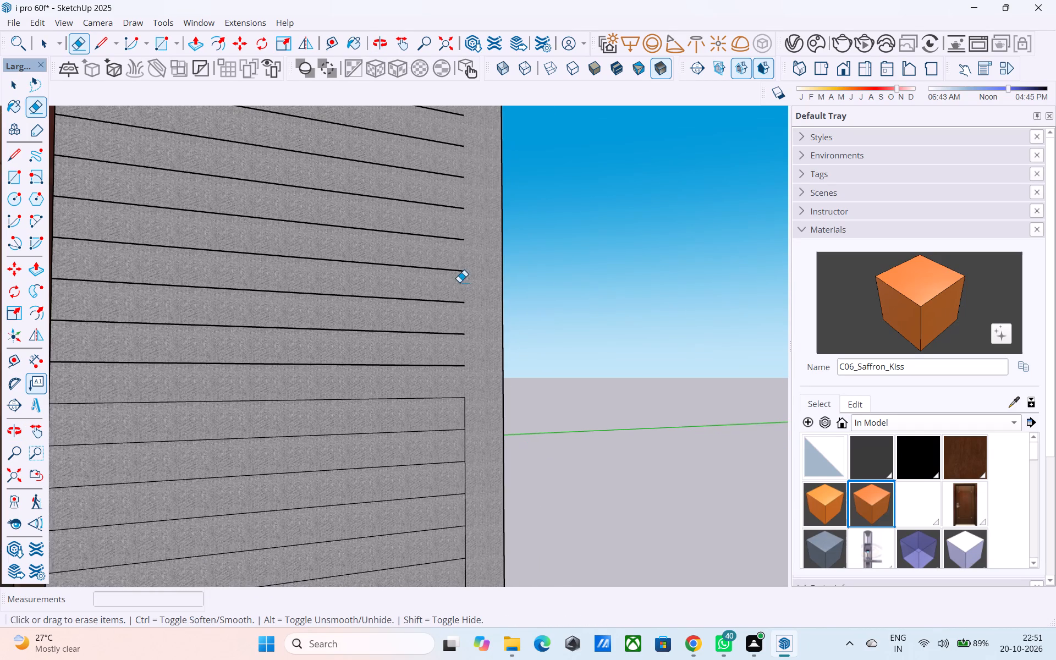
{"action": "scroll", "coordinate": [483, 401], "scroll_direction": "up", "scroll_amount": 2}
{"action": "left_click_drag", "start_coordinate": [475, 419], "coordinate": [460, 417]}
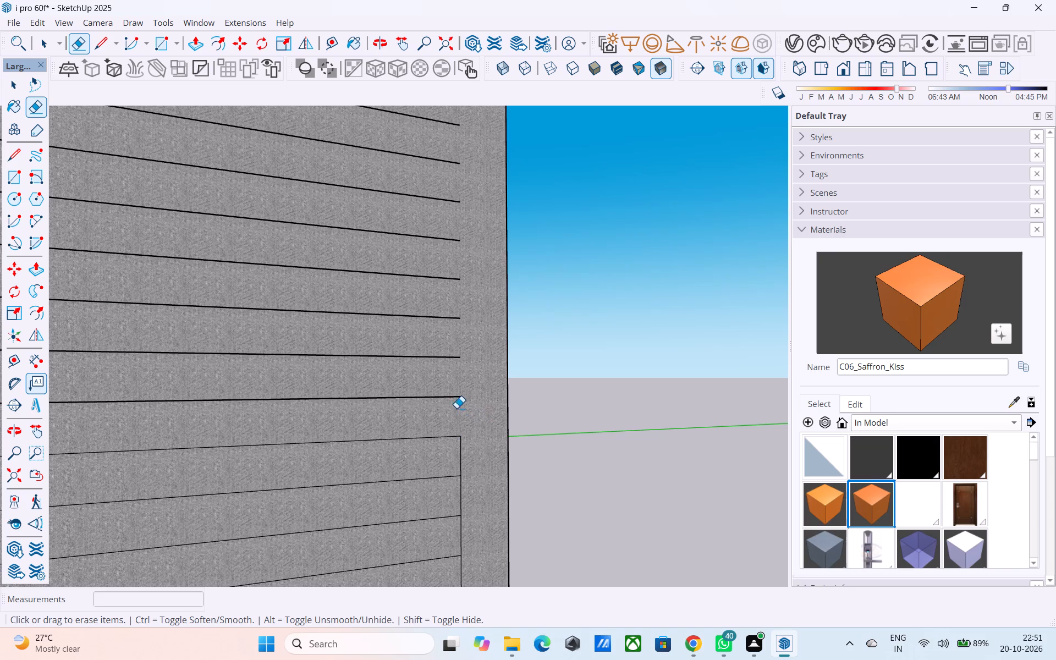
Erase the remaining vertical edge segments at the outer end of the cladding lines, down to the balcony floor.
{"action": "scroll", "coordinate": [470, 265], "scroll_direction": "down", "scroll_amount": 7}
{"action": "scroll", "coordinate": [464, 392], "scroll_direction": "up", "scroll_amount": 6}
{"action": "left_click_drag", "start_coordinate": [477, 336], "coordinate": [461, 336]}
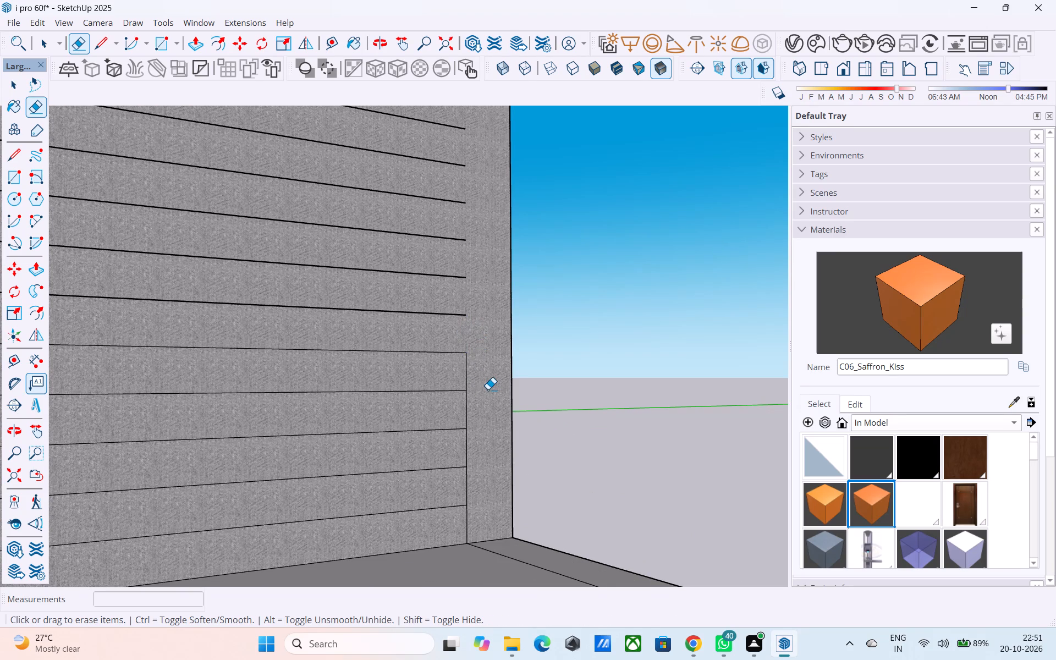
{"action": "left_click_drag", "start_coordinate": [477, 375], "coordinate": [461, 374]}
{"action": "left_click_drag", "start_coordinate": [457, 404], "coordinate": [481, 410]}
{"action": "left_click_drag", "start_coordinate": [485, 432], "coordinate": [456, 441]}
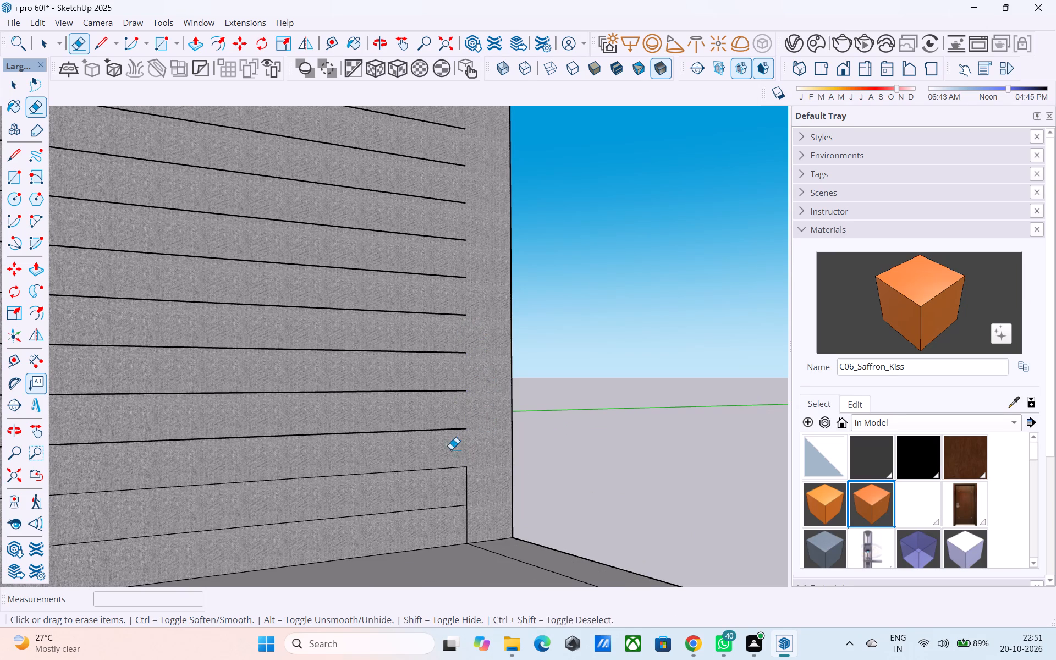
{"action": "left_click_drag", "start_coordinate": [444, 482], "coordinate": [479, 483]}
{"action": "left_click_drag", "start_coordinate": [483, 511], "coordinate": [458, 524]}
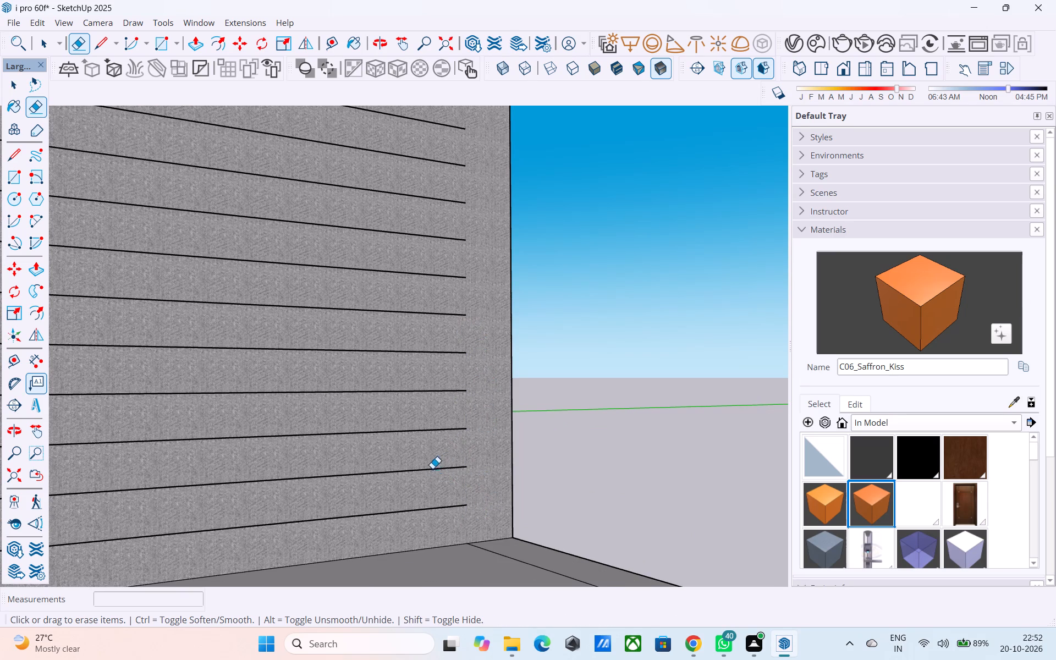
Extend the lowest four cladding lines toward the wall's outer corner edge with line segments, 9" long on the first three.
{"action": "key", "text": "l"}
{"action": "left_click", "coordinate": [465, 504]}
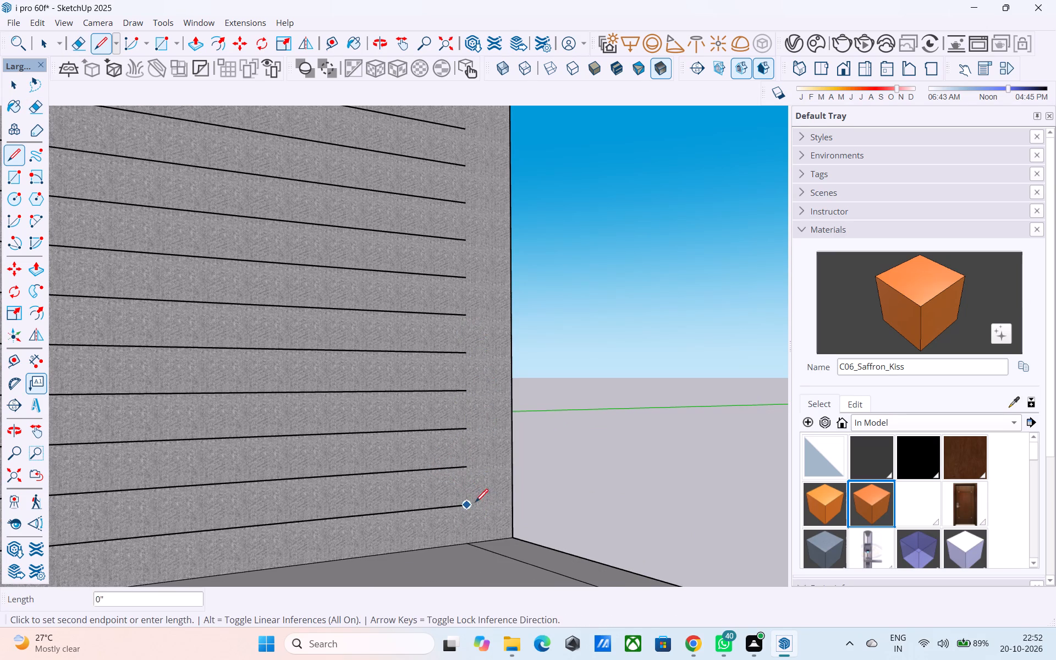
{"action": "left_click", "coordinate": [510, 504]}
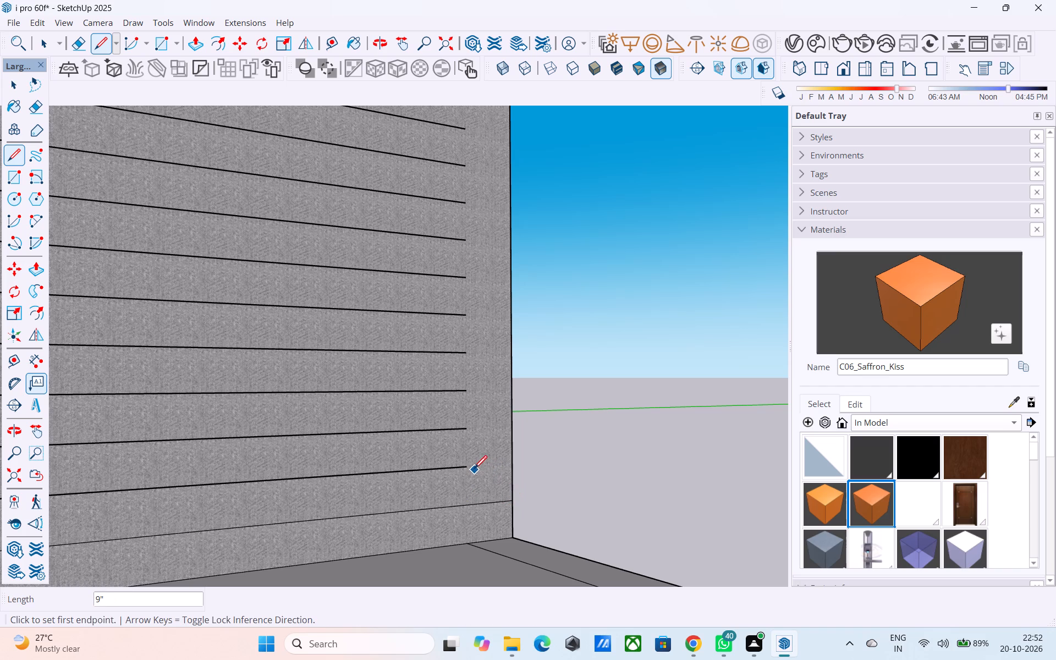
{"action": "left_click", "coordinate": [466, 469]}
{"action": "left_click", "coordinate": [509, 468]}
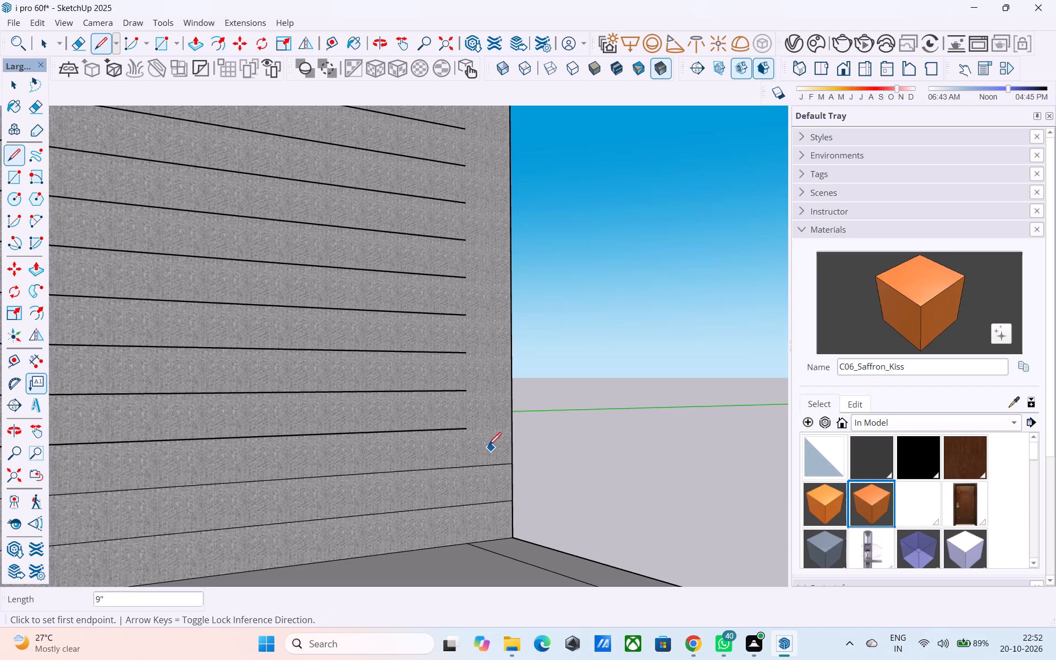
{"action": "left_click", "coordinate": [468, 432]}
{"action": "left_click", "coordinate": [513, 434]}
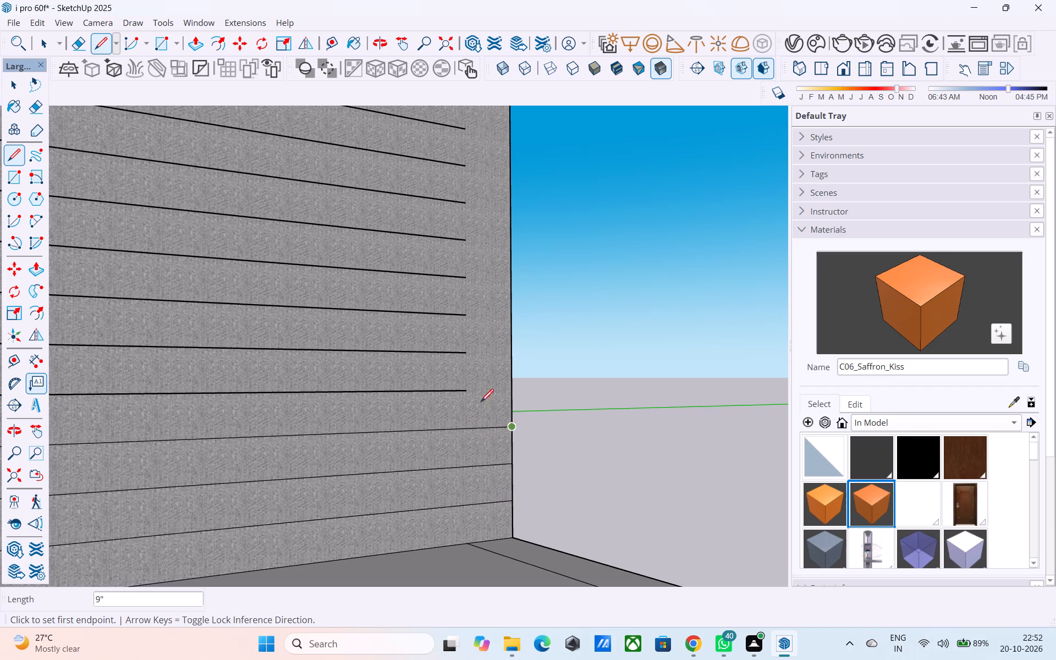
{"action": "left_click", "coordinate": [464, 393]}
{"action": "left_click", "coordinate": [517, 393]}
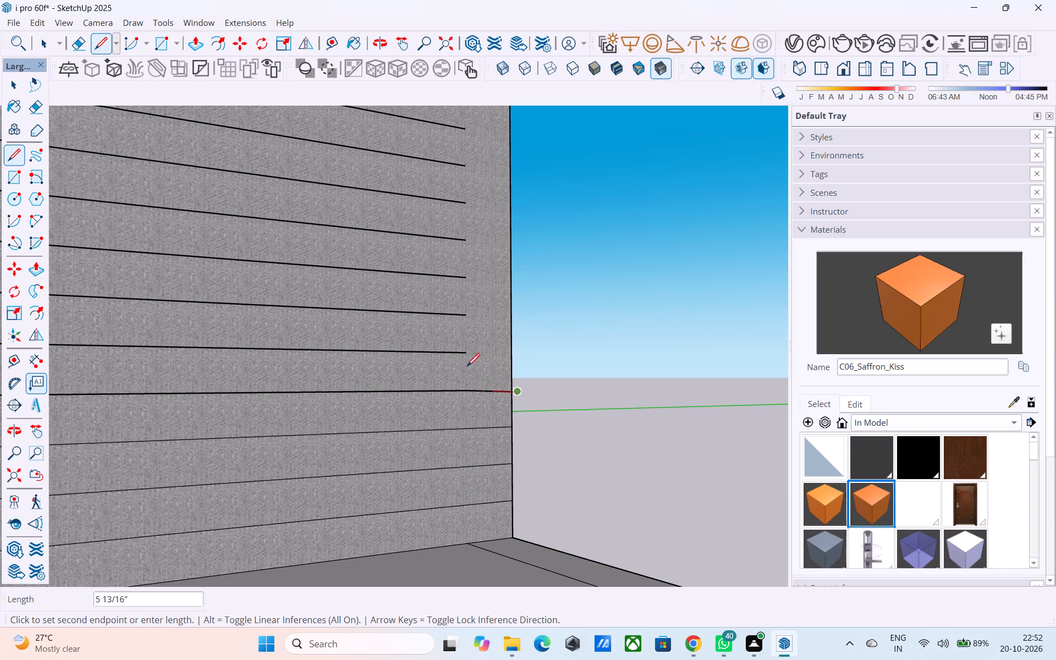
Draw 9" line segments extending the fifth to eighth cladding lines from the floor to the wall's outer corner edge.
{"action": "key", "text": "l"}
{"action": "left_click", "coordinate": [467, 353]}
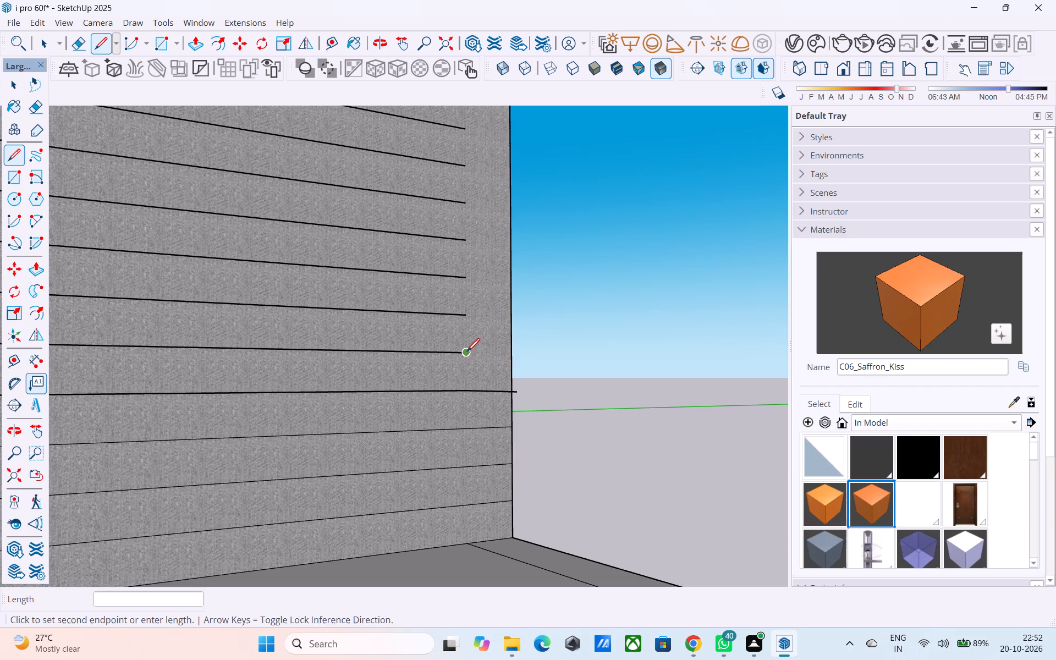
{"action": "left_click", "coordinate": [513, 356]}
{"action": "left_click", "coordinate": [469, 318]}
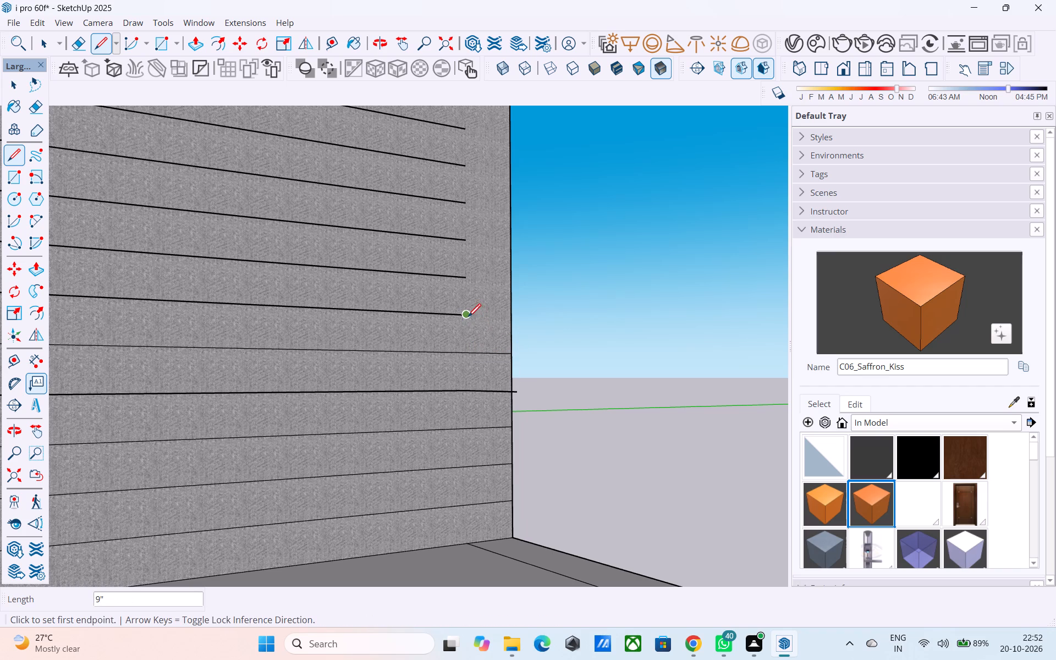
{"action": "left_click", "coordinate": [514, 320]}
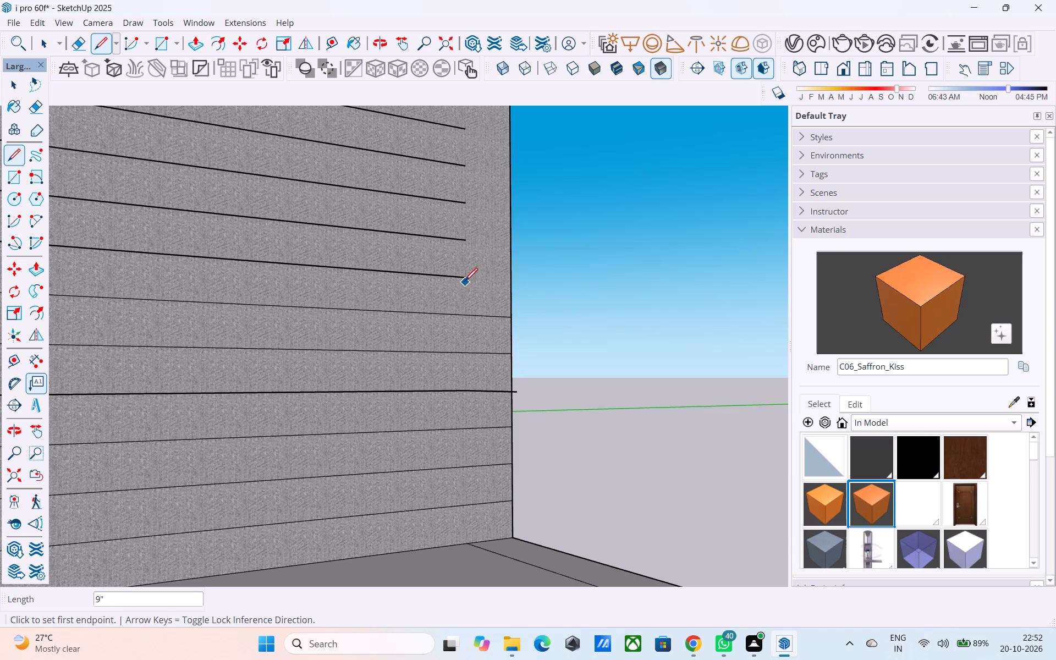
{"action": "left_click", "coordinate": [465, 280]}
{"action": "left_click", "coordinate": [508, 282]}
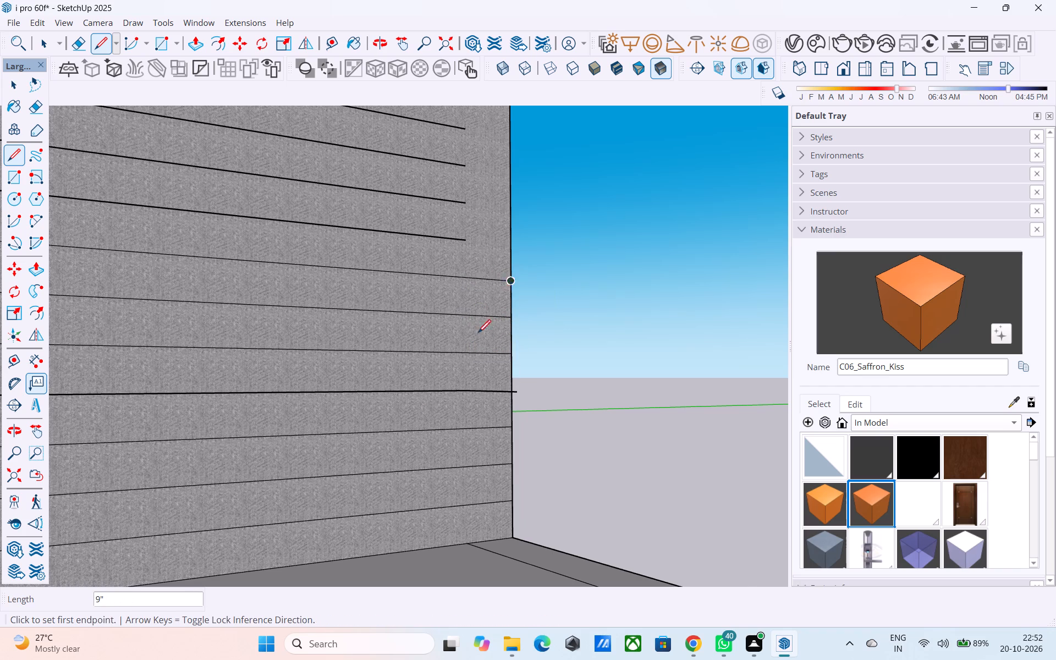
{"action": "scroll", "coordinate": [406, 444], "scroll_direction": "down", "scroll_amount": 4}
{"action": "scroll", "coordinate": [415, 299], "scroll_direction": "up", "scroll_amount": 6}
{"action": "left_click", "coordinate": [460, 310]}
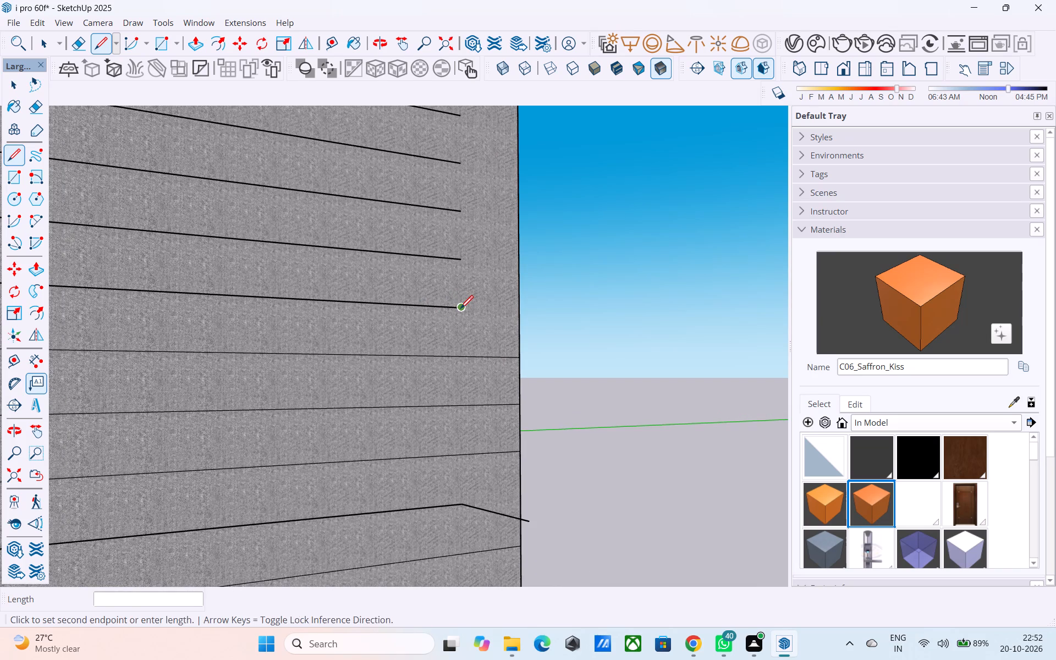
{"action": "left_click", "coordinate": [518, 310]}
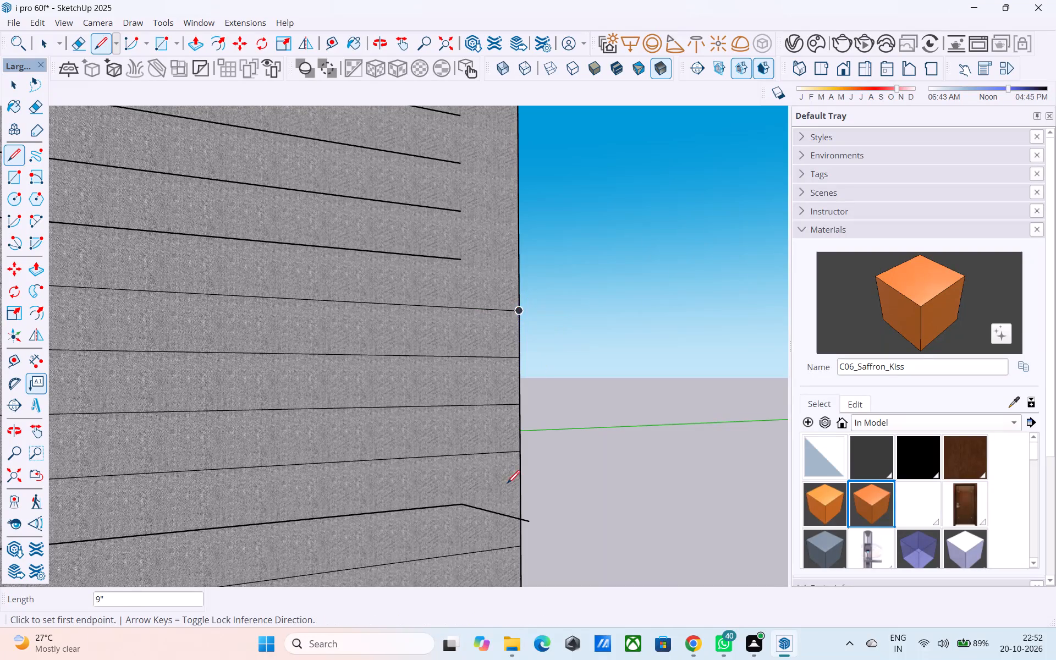
Redraw the fourth cladding line's extension as a 9" segment ending on the wall's outer corner edge.
{"action": "left_click", "coordinate": [468, 504]}
{"action": "left_click", "coordinate": [523, 499]}
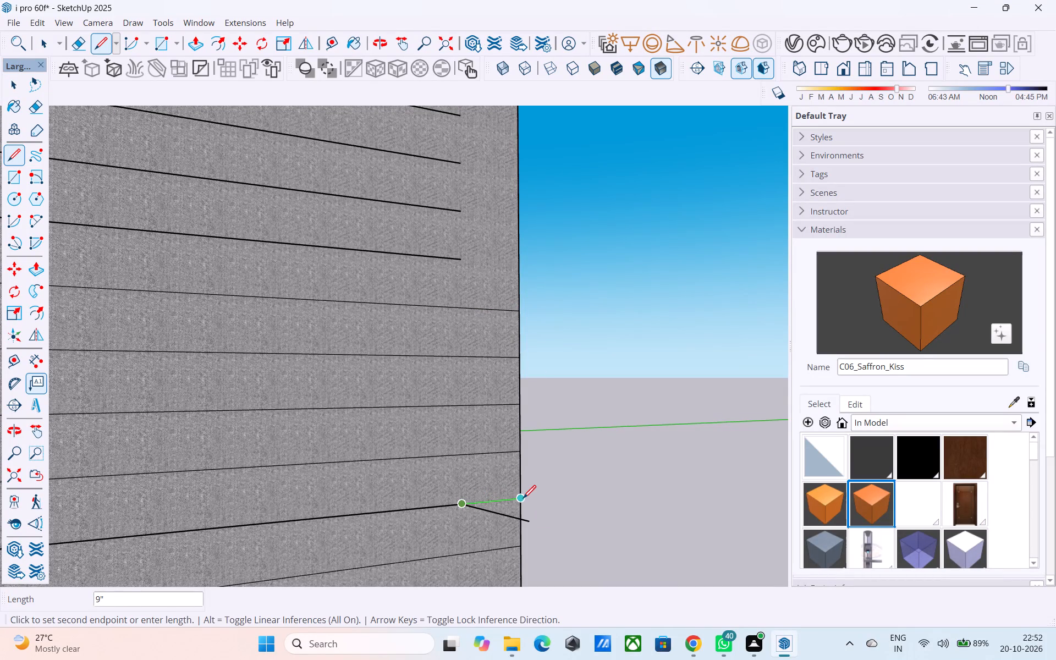
Draw 9" line segments extending the ninth to eleventh cladding lines from the floor to the wall's outer corner edge.
{"action": "left_click", "coordinate": [463, 261]}
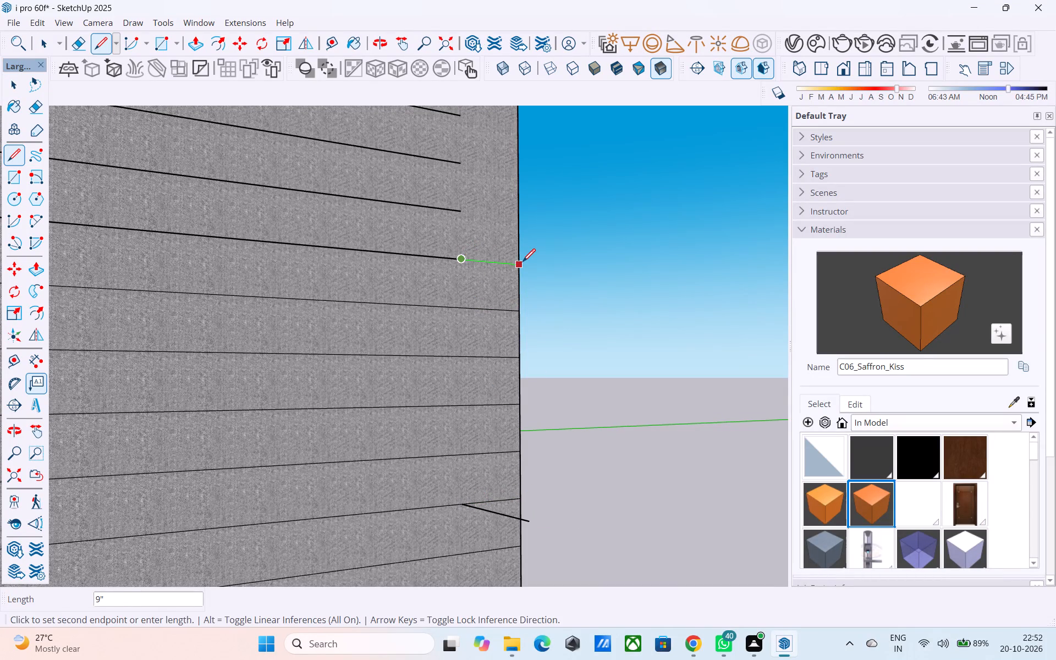
{"action": "left_click", "coordinate": [522, 263]}
{"action": "left_click", "coordinate": [461, 214]}
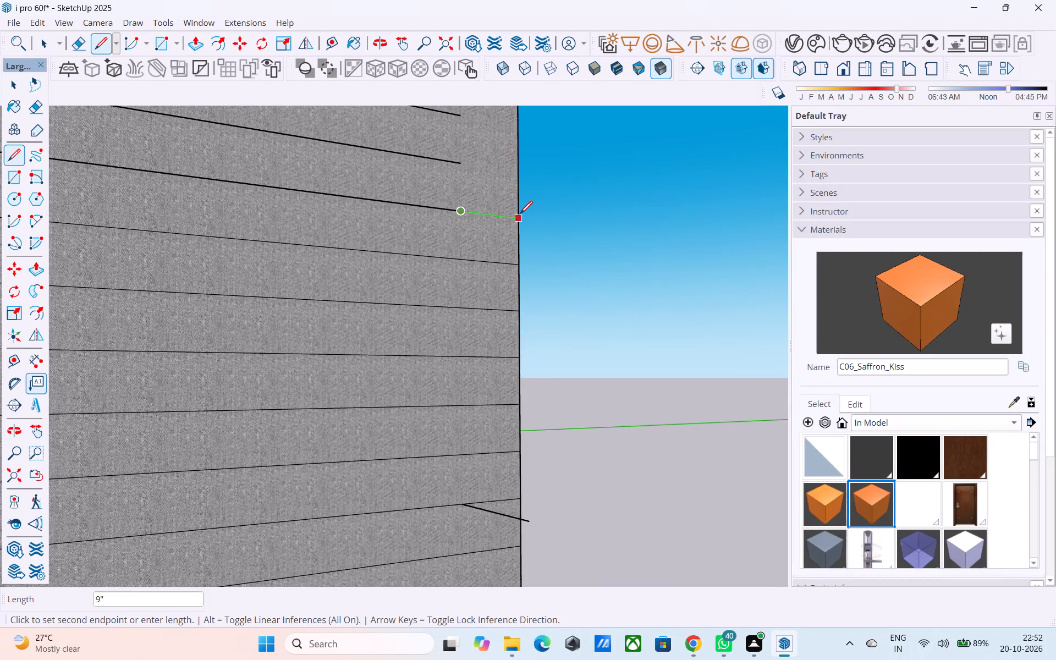
{"action": "left_click", "coordinate": [520, 218]}
{"action": "scroll", "coordinate": [474, 329], "scroll_direction": "down", "scroll_amount": 4}
{"action": "scroll", "coordinate": [453, 244], "scroll_direction": "up", "scroll_amount": 4}
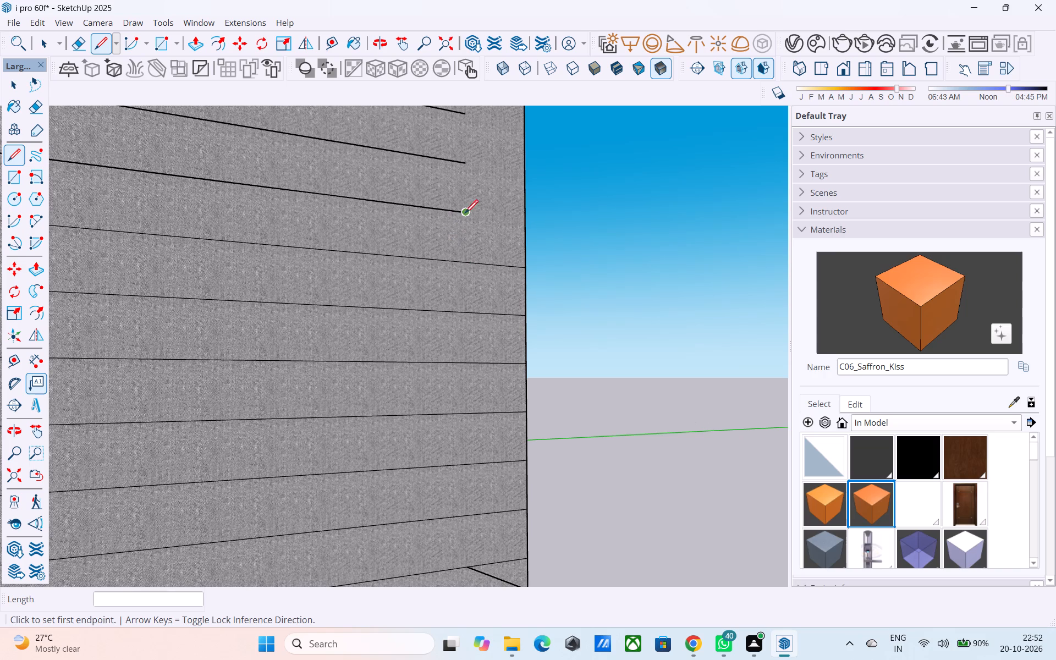
{"action": "left_click", "coordinate": [465, 214]}
{"action": "left_click", "coordinate": [522, 221]}
Draw 9" line segments extending the twelfth to fifteenth cladding lines from the floor to the wall's outer corner edge.
{"action": "scroll", "coordinate": [522, 221], "scroll_direction": "down", "scroll_amount": 4}
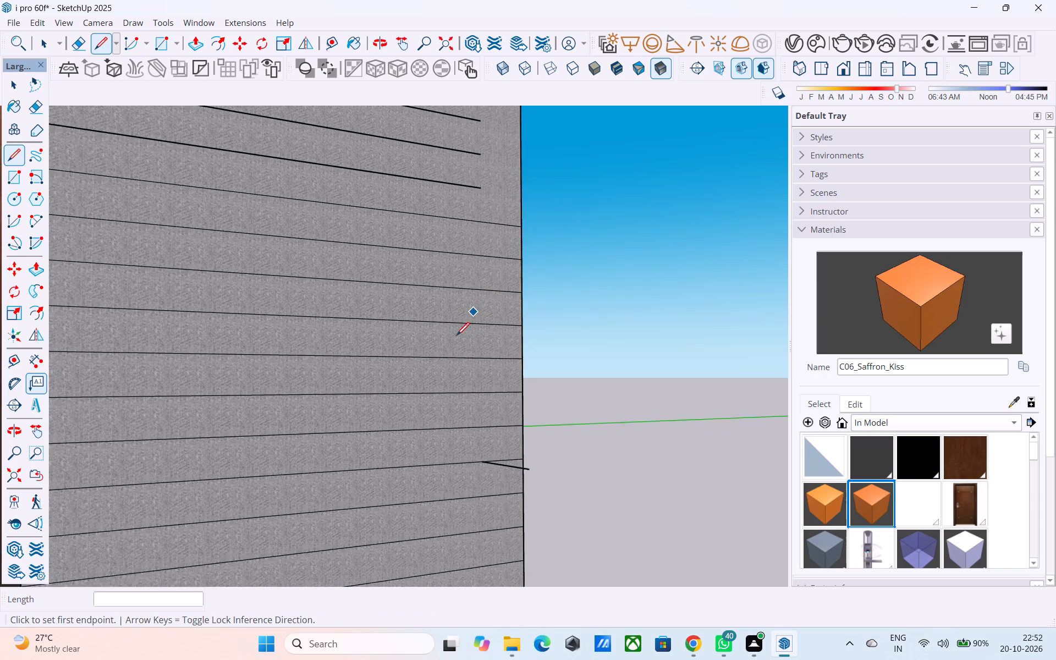
{"action": "scroll", "coordinate": [457, 337], "scroll_direction": "down", "scroll_amount": 1}
{"action": "scroll", "coordinate": [389, 457], "scroll_direction": "down", "scroll_amount": 5}
{"action": "scroll", "coordinate": [481, 243], "scroll_direction": "up", "scroll_amount": 5}
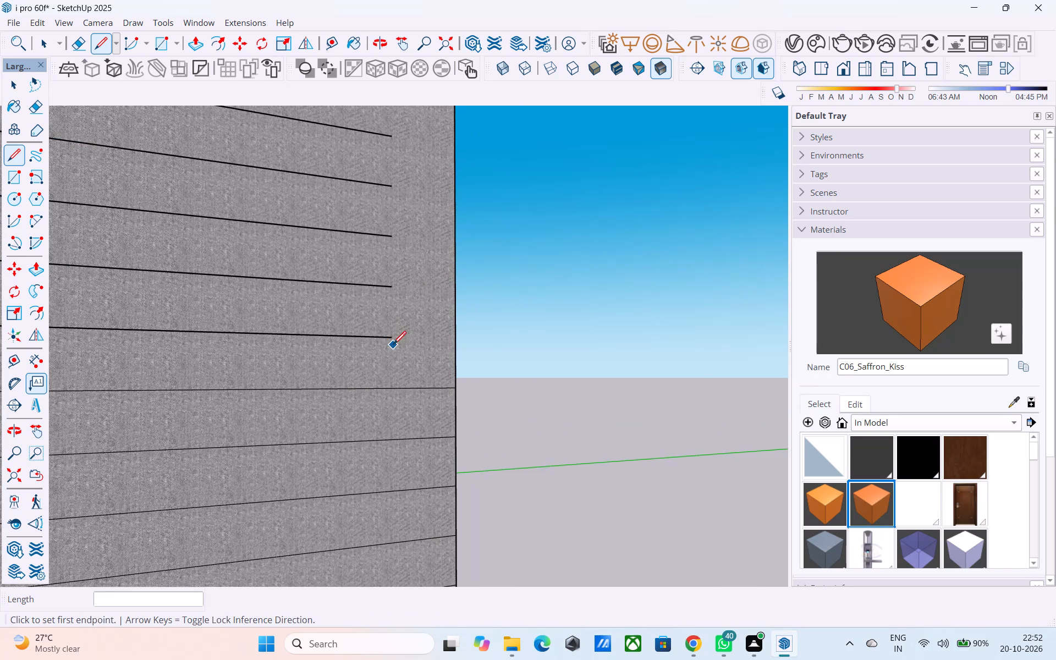
{"action": "left_click", "coordinate": [390, 339]}
{"action": "left_click", "coordinate": [452, 342]}
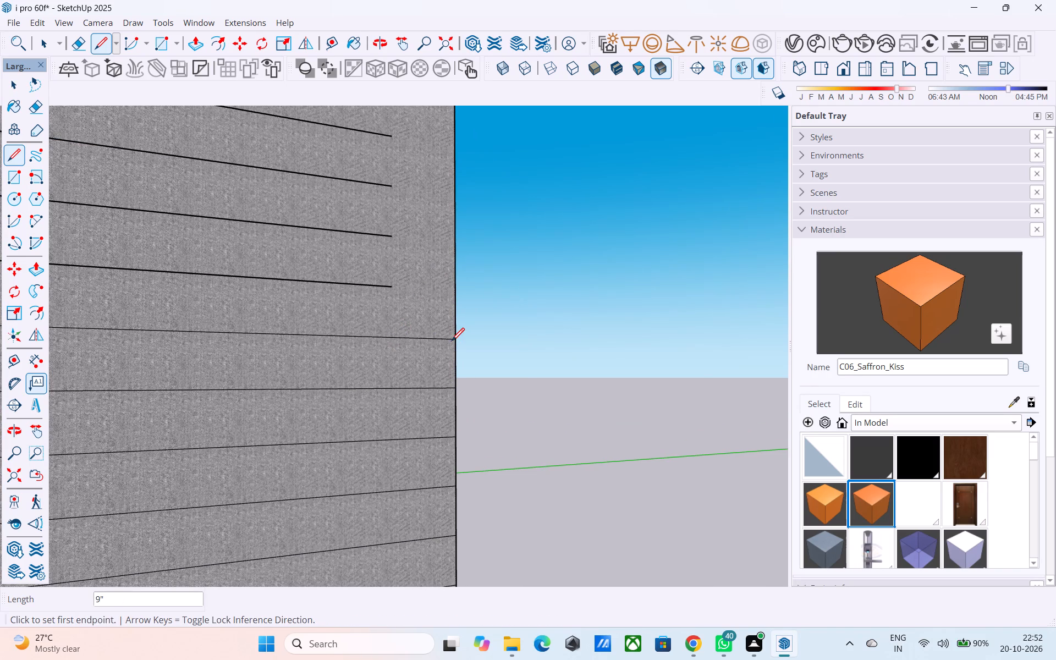
{"action": "left_click", "coordinate": [386, 287]}
{"action": "left_click", "coordinate": [454, 298]}
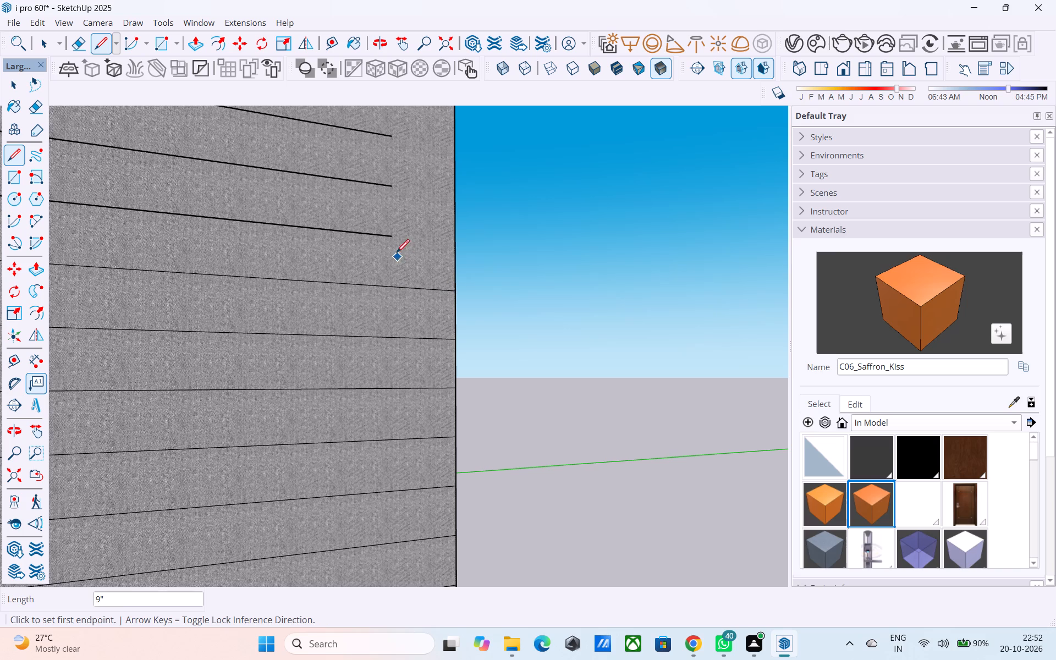
{"action": "left_click", "coordinate": [393, 239]}
{"action": "left_click", "coordinate": [456, 239]}
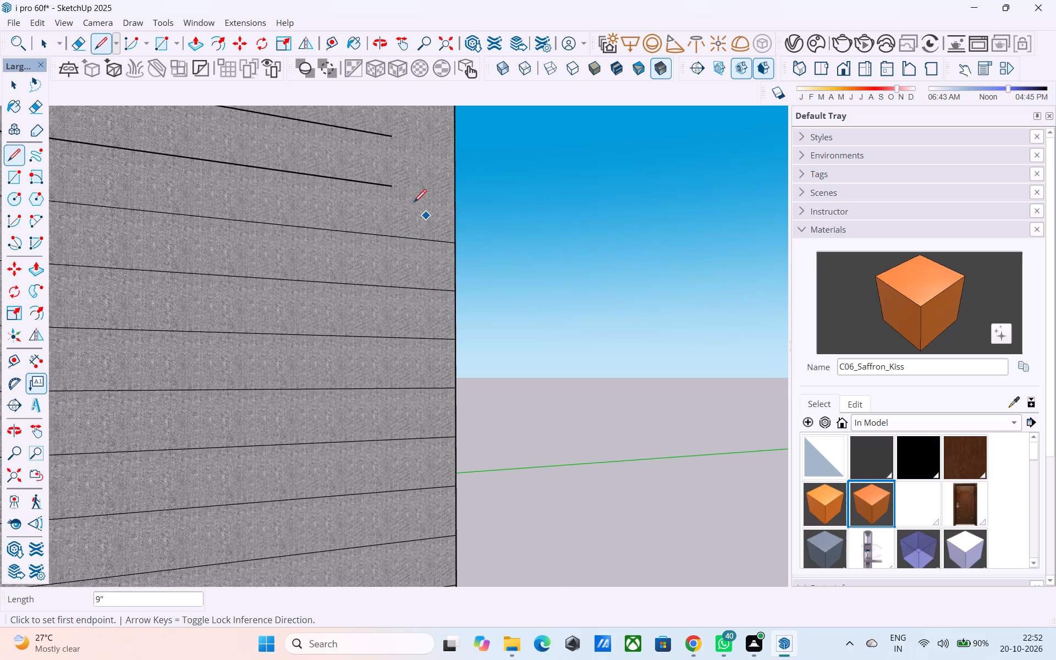
{"action": "left_click", "coordinate": [391, 188]}
{"action": "left_click", "coordinate": [457, 199]}
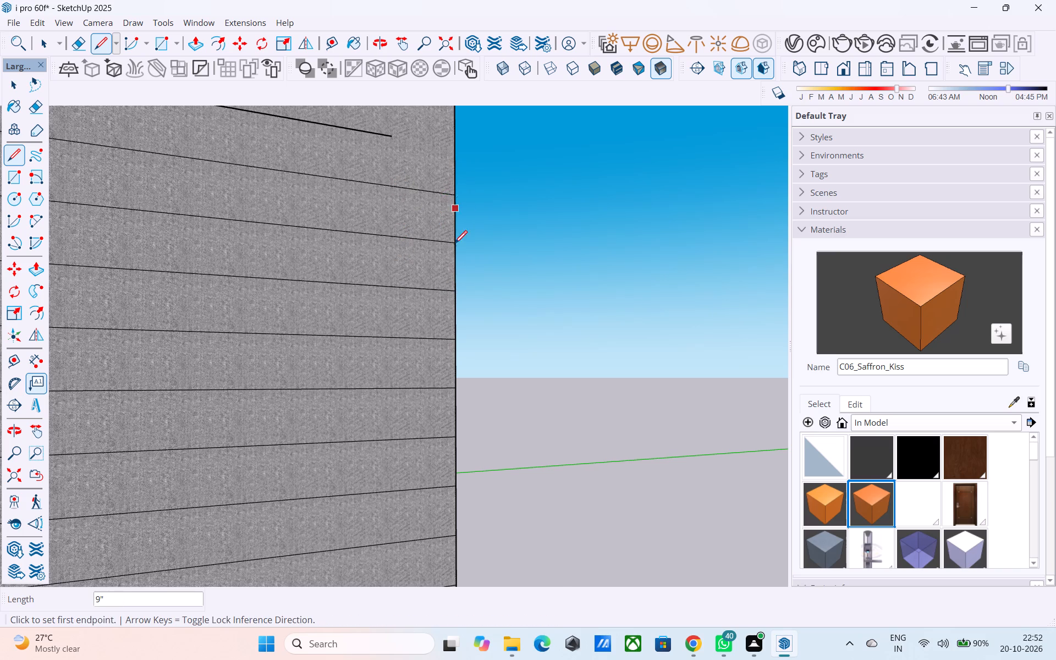
Draw 9" line segments extending the top four cladding lines below the ceiling to the wall's outer corner edge.
{"action": "scroll", "coordinate": [393, 367], "scroll_direction": "down", "scroll_amount": 5}
{"action": "scroll", "coordinate": [375, 415], "scroll_direction": "down", "scroll_amount": 4}
{"action": "scroll", "coordinate": [379, 257], "scroll_direction": "up", "scroll_amount": 4}
{"action": "left_click", "coordinate": [383, 239]}
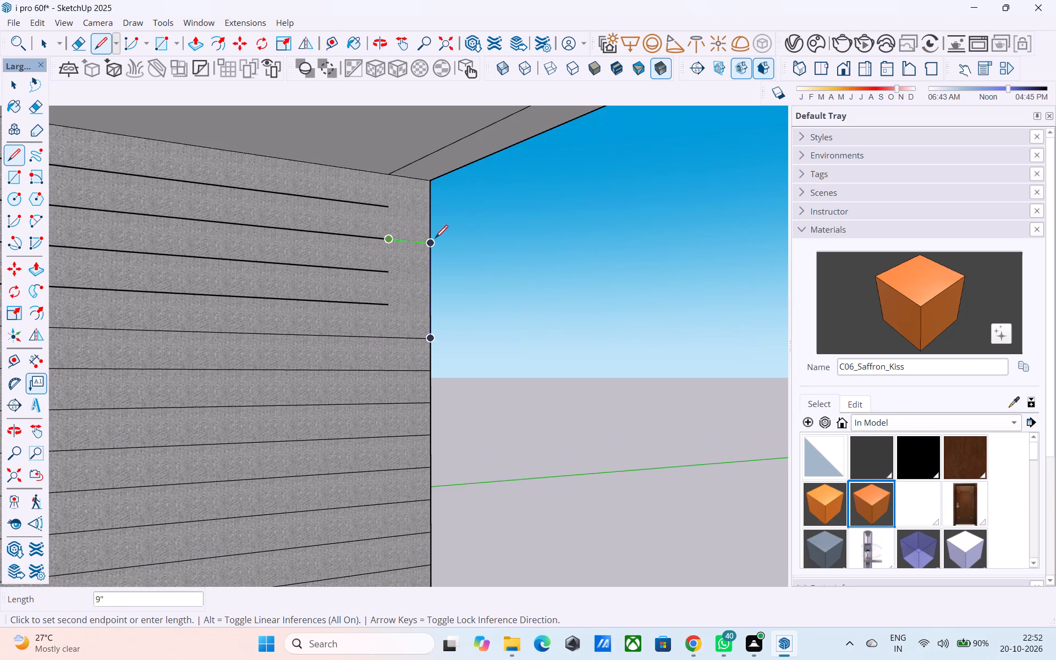
{"action": "left_click", "coordinate": [435, 239]}
{"action": "left_click", "coordinate": [391, 274]}
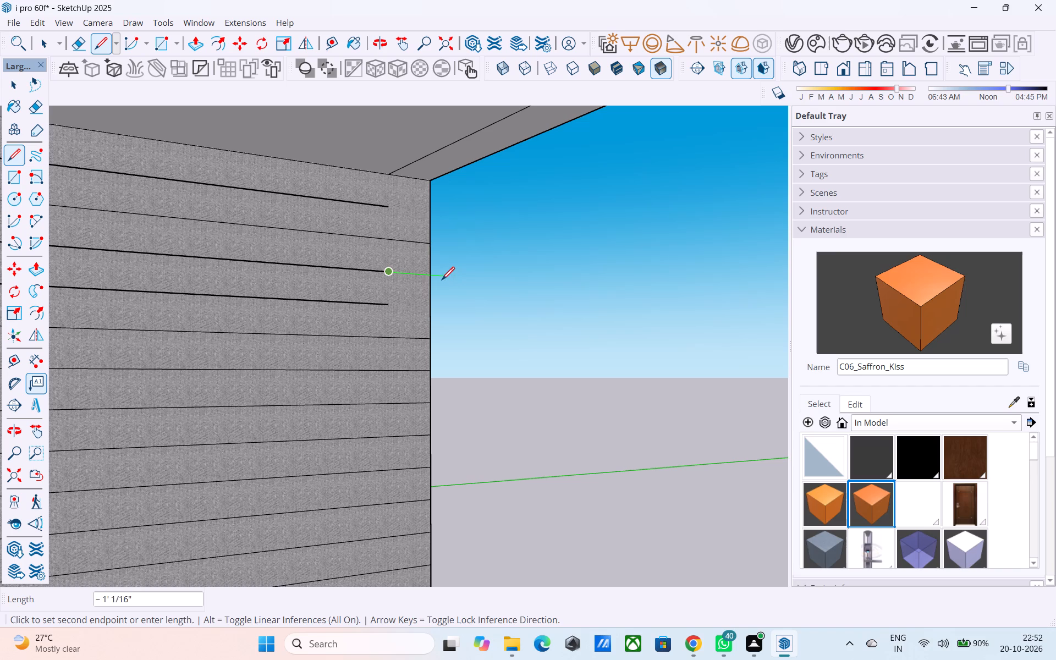
{"action": "left_click", "coordinate": [433, 276]}
{"action": "left_click", "coordinate": [387, 306]}
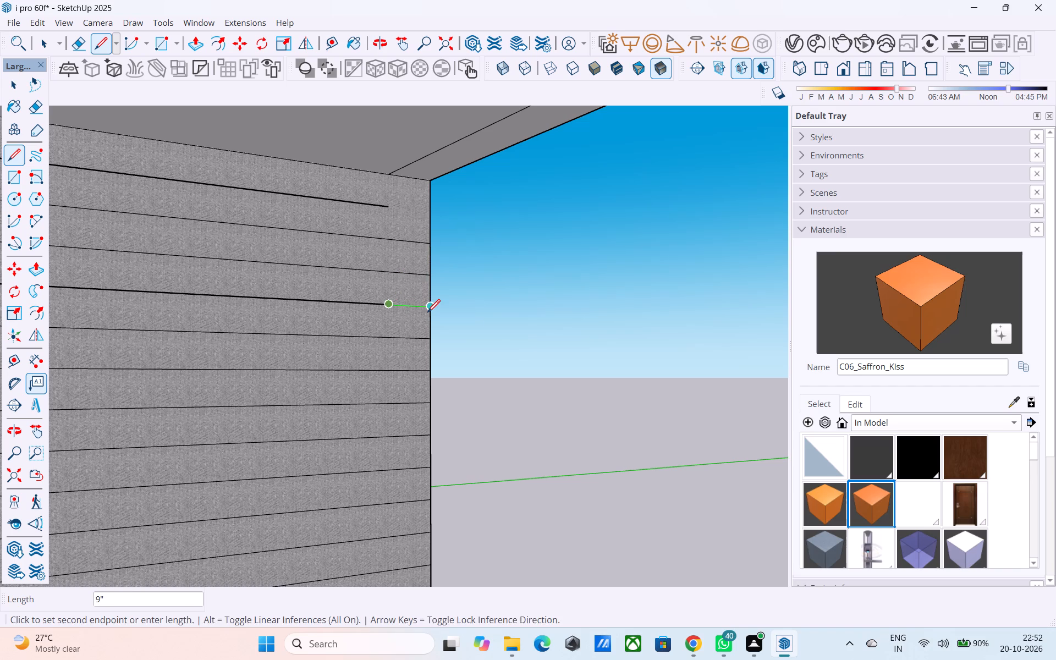
{"action": "left_click", "coordinate": [427, 313]}
{"action": "left_click", "coordinate": [389, 207]}
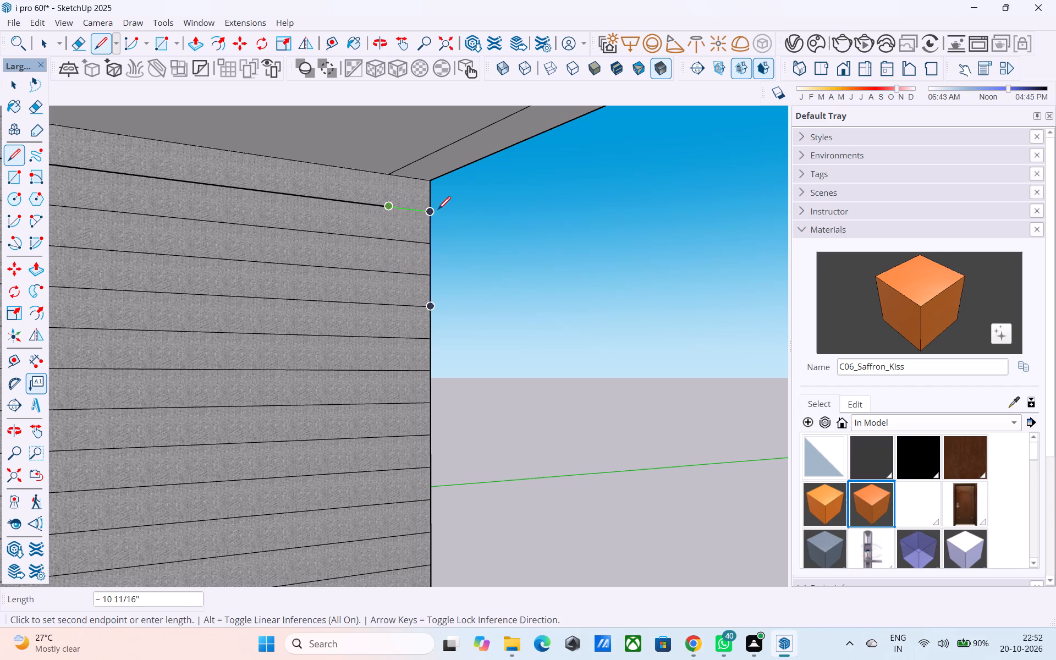
{"action": "left_click", "coordinate": [431, 212]}
Erase the stray ceiling edge near the balcony wall's top corner and the short stray line low on the cladding, and save the model.
{"action": "key", "text": "e"}
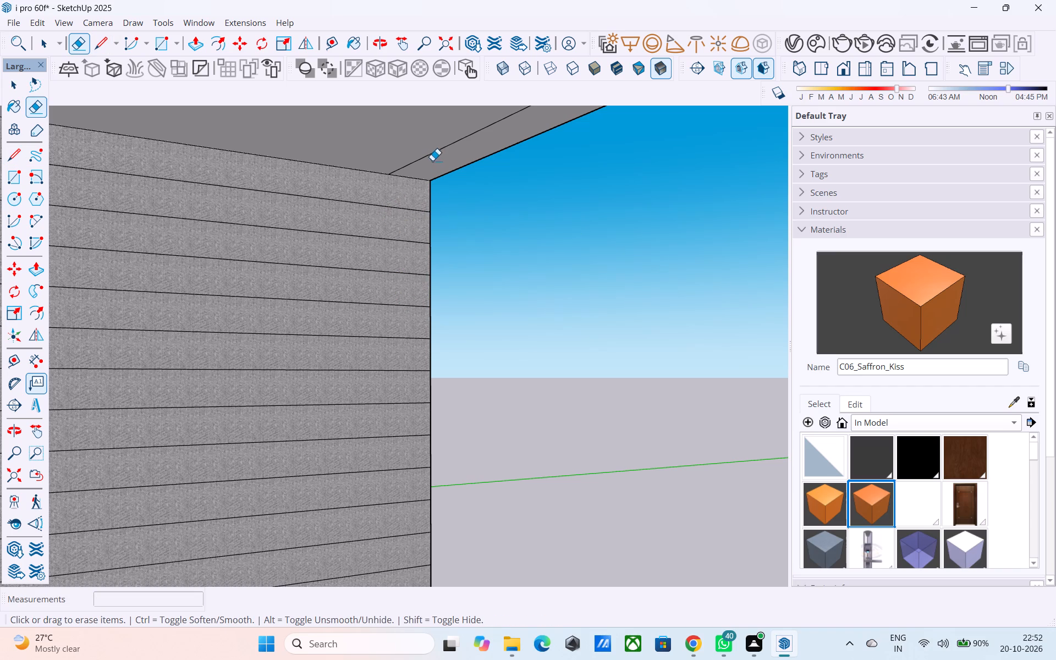
{"action": "left_click_drag", "start_coordinate": [431, 159], "coordinate": [426, 155]}
{"action": "middle_click_drag", "start_coordinate": [447, 183], "coordinate": [279, 224]}
{"action": "scroll", "coordinate": [287, 223], "scroll_direction": "down", "scroll_amount": 10}
{"action": "scroll", "coordinate": [376, 446], "scroll_direction": "up", "scroll_amount": 3}
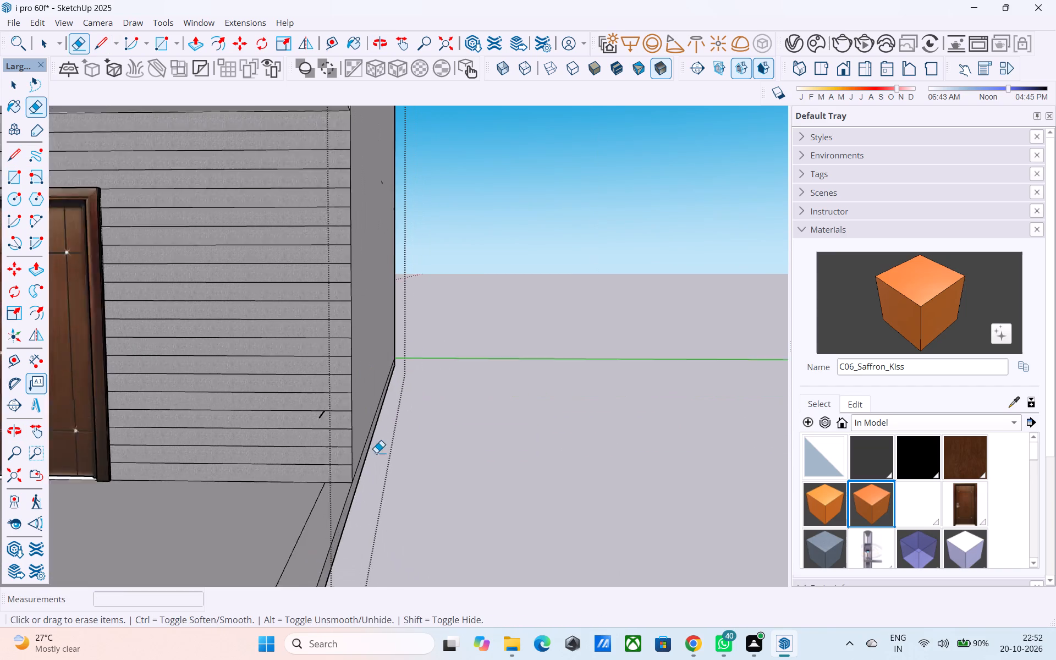
{"action": "scroll", "coordinate": [376, 453], "scroll_direction": "up", "scroll_amount": 10}
{"action": "left_click_drag", "start_coordinate": [340, 389], "coordinate": [335, 388]}
{"action": "scroll", "coordinate": [335, 388], "scroll_direction": "down", "scroll_amount": 8}
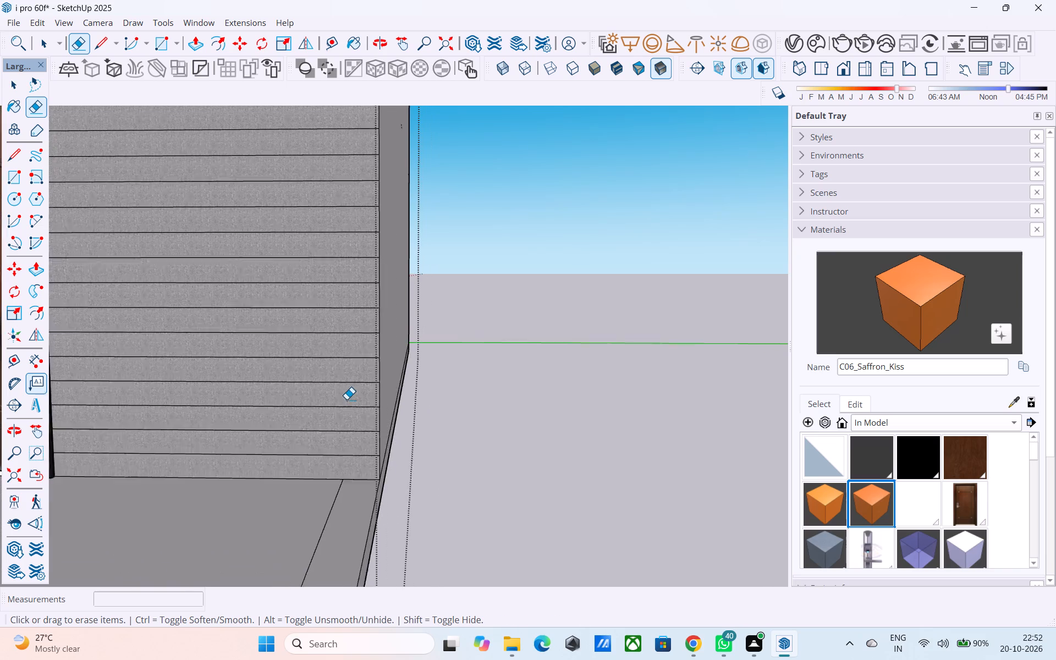
{"action": "scroll", "coordinate": [346, 399], "scroll_direction": "down", "scroll_amount": 8}
{"action": "key", "text": "ctrl+s"}
{"action": "key", "text": "space"}
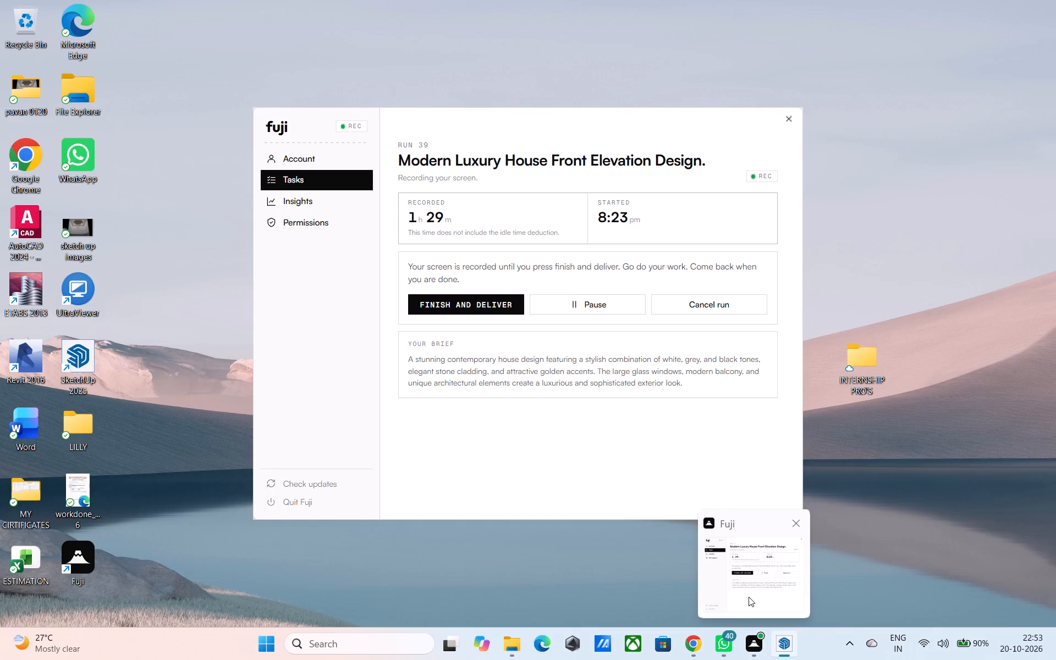
Draw an 11' 9" horizontal line along the mid-height of the white balcony band's front face, from end to end.
{"action": "scroll", "coordinate": [506, 482], "scroll_direction": "down", "scroll_amount": 5}
{"action": "middle_click_drag", "start_coordinate": [457, 473], "coordinate": [535, 435]}
{"action": "scroll", "coordinate": [546, 419], "scroll_direction": "down", "scroll_amount": 5}
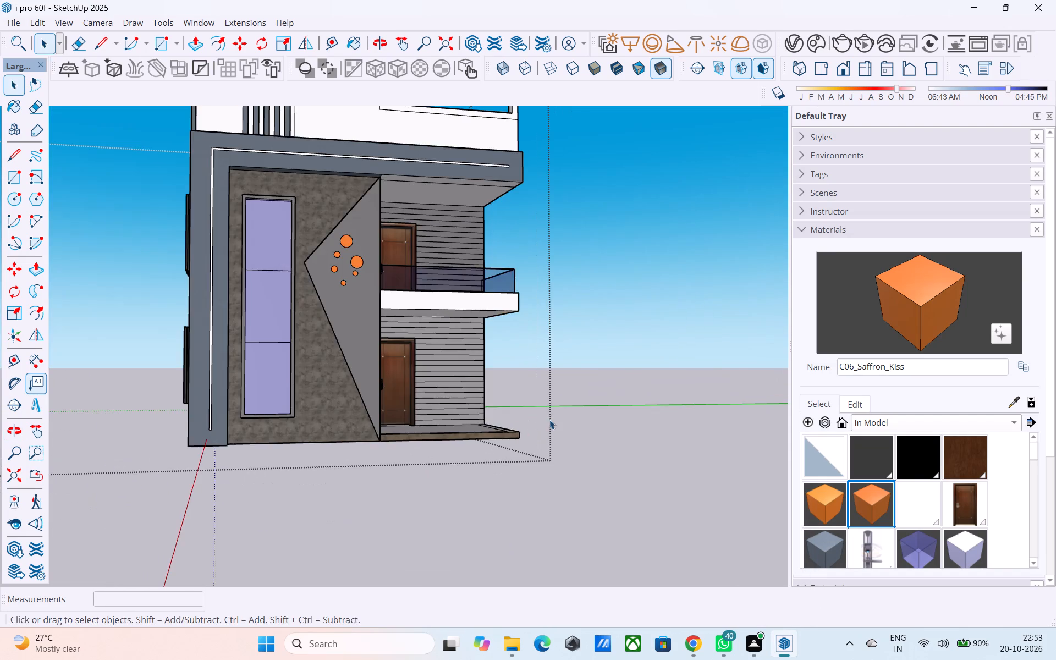
{"action": "middle_click_drag", "start_coordinate": [550, 420], "coordinate": [516, 449]}
{"action": "scroll", "coordinate": [486, 388], "scroll_direction": "up", "scroll_amount": 5}
{"action": "middle_click_drag", "start_coordinate": [409, 356], "coordinate": [402, 365]}
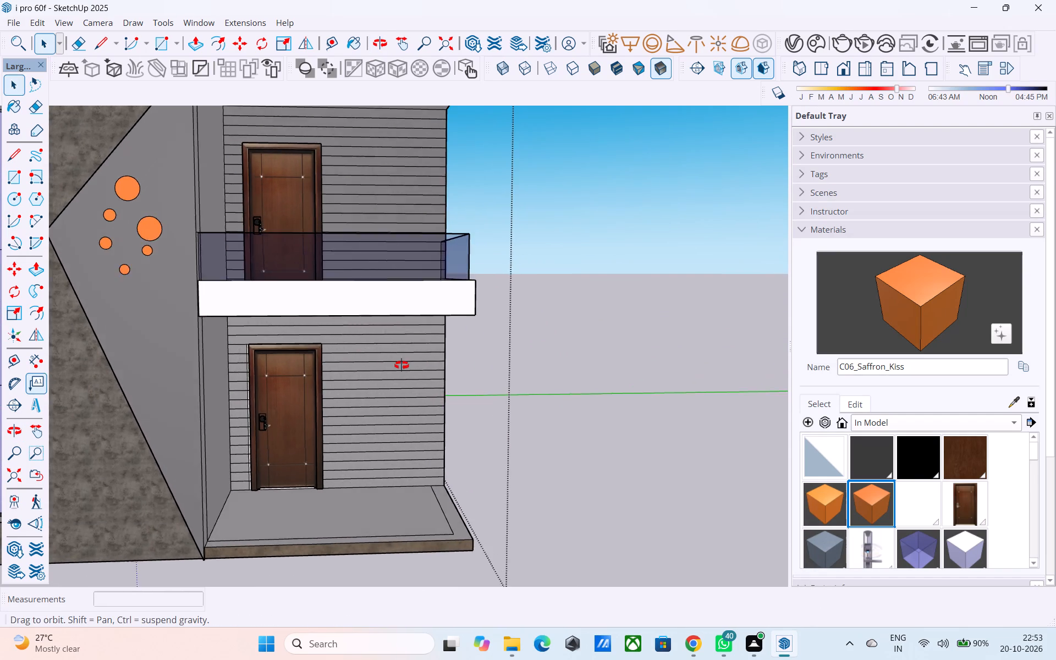
{"action": "middle_click_drag", "start_coordinate": [402, 365], "coordinate": [398, 365]}
{"action": "key", "text": "l"}
{"action": "scroll", "coordinate": [228, 305], "scroll_direction": "up", "scroll_amount": 11}
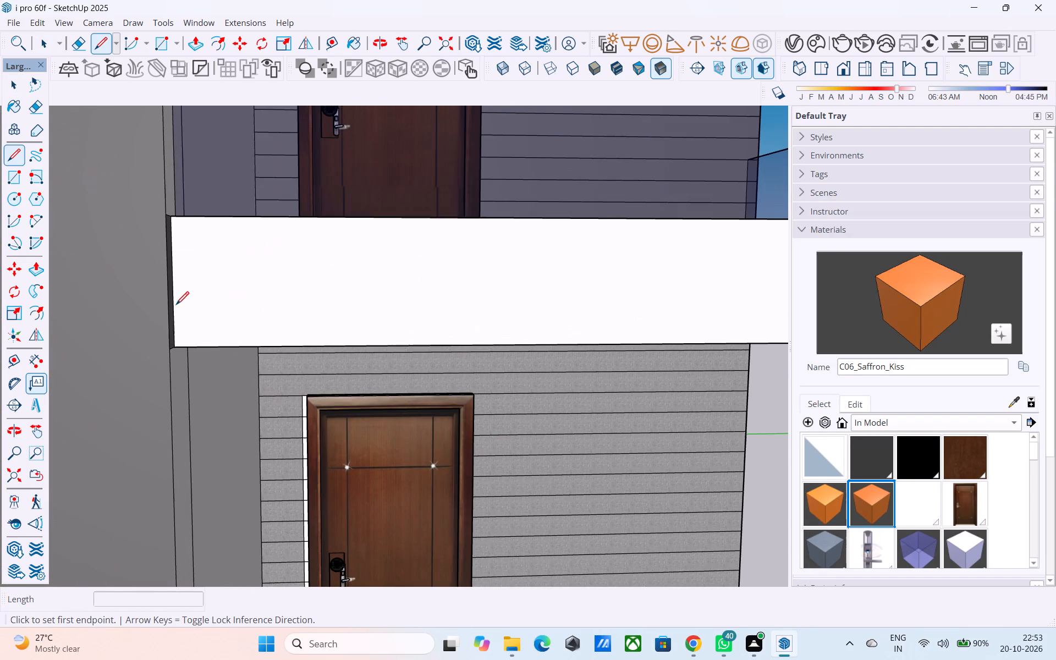
{"action": "middle_click_drag", "start_coordinate": [172, 283], "coordinate": [0, 334]}
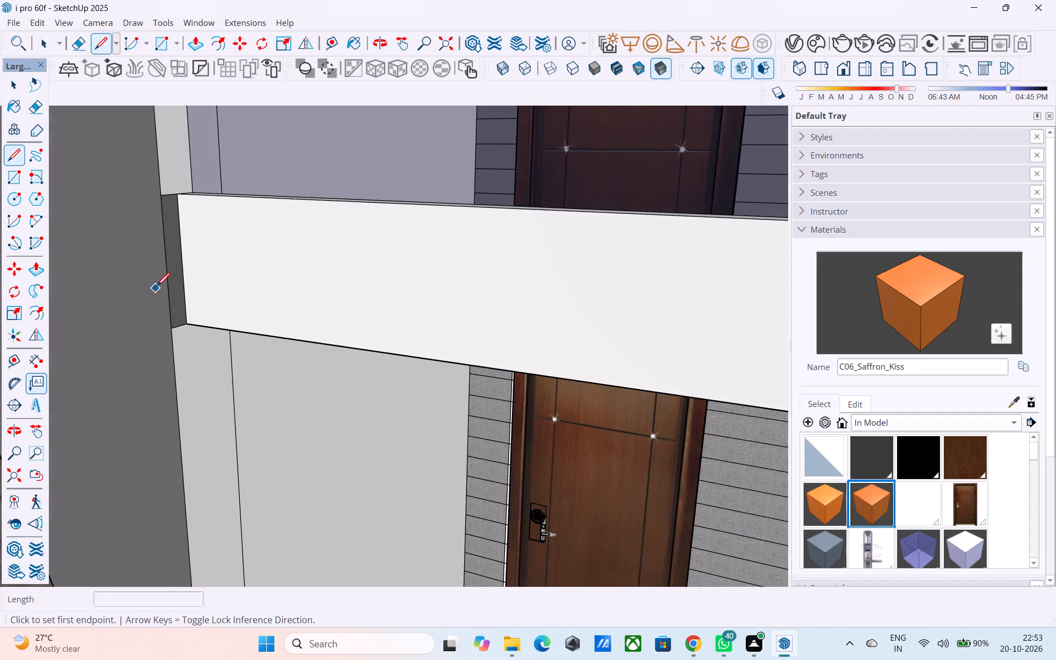
{"action": "left_click", "coordinate": [179, 255]}
{"action": "scroll", "coordinate": [179, 255], "scroll_direction": "down", "scroll_amount": 12}
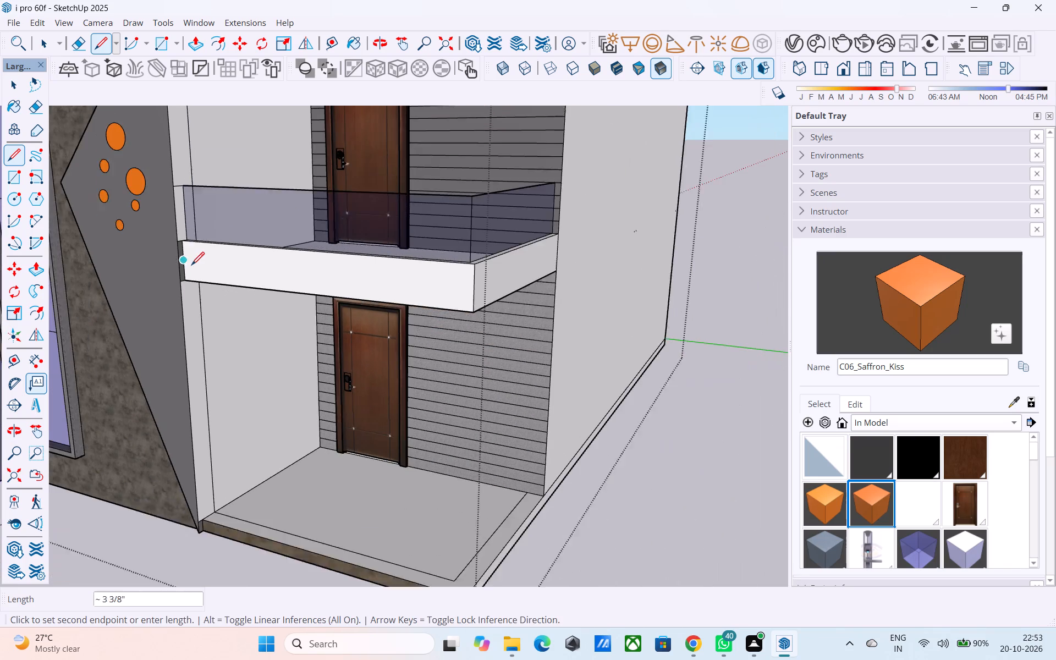
{"action": "scroll", "coordinate": [191, 266], "scroll_direction": "down", "scroll_amount": 2}
{"action": "left_click", "coordinate": [442, 293]}
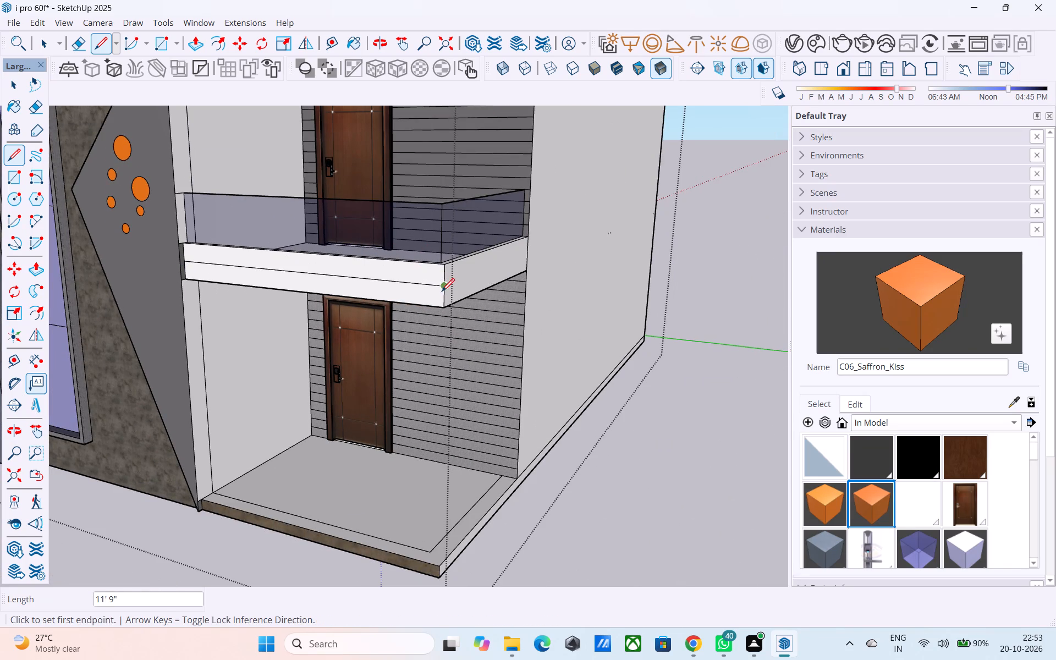
Draw two more 11' 9" lines on the band's front face, halfway up its upper and lower halves, making four equal strips.
{"action": "scroll", "coordinate": [190, 265], "scroll_direction": "up", "scroll_amount": 13}
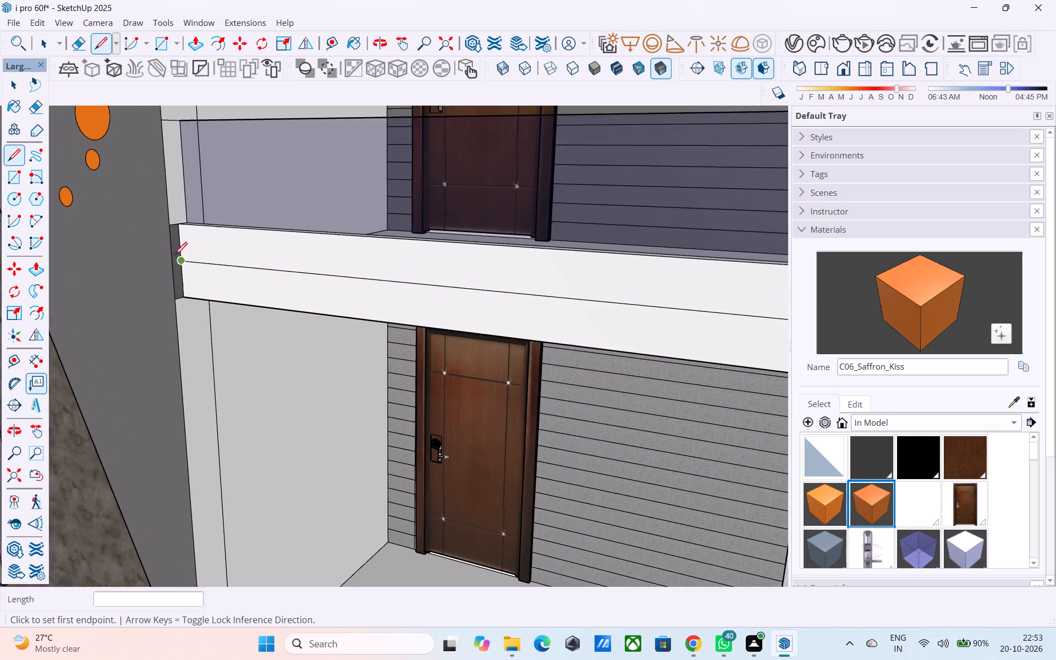
{"action": "scroll", "coordinate": [174, 256], "scroll_direction": "up", "scroll_amount": 3}
{"action": "left_click", "coordinate": [184, 244]}
{"action": "scroll", "coordinate": [184, 243], "scroll_direction": "down", "scroll_amount": 9}
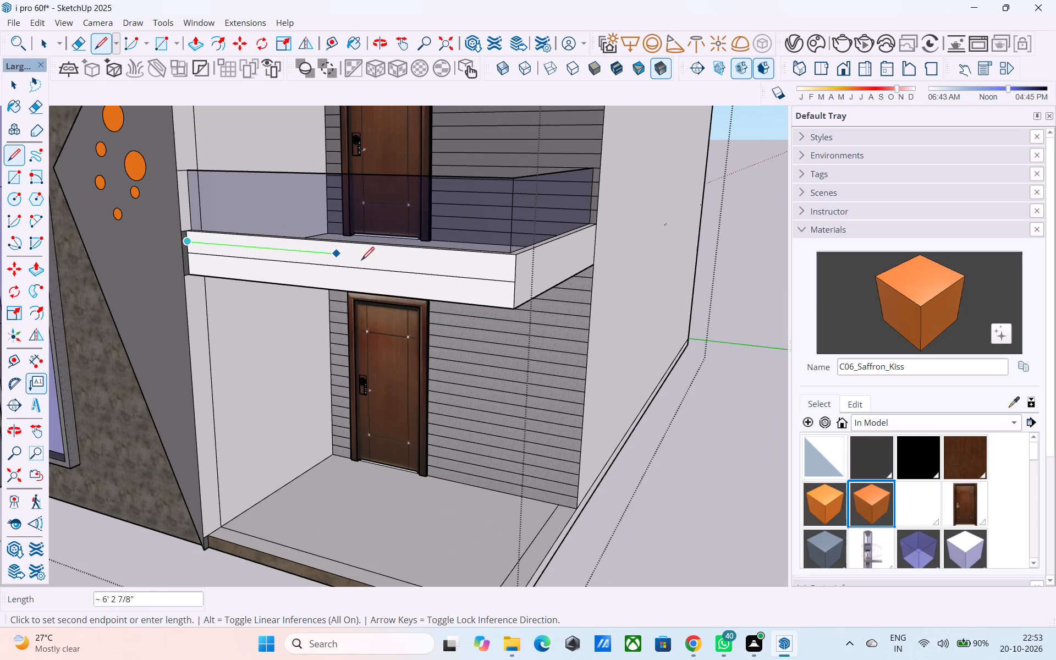
{"action": "left_click", "coordinate": [515, 269]}
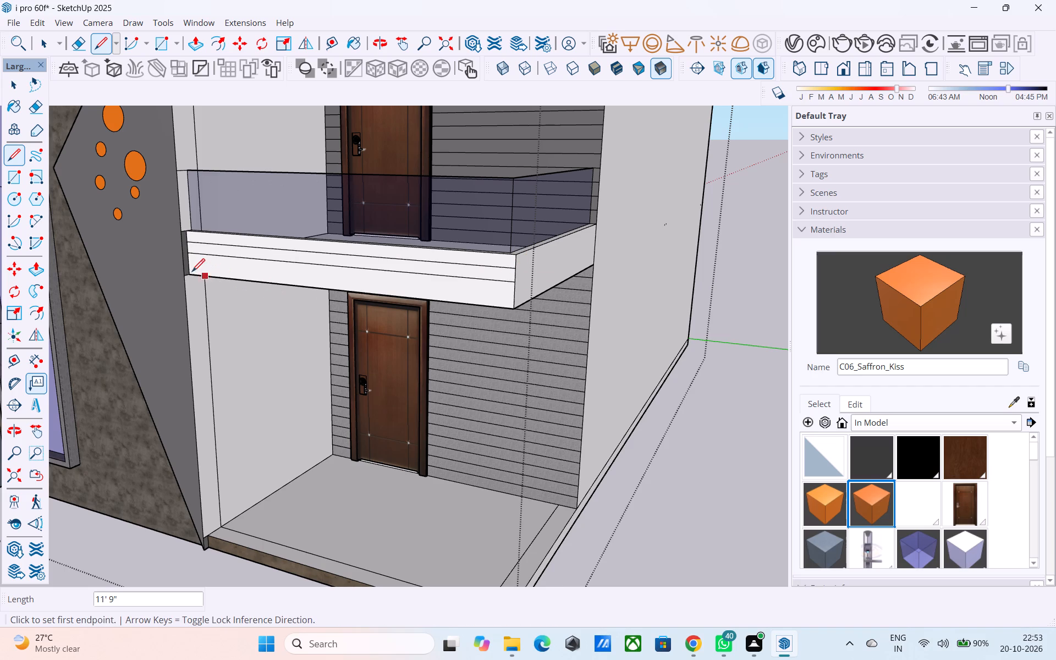
{"action": "scroll", "coordinate": [189, 267], "scroll_direction": "up", "scroll_amount": 3}
{"action": "left_click", "coordinate": [190, 266]}
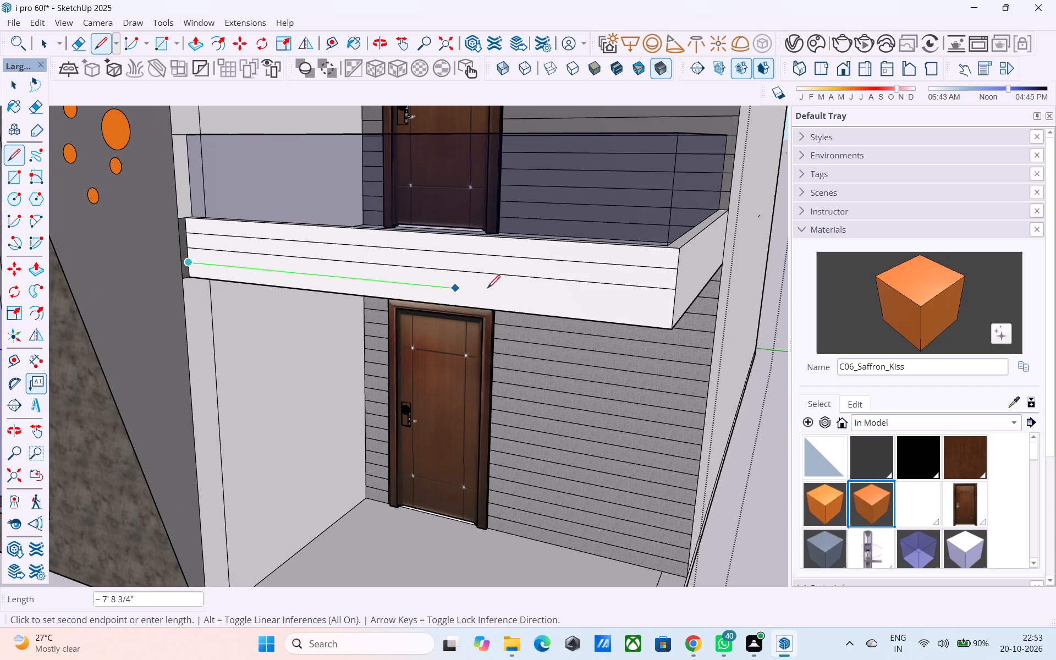
{"action": "left_click", "coordinate": [674, 310]}
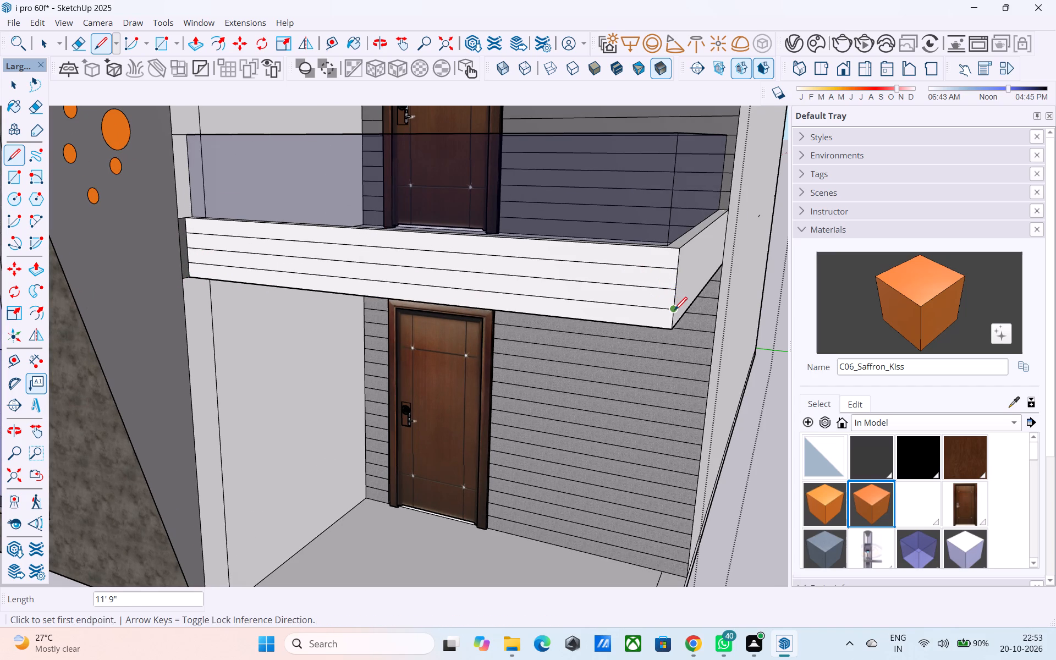
Continue the three strip lines across the balcony band's side face as 8' 9" lines and save the model.
{"action": "scroll", "coordinate": [477, 285], "scroll_direction": "down", "scroll_amount": 5}
{"action": "middle_click_drag", "start_coordinate": [560, 285], "coordinate": [333, 272]}
{"action": "scroll", "coordinate": [588, 298], "scroll_direction": "down", "scroll_amount": 1}
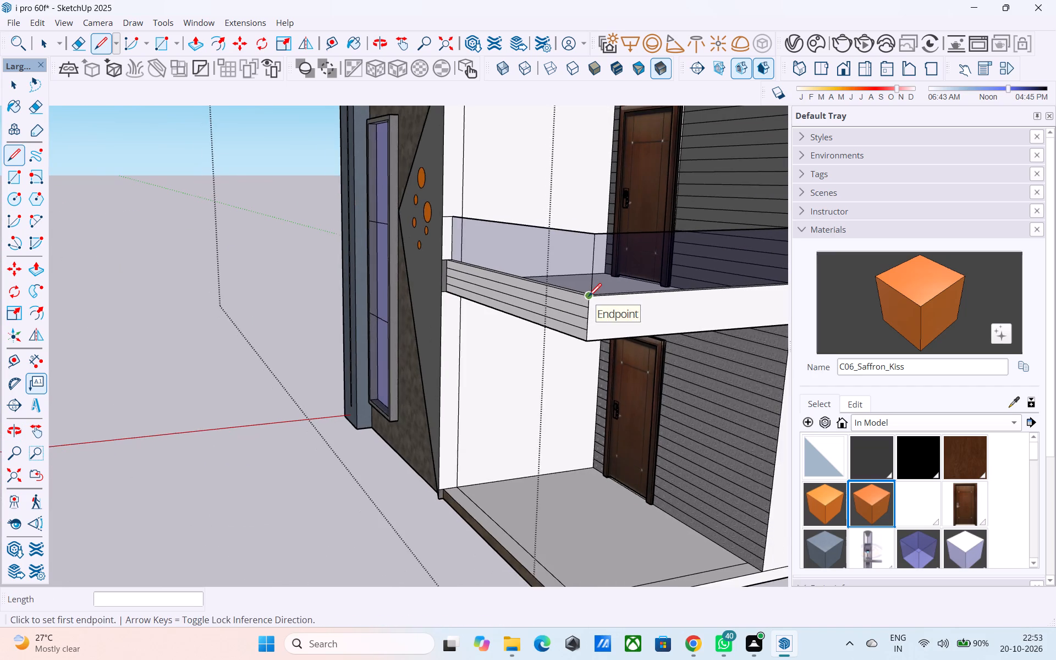
{"action": "middle_click_drag", "start_coordinate": [588, 297], "coordinate": [419, 286], "text": "shift"}
{"action": "scroll", "coordinate": [451, 298], "scroll_direction": "up", "scroll_amount": 9}
{"action": "left_click", "coordinate": [388, 291]}
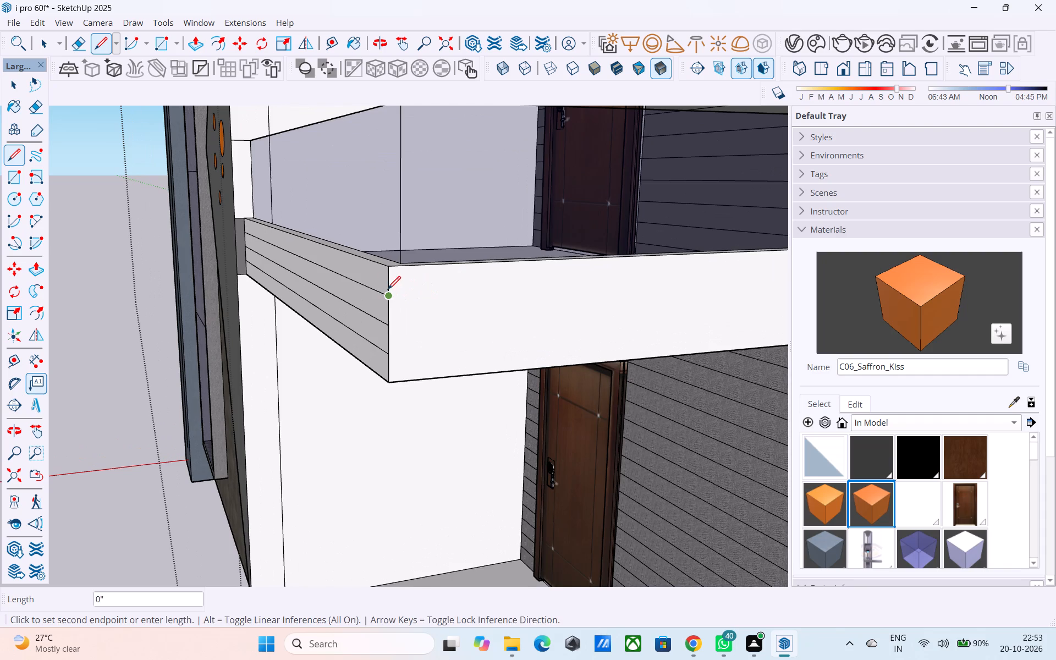
{"action": "scroll", "coordinate": [355, 290], "scroll_direction": "down", "scroll_amount": 6}
{"action": "left_click", "coordinate": [705, 277]}
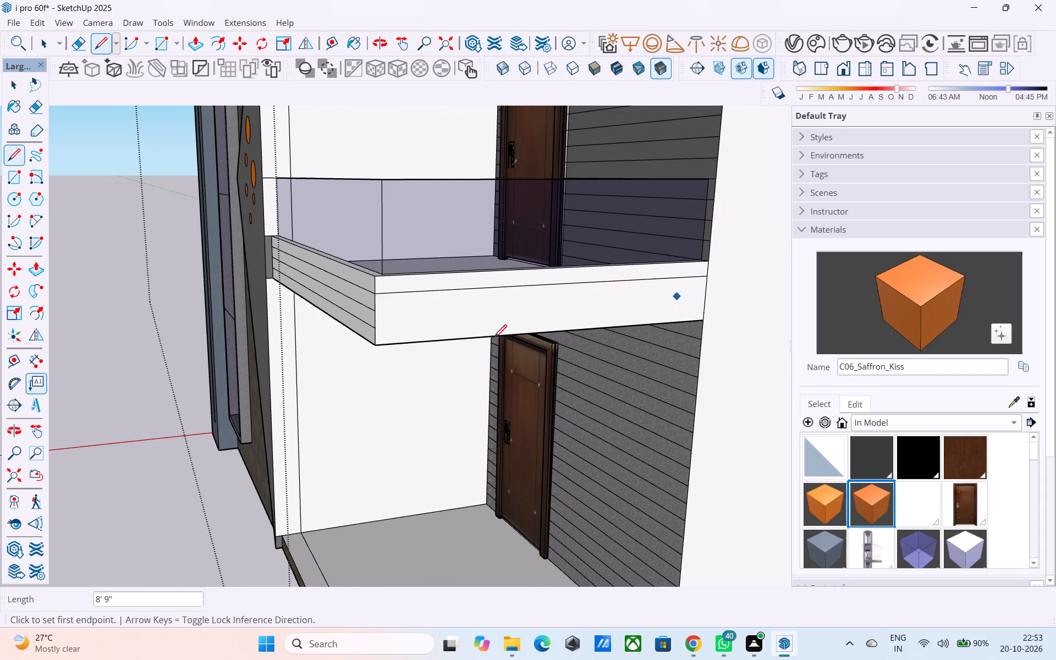
{"action": "left_click", "coordinate": [378, 327]}
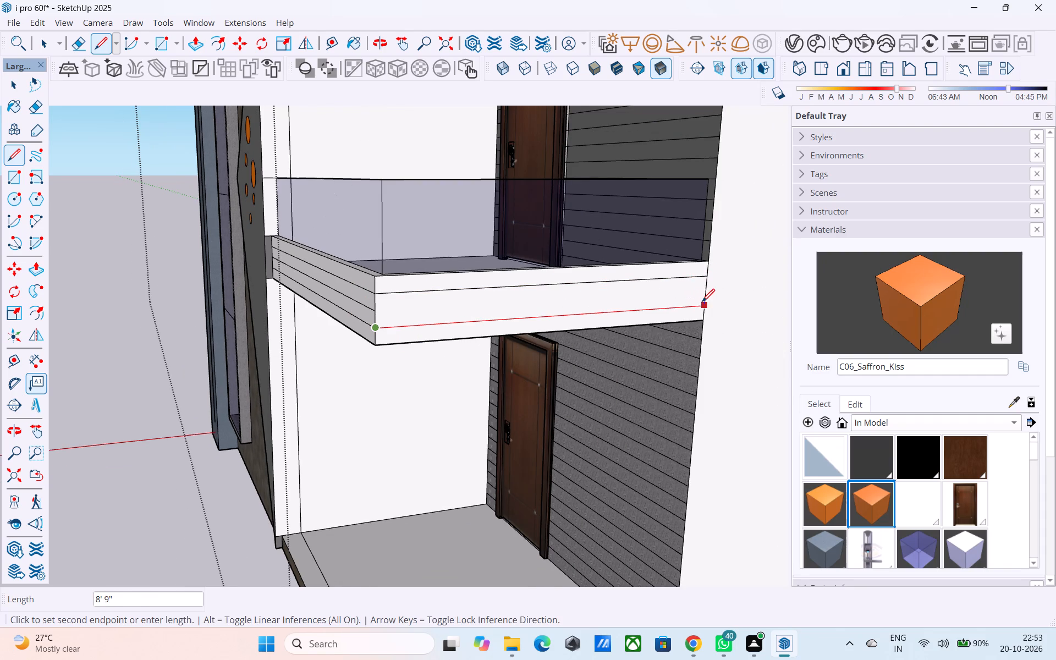
{"action": "left_click", "coordinate": [703, 303]}
{"action": "left_click", "coordinate": [371, 312]}
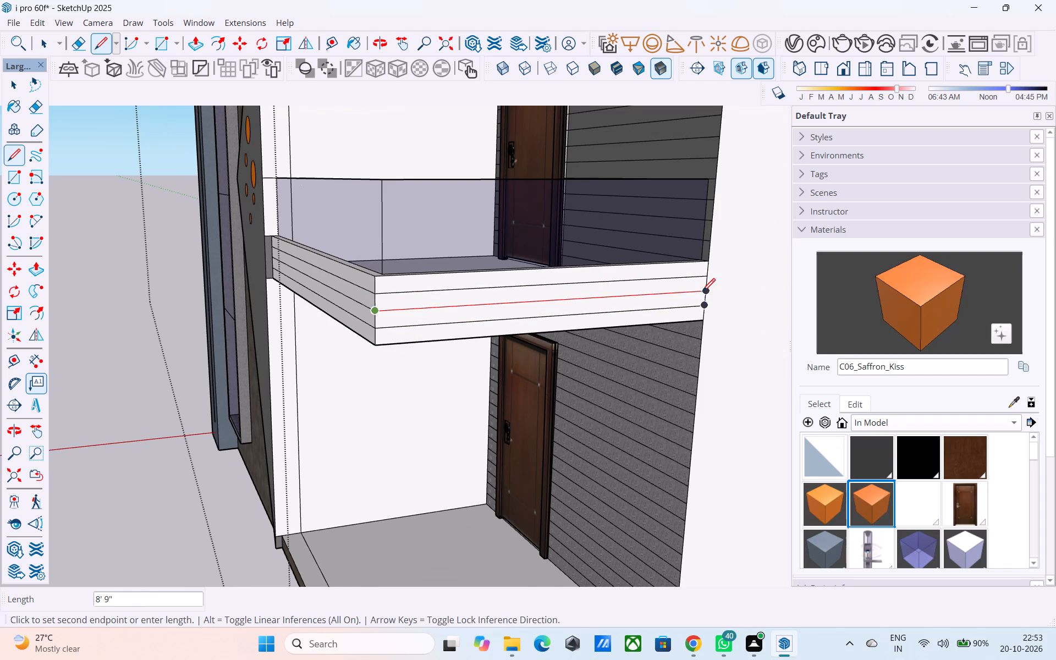
{"action": "left_click", "coordinate": [702, 292]}
{"action": "key", "text": "space"}
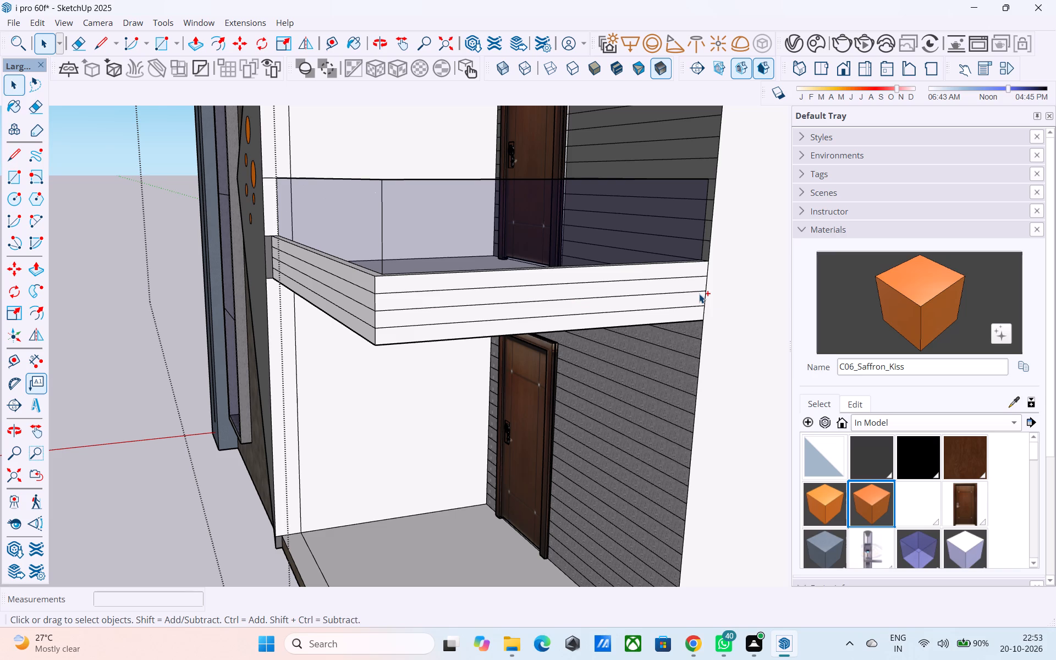
{"action": "key", "text": "ctrl+s"}
Examine the balcony's strip lines and the whole house exterior from the front corner, saving the model along the way.
{"action": "scroll", "coordinate": [603, 299], "scroll_direction": "down", "scroll_amount": 10}
{"action": "middle_click_drag", "start_coordinate": [572, 316], "coordinate": [585, 318]}
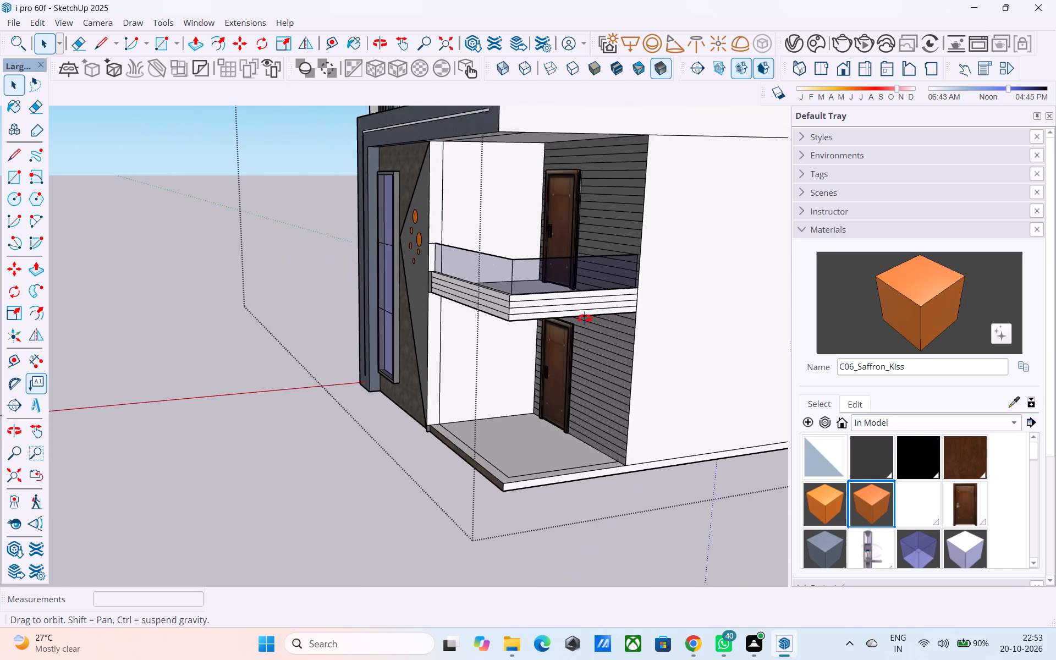
{"action": "middle_click_drag", "start_coordinate": [585, 318], "coordinate": [694, 324]}
{"action": "scroll", "coordinate": [700, 310], "scroll_direction": "down", "scroll_amount": 8}
{"action": "scroll", "coordinate": [611, 323], "scroll_direction": "up", "scroll_amount": 1}
{"action": "middle_click_drag", "start_coordinate": [609, 323], "coordinate": [638, 309]}
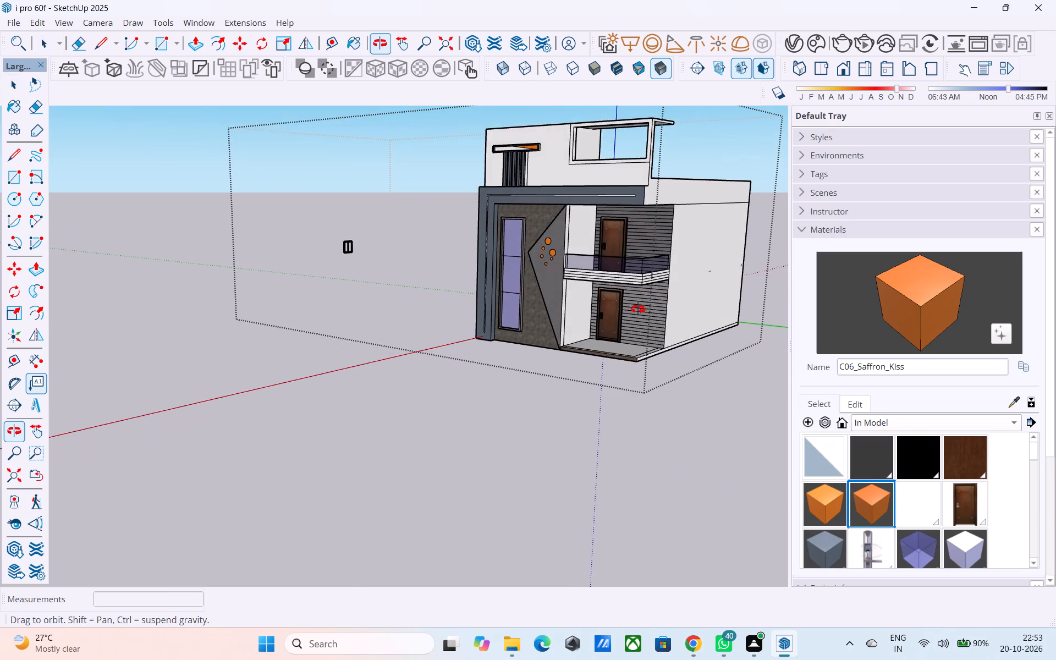
{"action": "middle_click_drag", "start_coordinate": [638, 309], "coordinate": [647, 318]}
{"action": "key", "text": "ctrl+s"}
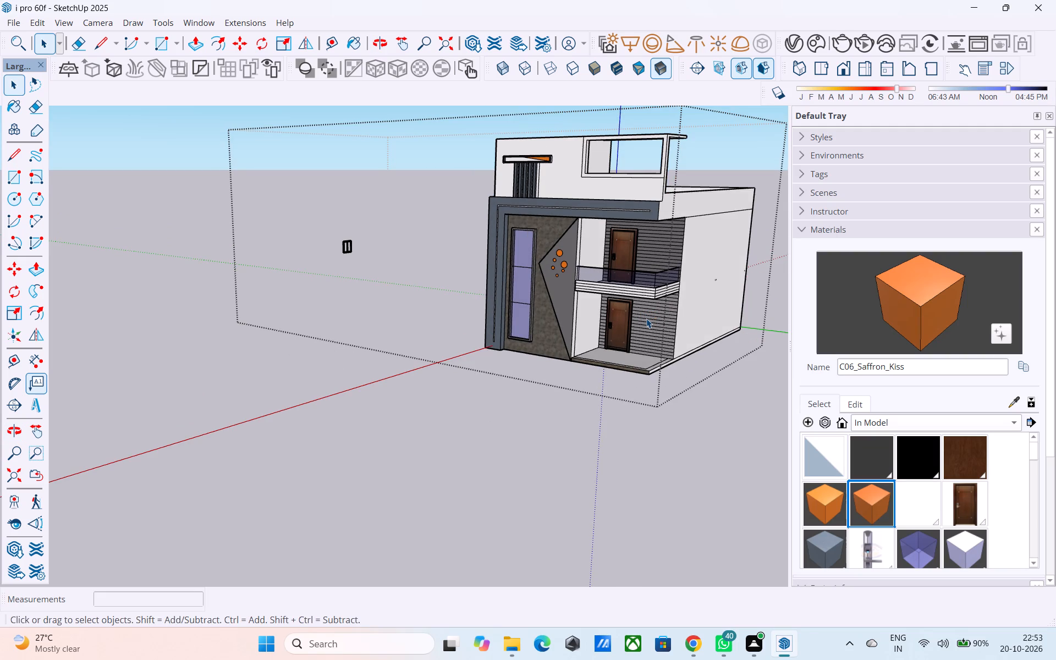
{"action": "middle_click_drag", "start_coordinate": [637, 319], "coordinate": [621, 316]}
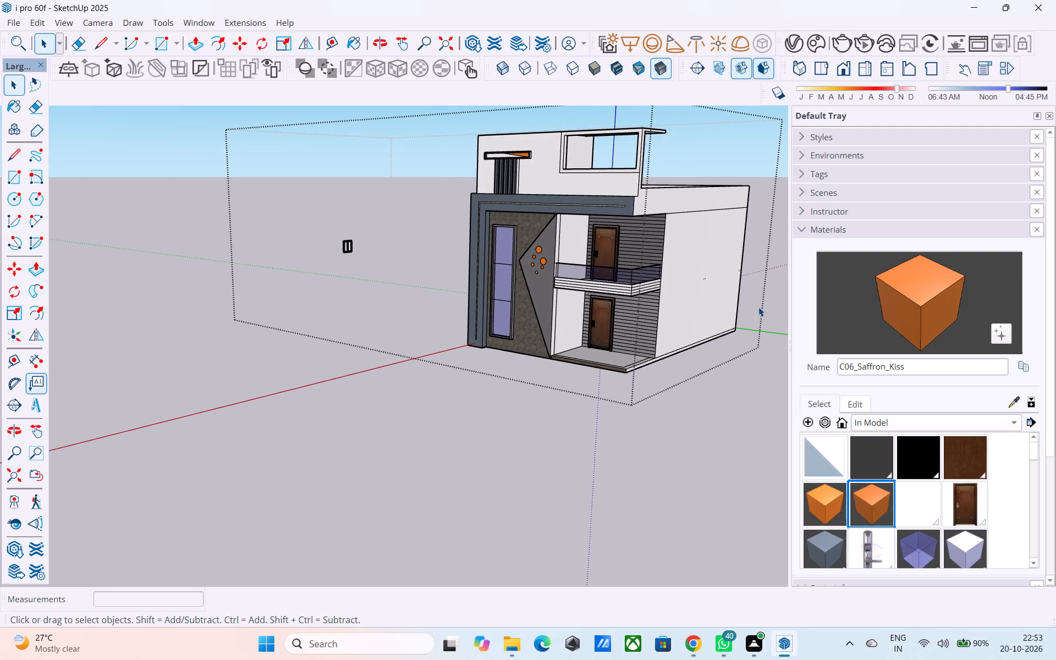
{"action": "middle_click_drag", "start_coordinate": [652, 277], "coordinate": [658, 274]}
{"action": "scroll", "coordinate": [482, 282], "scroll_direction": "down", "scroll_amount": 2}
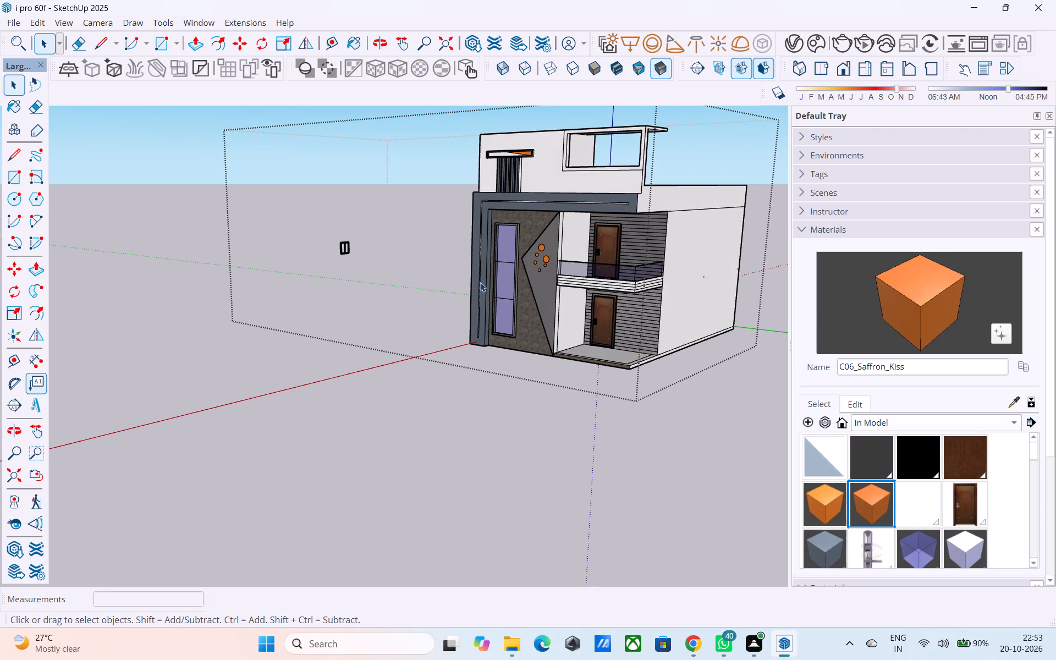
Delete the leftover window frame floating away from the house inside the house group, and save the model.
{"action": "scroll", "coordinate": [480, 282], "scroll_direction": "down", "scroll_amount": 1}
{"action": "left_click", "coordinate": [451, 413]}
{"action": "scroll", "coordinate": [367, 277], "scroll_direction": "up", "scroll_amount": 3}
{"action": "left_click_drag", "start_coordinate": [360, 262], "coordinate": [338, 226]}
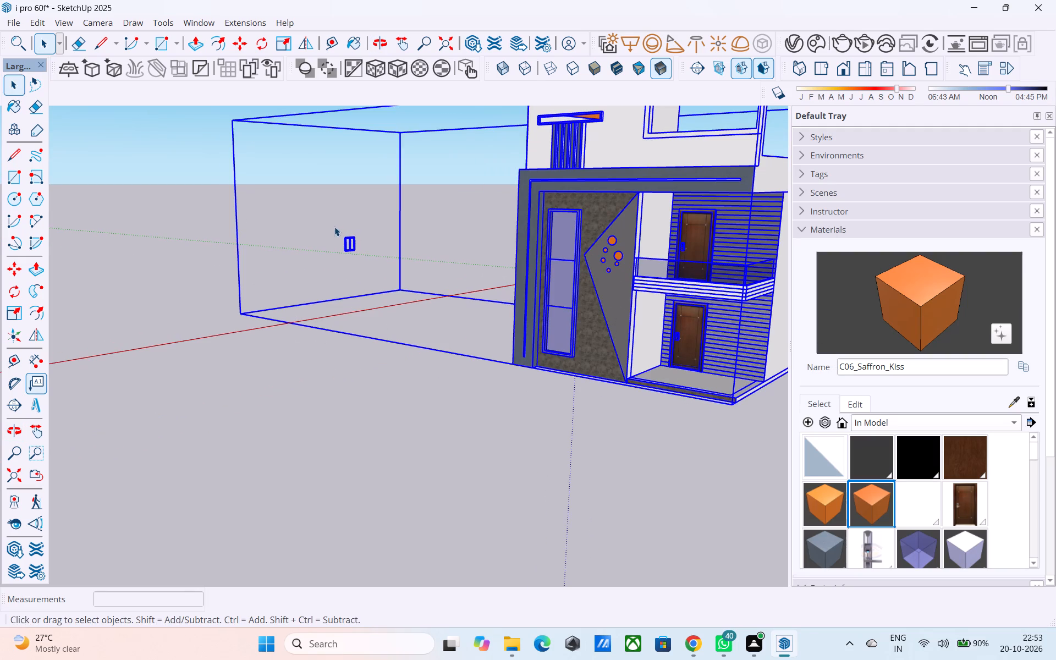
{"action": "double_click", "coordinate": [623, 296]}
{"action": "left_click_drag", "start_coordinate": [387, 275], "coordinate": [334, 230]}
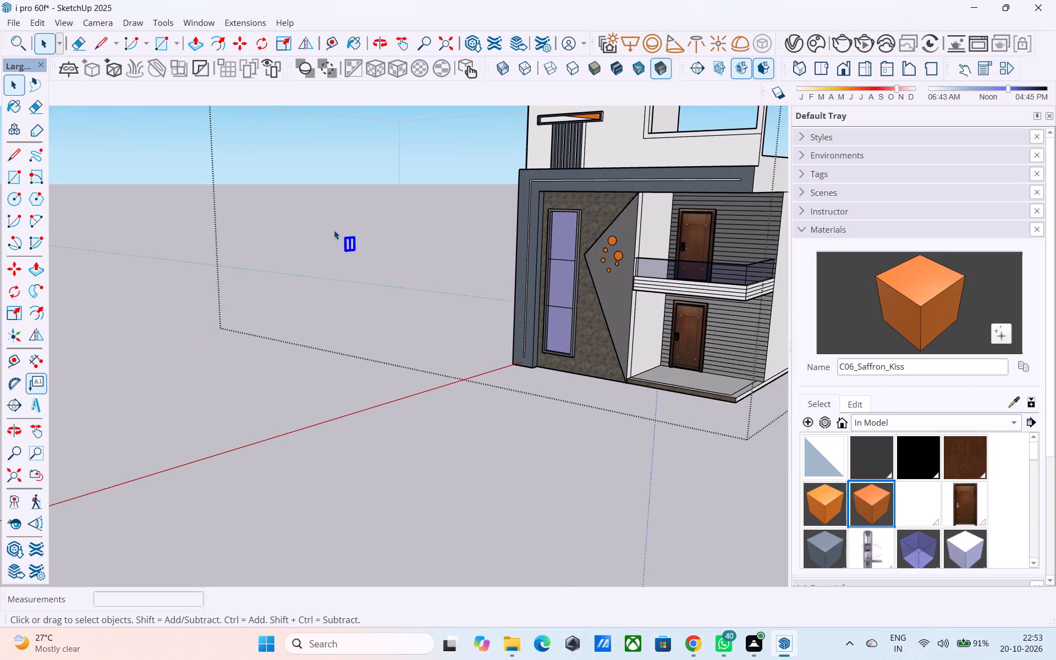
{"action": "middle_click_drag", "start_coordinate": [342, 233], "coordinate": [558, 296]}
{"action": "key", "text": "Delete"}
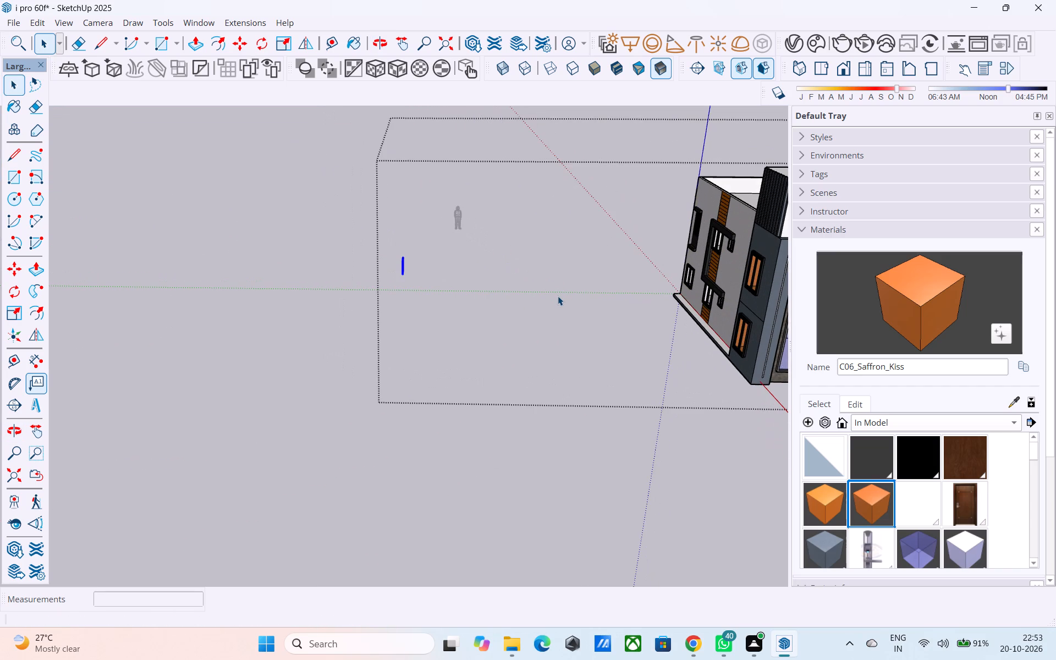
{"action": "scroll", "coordinate": [394, 282], "scroll_direction": "down", "scroll_amount": 6}
{"action": "scroll", "coordinate": [637, 267], "scroll_direction": "up", "scroll_amount": 1}
{"action": "key", "text": "ctrl+s"}
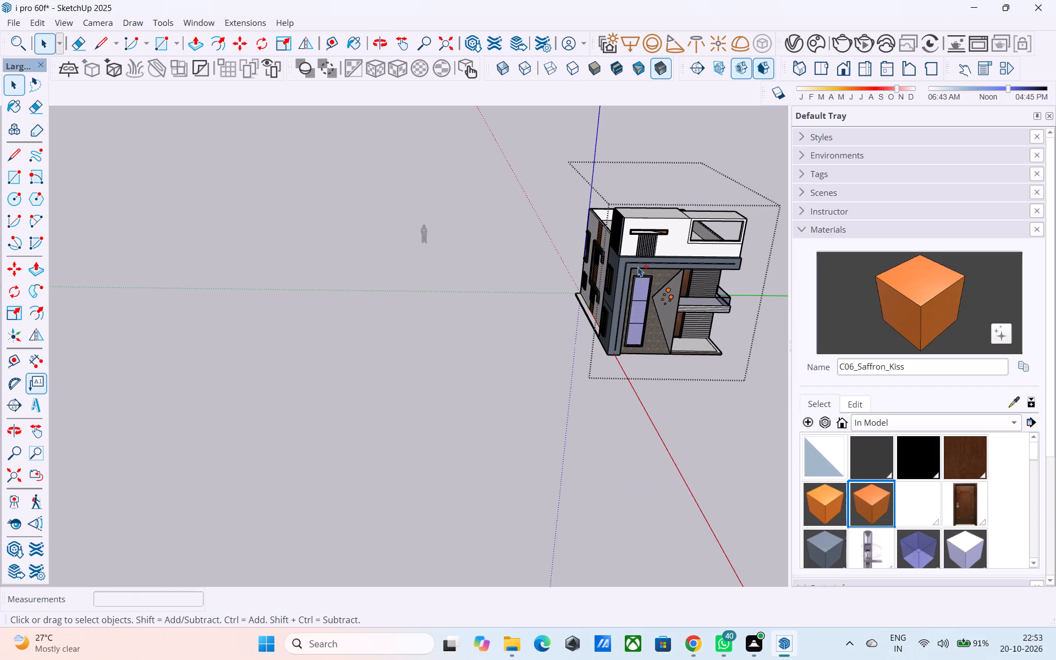
Render the house in V-Ray from a front corner perspective, inspect the rendered image, and close the frame buffer.
{"action": "middle_click_drag", "start_coordinate": [637, 267], "coordinate": [453, 268]}
{"action": "left_click", "coordinate": [641, 295]}
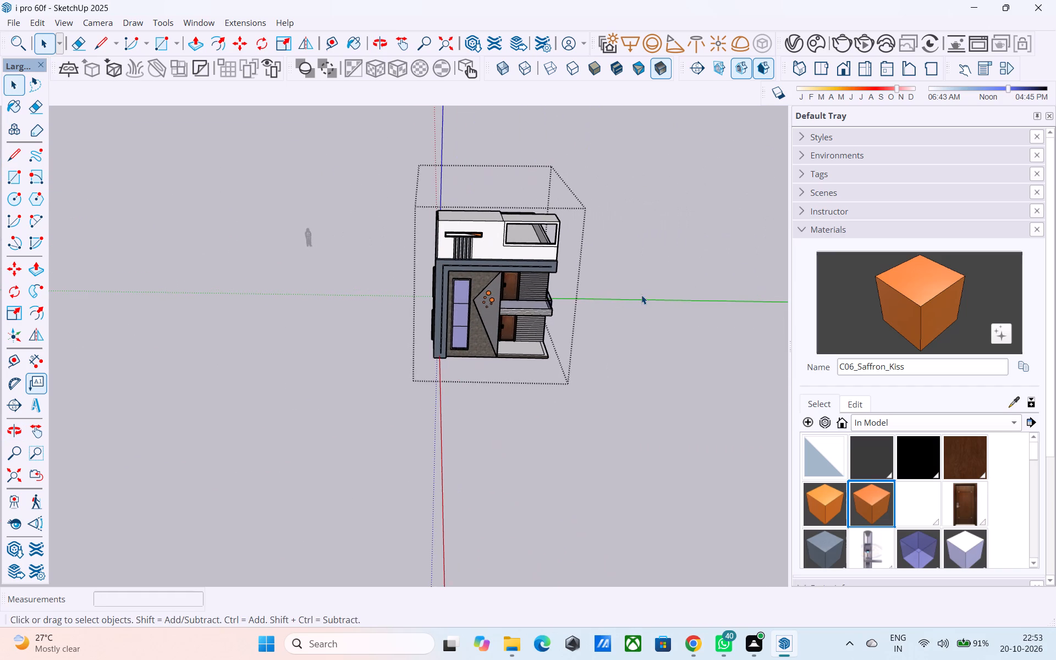
{"action": "scroll", "coordinate": [490, 290], "scroll_direction": "up", "scroll_amount": 5}
{"action": "middle_click_drag", "start_coordinate": [490, 289], "coordinate": [665, 303], "text": "shift"}
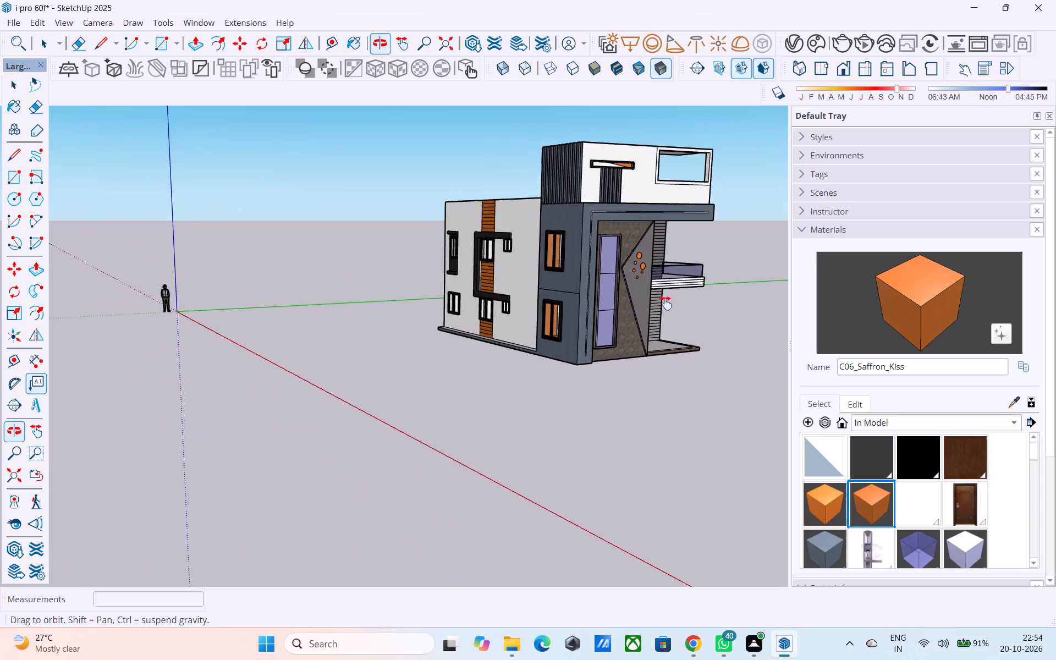
{"action": "middle_click_drag", "start_coordinate": [665, 303], "coordinate": [637, 343], "text": "shift"}
{"action": "scroll", "coordinate": [638, 350], "scroll_direction": "up", "scroll_amount": 3, "text": "shift"}
{"action": "middle_click_drag", "start_coordinate": [632, 335], "coordinate": [619, 391]}
{"action": "middle_click_drag", "start_coordinate": [698, 258], "coordinate": [686, 230]}
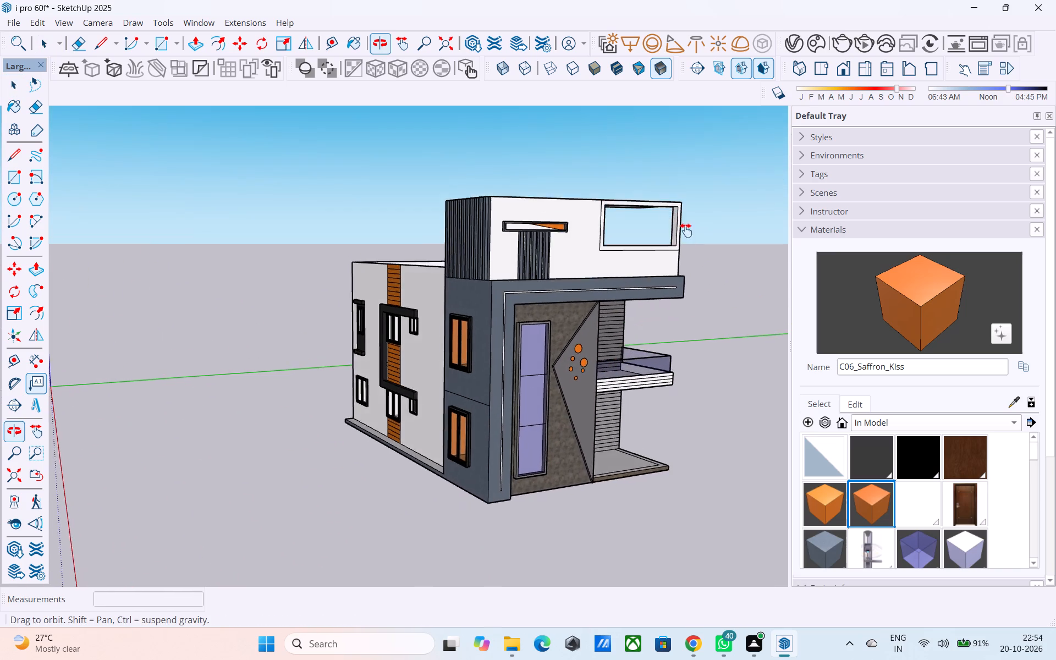
{"action": "middle_click_drag", "start_coordinate": [686, 230], "coordinate": [671, 247]}
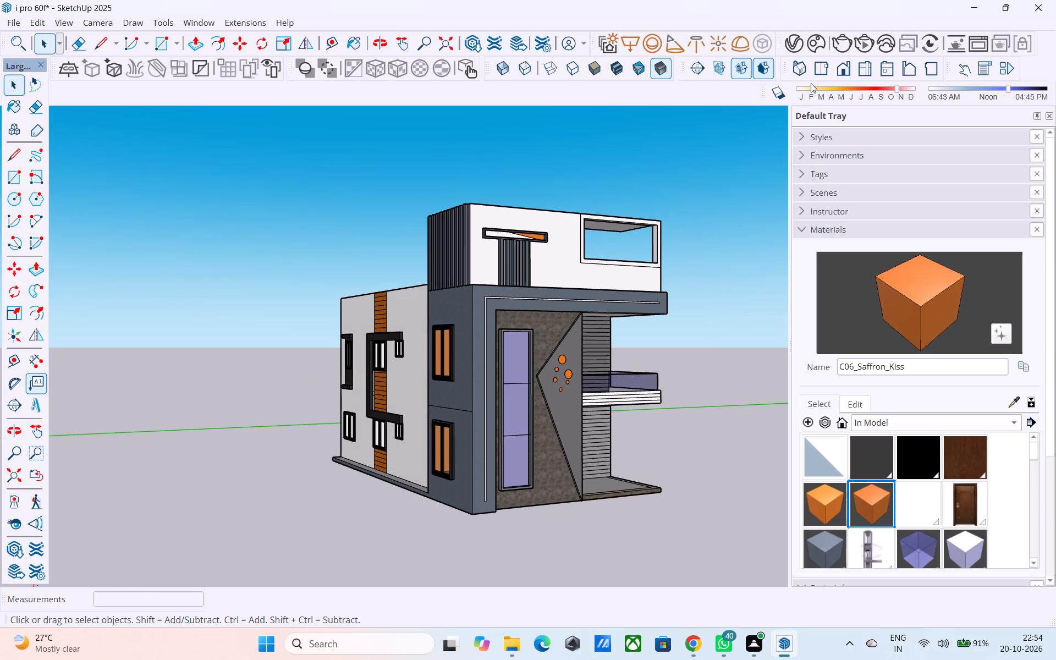
{"action": "double_click", "coordinate": [835, 50]}
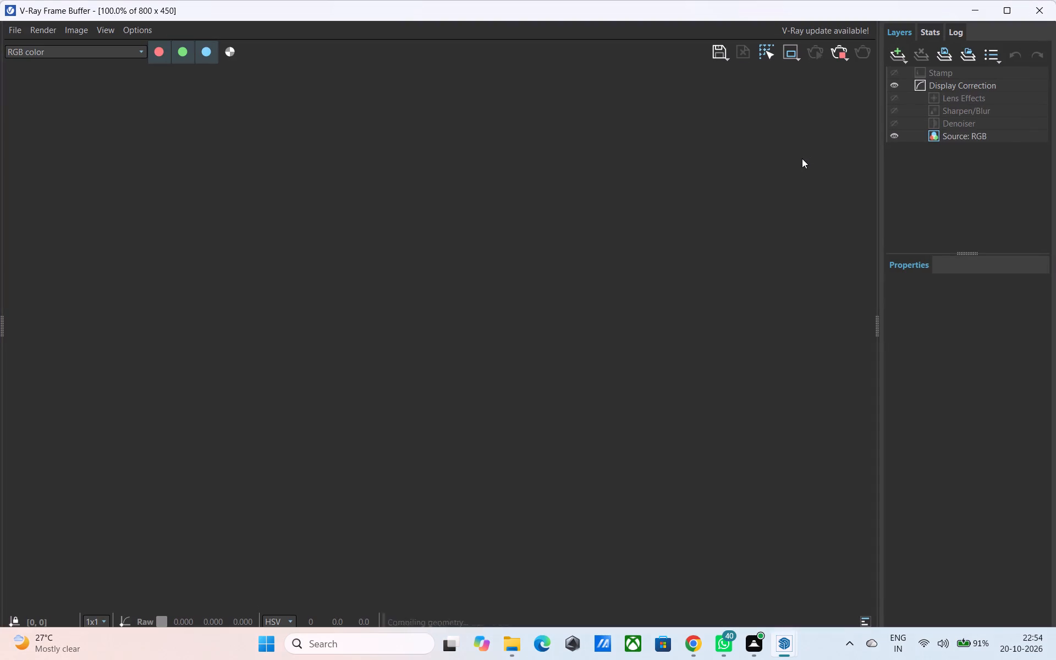
{"action": "scroll", "coordinate": [508, 344], "scroll_direction": "up", "scroll_amount": 1}
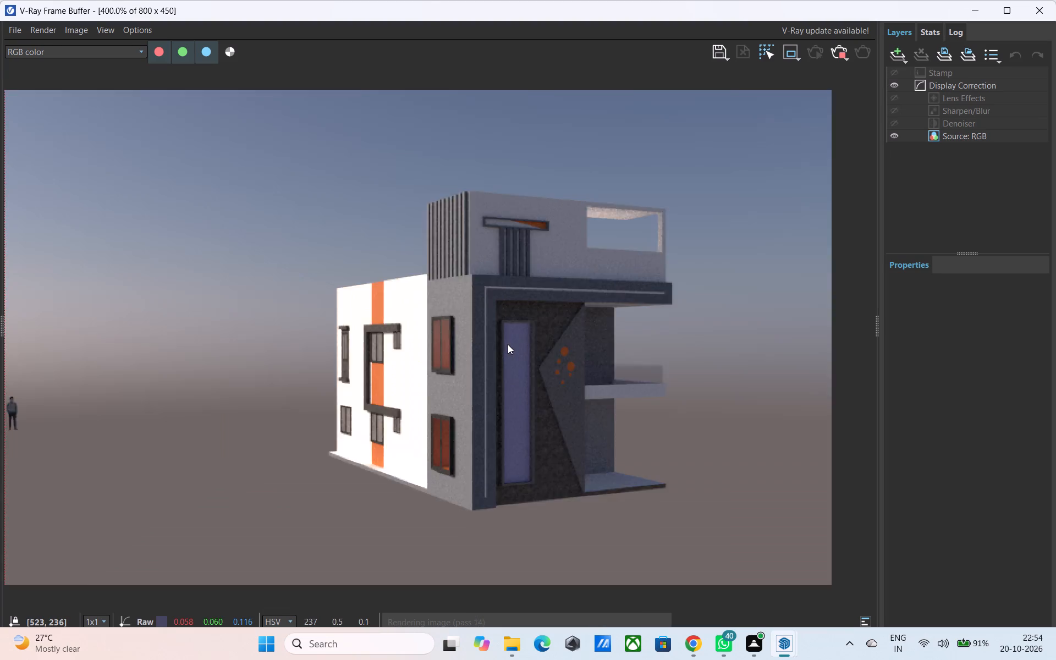
{"action": "scroll", "coordinate": [508, 344], "scroll_direction": "up", "scroll_amount": 1}
{"action": "scroll", "coordinate": [508, 344], "scroll_direction": "down", "scroll_amount": 1}
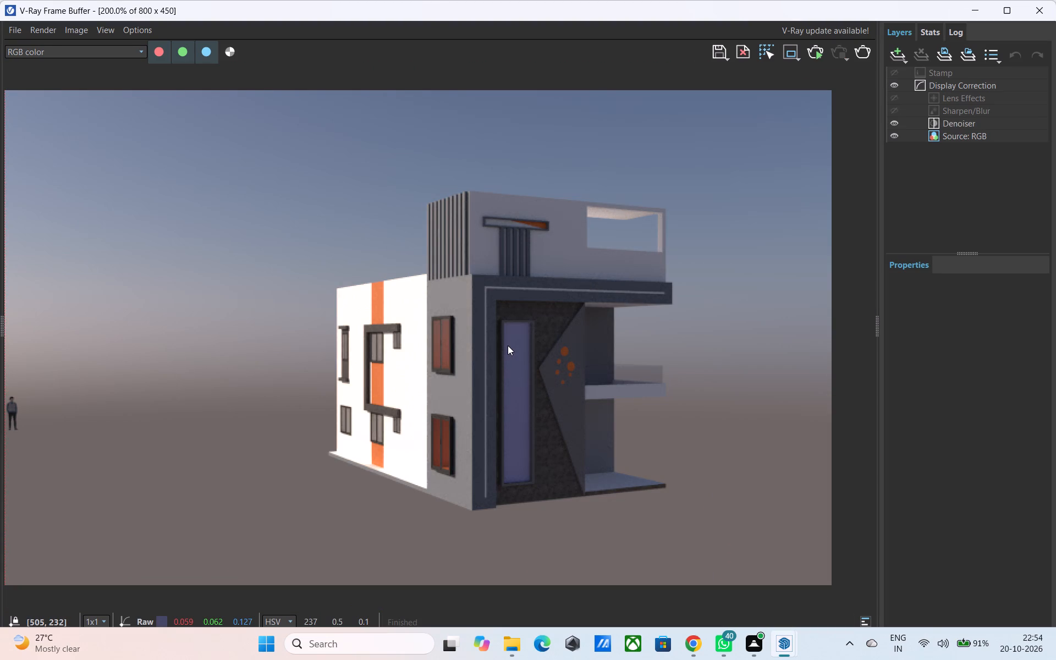
{"action": "scroll", "coordinate": [508, 345], "scroll_direction": "down", "scroll_amount": 1}
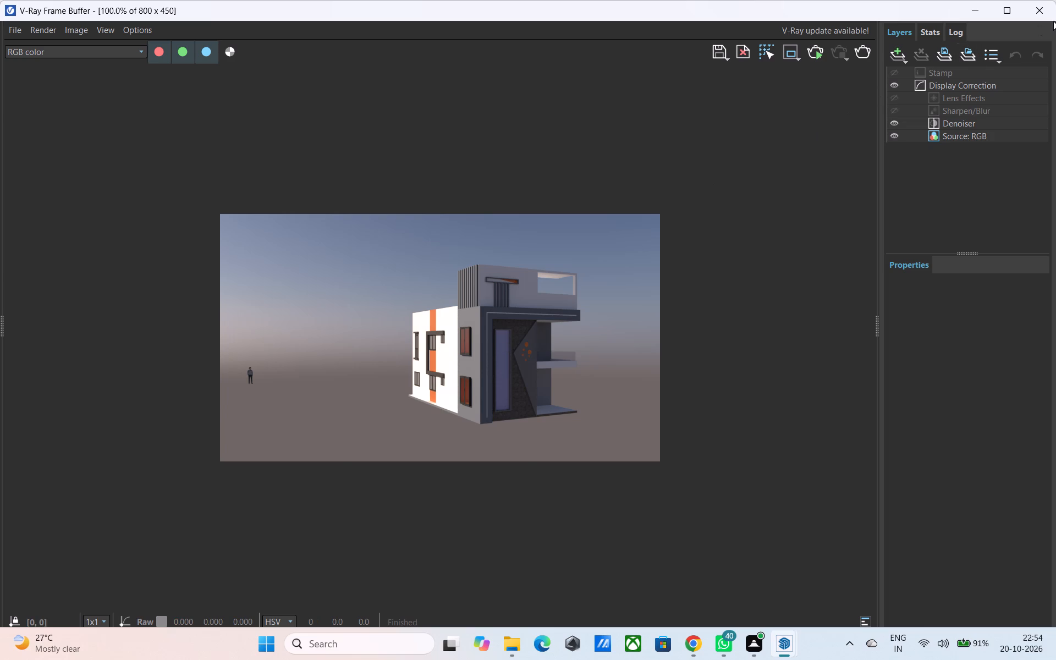
{"action": "left_click", "coordinate": [1043, 8]}
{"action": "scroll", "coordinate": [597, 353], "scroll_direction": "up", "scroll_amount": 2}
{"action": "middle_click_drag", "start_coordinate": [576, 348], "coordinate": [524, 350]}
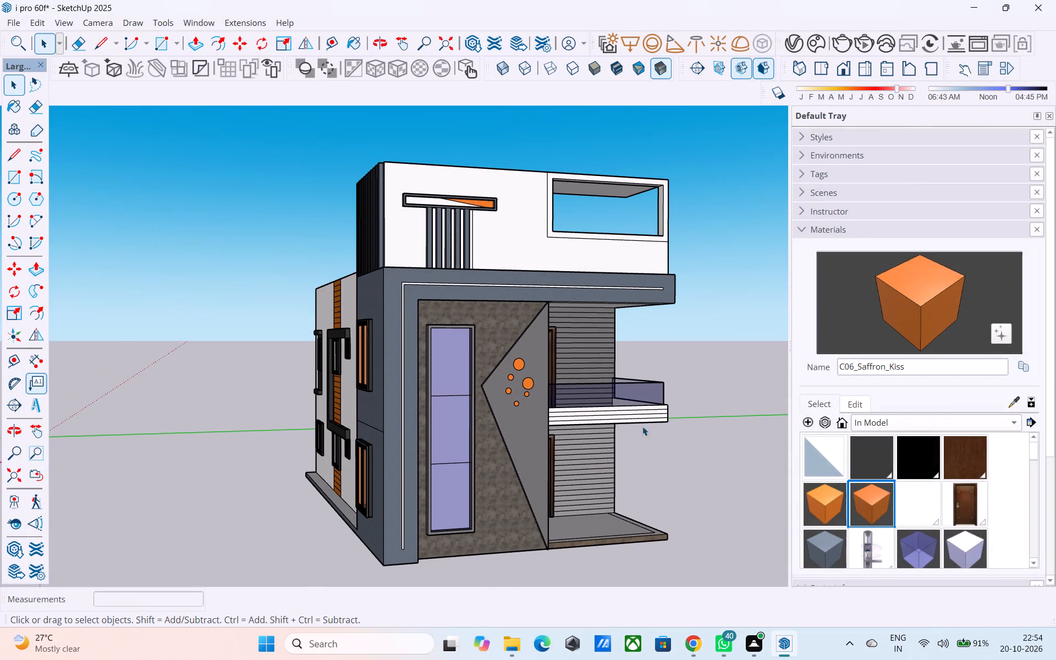